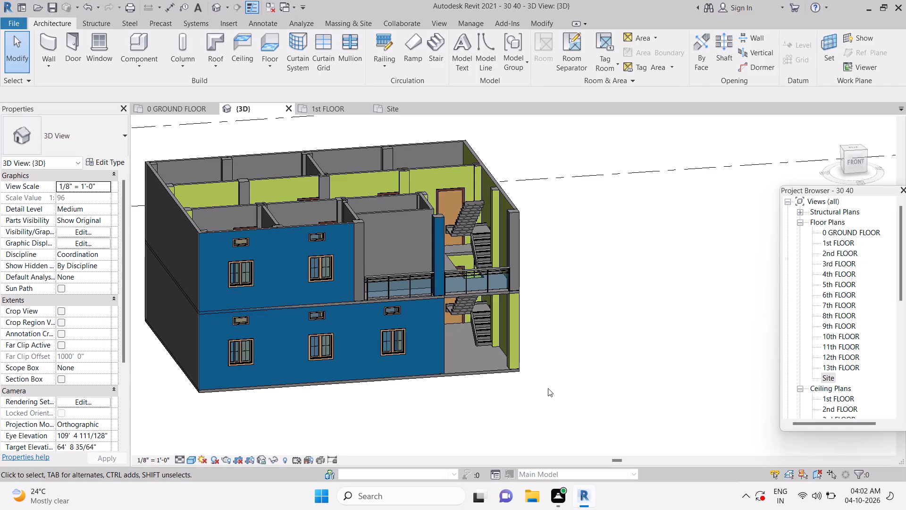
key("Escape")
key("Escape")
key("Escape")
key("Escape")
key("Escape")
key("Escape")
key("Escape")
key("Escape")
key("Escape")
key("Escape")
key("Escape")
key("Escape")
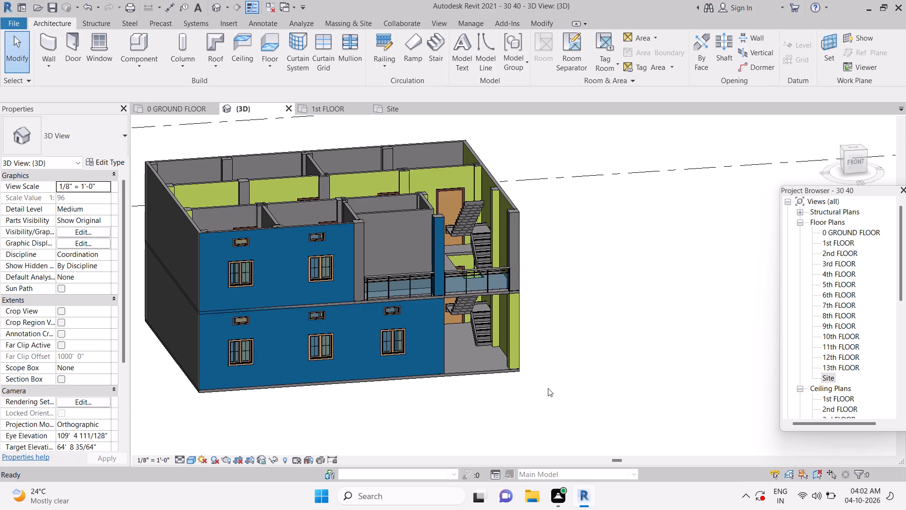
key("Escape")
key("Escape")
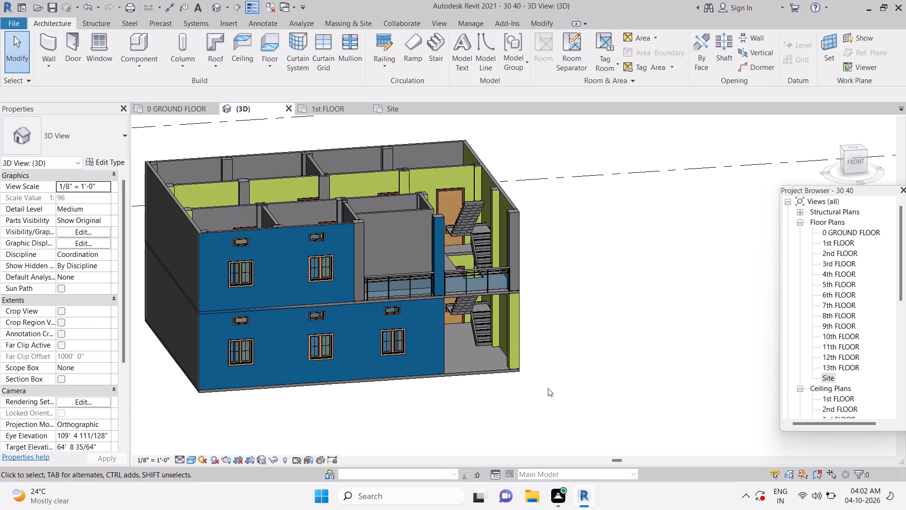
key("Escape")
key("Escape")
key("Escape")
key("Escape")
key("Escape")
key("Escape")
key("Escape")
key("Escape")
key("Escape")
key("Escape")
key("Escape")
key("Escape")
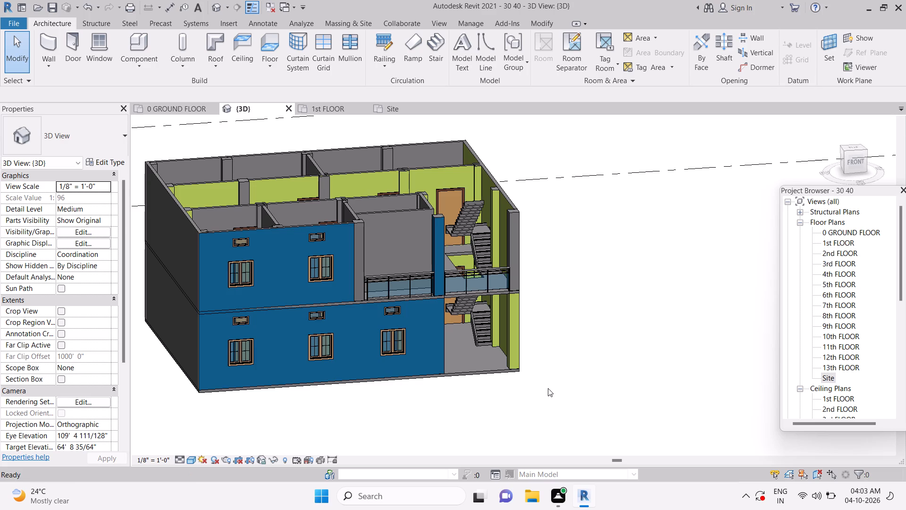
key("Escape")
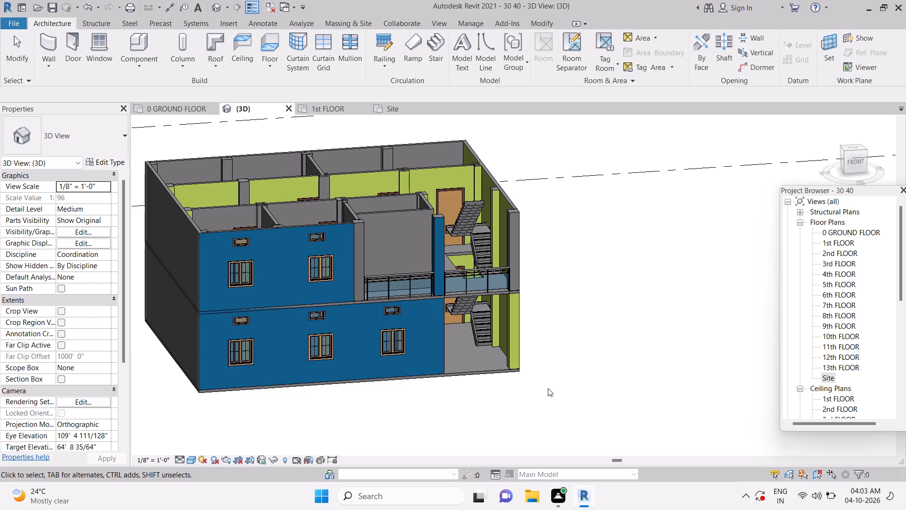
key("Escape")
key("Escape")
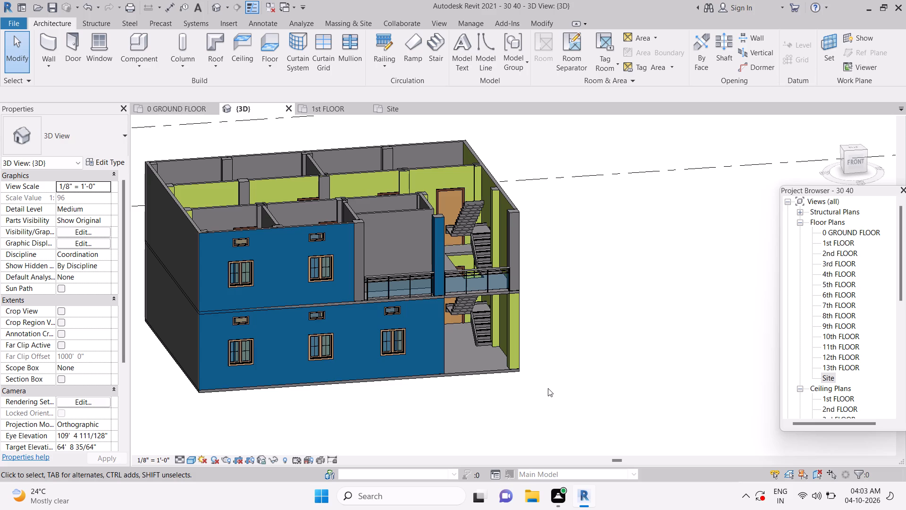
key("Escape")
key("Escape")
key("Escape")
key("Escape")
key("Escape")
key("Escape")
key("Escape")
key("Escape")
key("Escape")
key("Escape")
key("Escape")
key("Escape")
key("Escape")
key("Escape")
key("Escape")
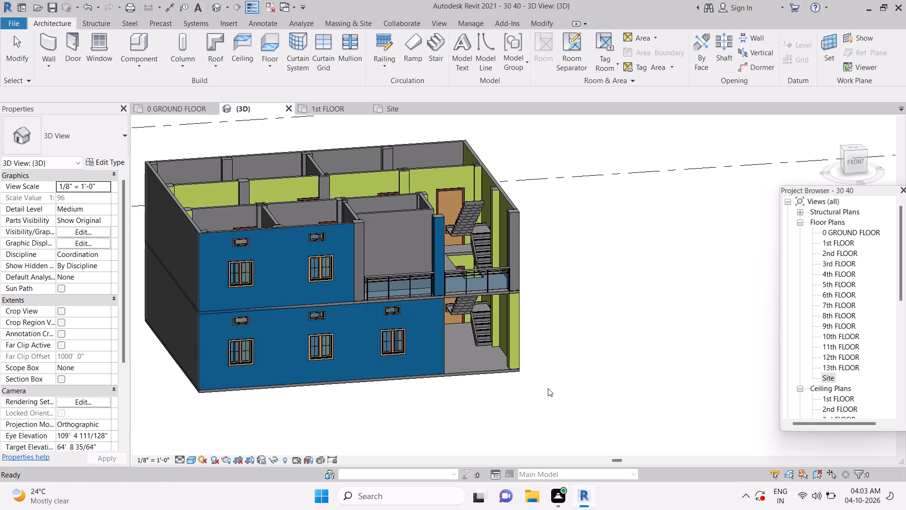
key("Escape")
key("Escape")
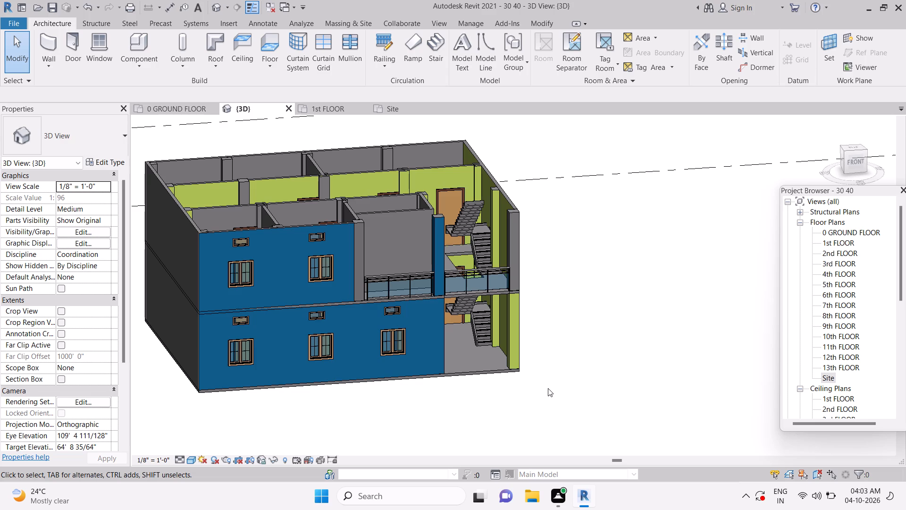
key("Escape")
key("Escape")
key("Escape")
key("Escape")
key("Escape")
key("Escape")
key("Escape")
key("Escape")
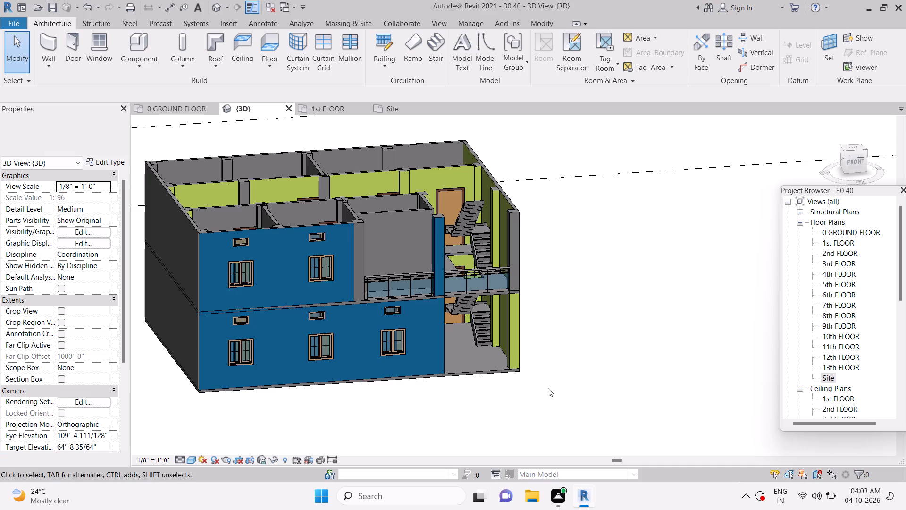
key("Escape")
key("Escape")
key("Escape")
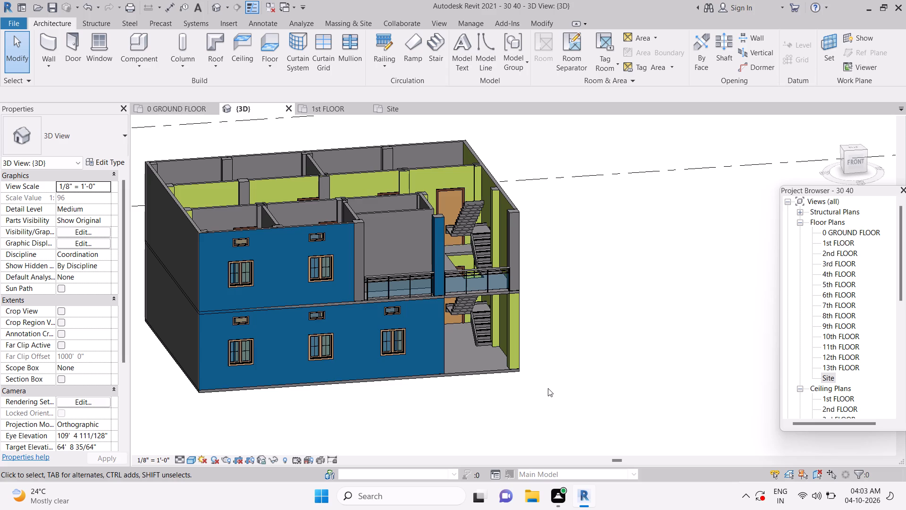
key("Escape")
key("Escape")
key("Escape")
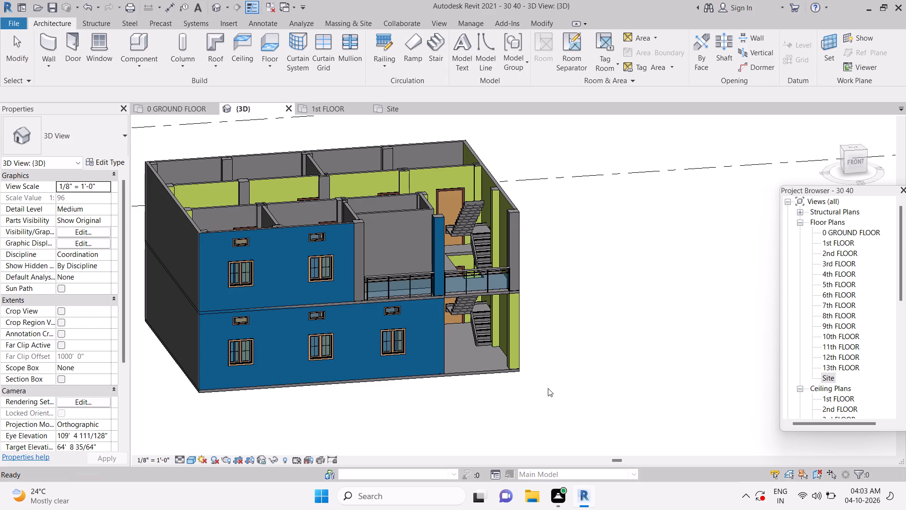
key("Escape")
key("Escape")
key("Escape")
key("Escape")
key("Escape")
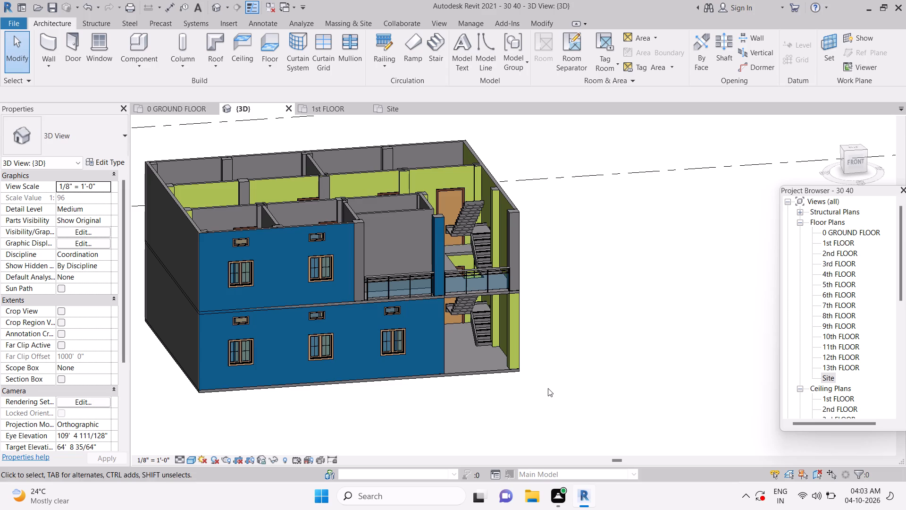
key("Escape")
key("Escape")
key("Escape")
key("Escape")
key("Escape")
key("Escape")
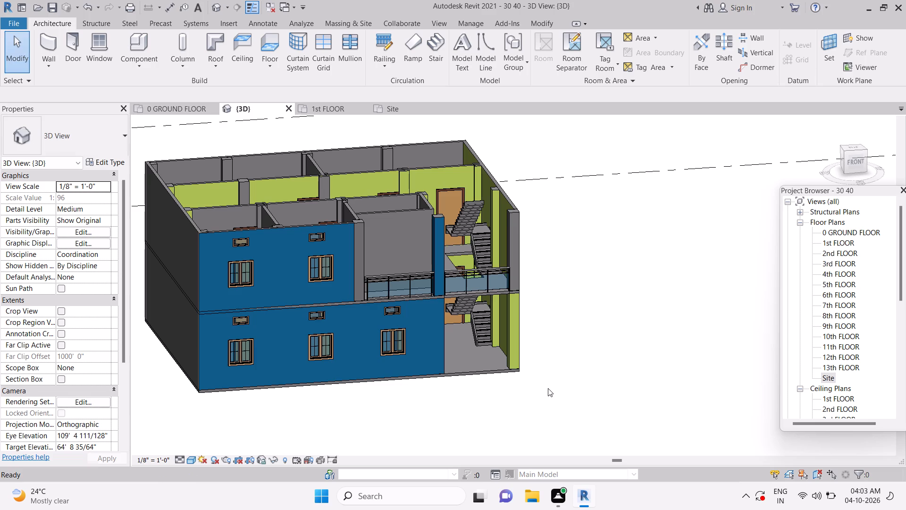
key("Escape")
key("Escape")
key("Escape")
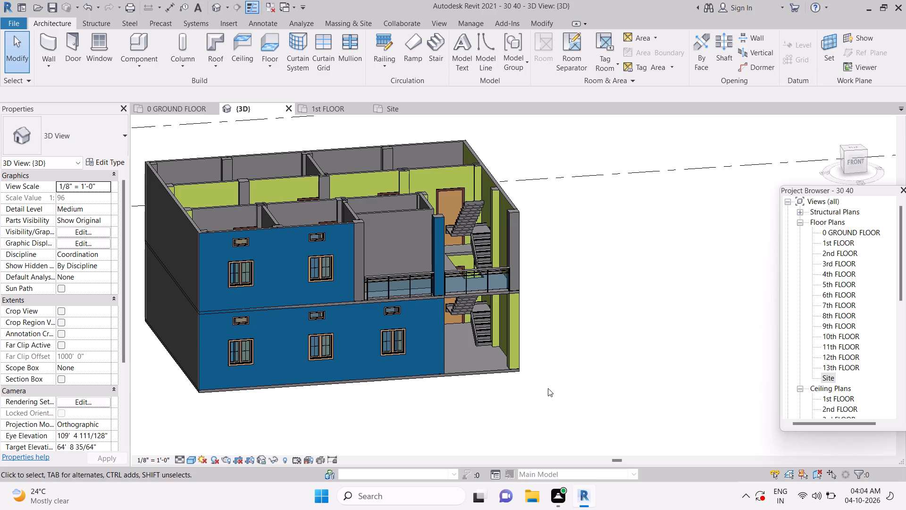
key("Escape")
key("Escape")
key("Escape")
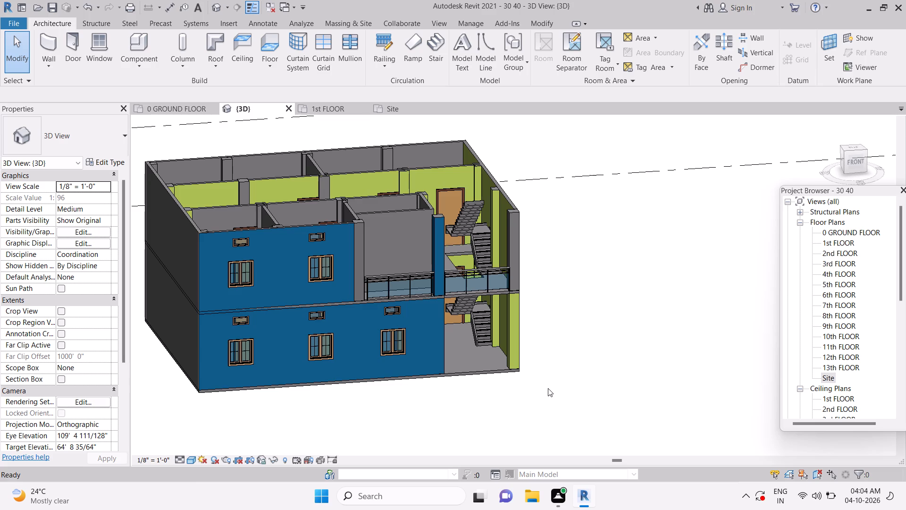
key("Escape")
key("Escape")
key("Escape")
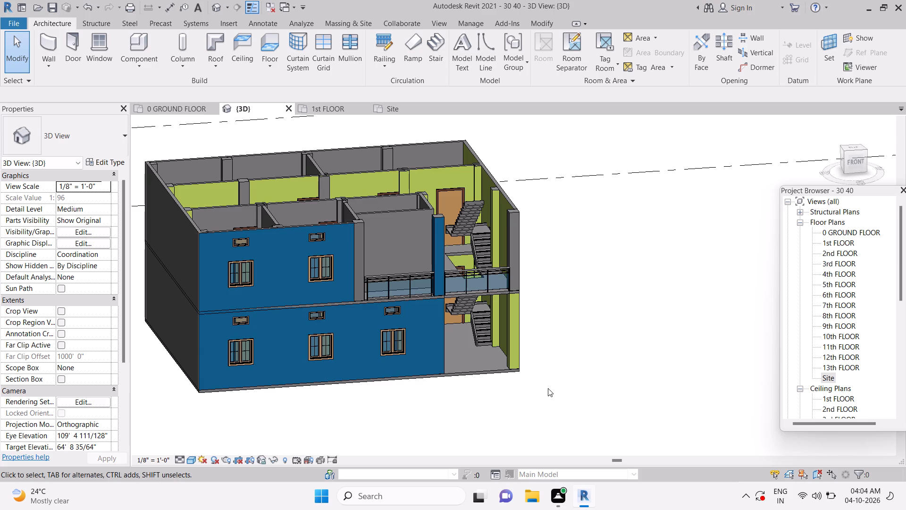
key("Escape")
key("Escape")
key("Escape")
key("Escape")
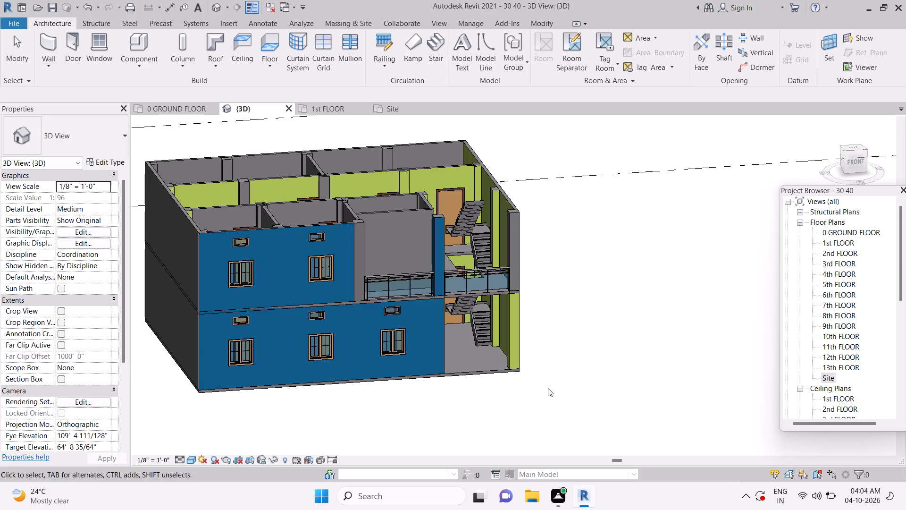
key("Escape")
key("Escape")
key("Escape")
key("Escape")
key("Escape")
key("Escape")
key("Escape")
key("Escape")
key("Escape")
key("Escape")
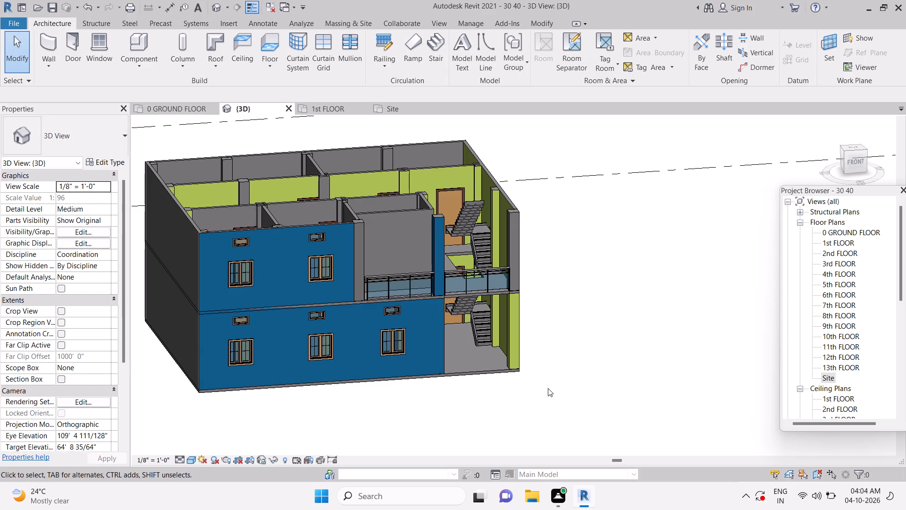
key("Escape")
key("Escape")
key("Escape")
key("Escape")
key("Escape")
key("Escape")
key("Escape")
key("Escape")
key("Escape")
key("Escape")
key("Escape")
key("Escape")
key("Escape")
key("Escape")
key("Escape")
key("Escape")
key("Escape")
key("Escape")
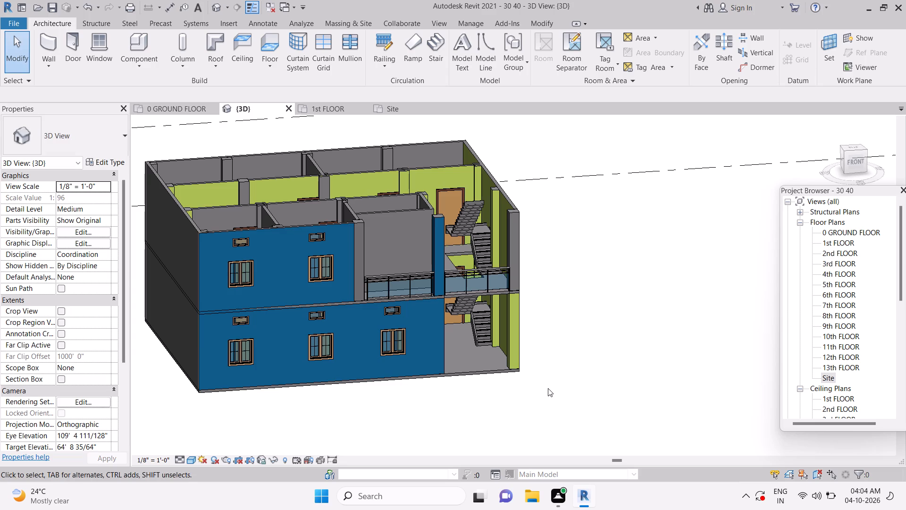
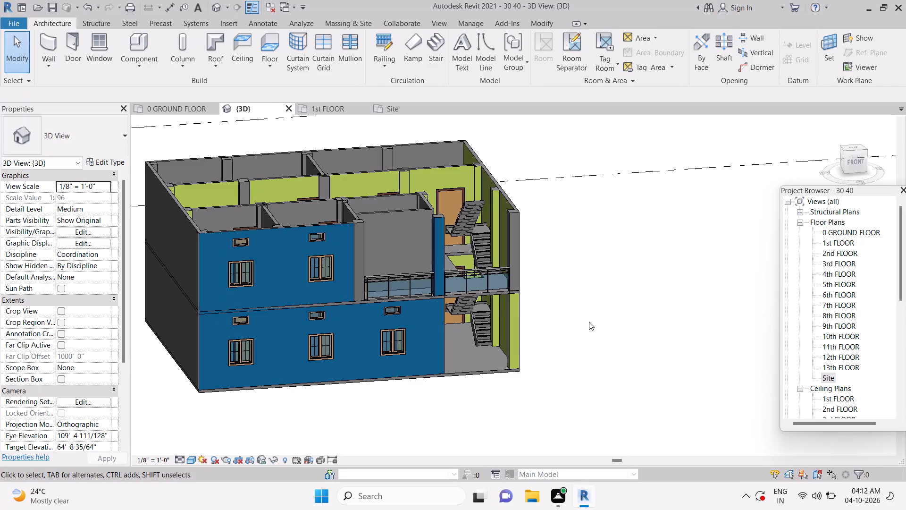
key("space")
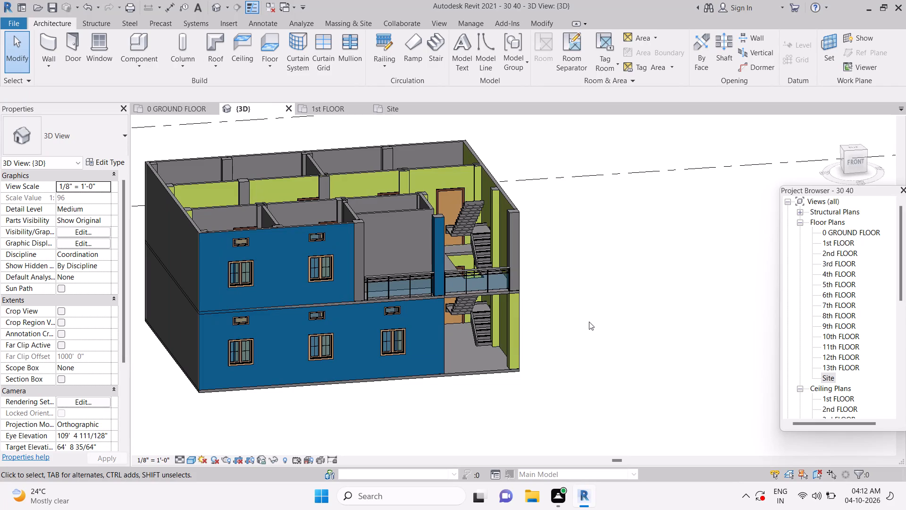
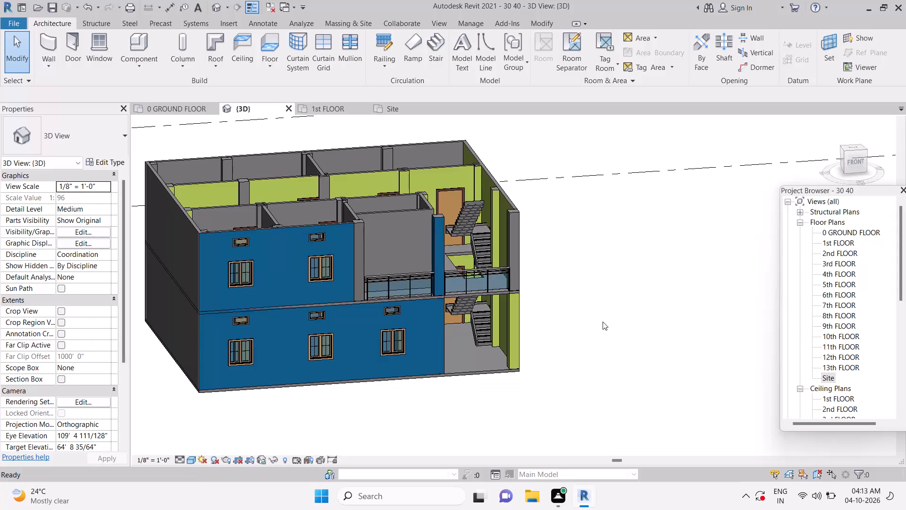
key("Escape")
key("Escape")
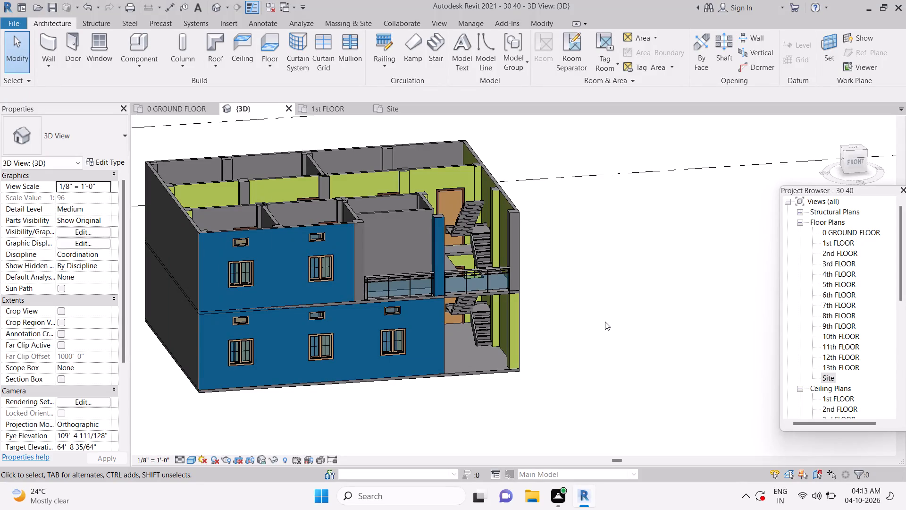
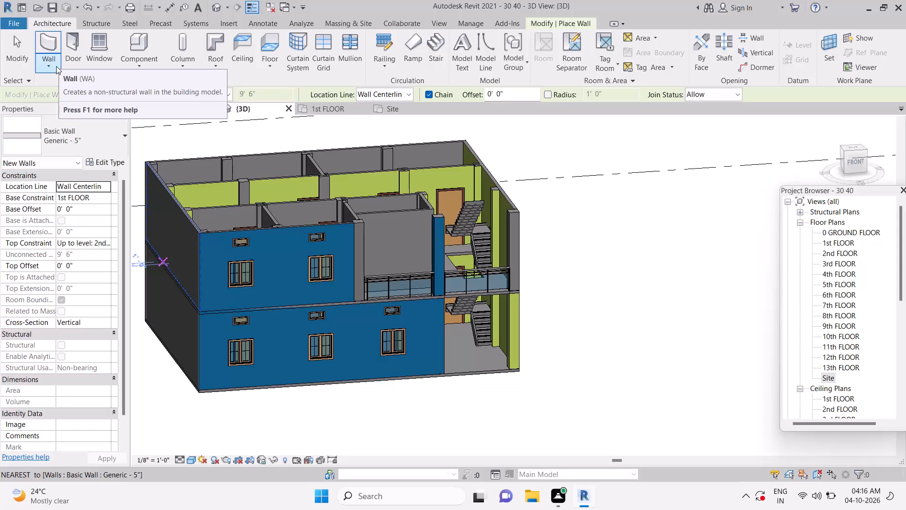
Draw a freehand chain of Generic - 5" walls in the empty area beside the house's staircase side, from 1st FLOOR up to 2nd FLOOR.
left_click(51, 43)
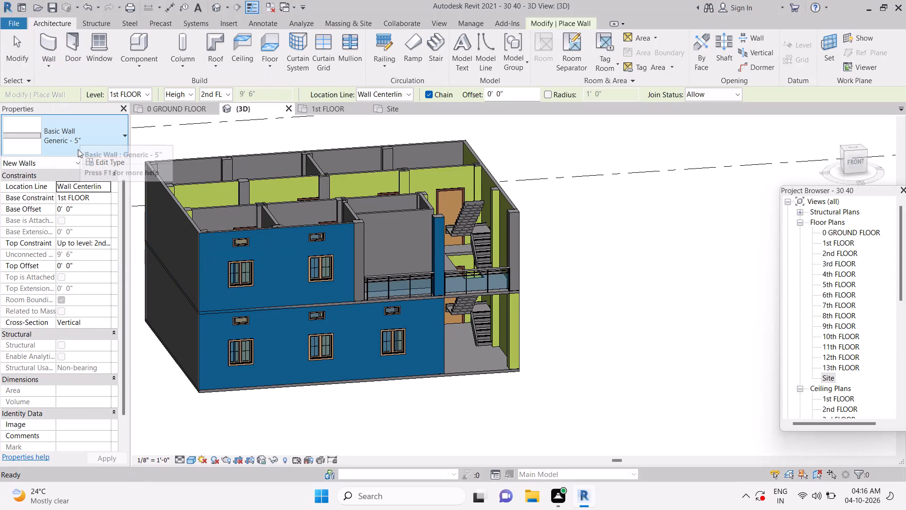
left_click(70, 137)
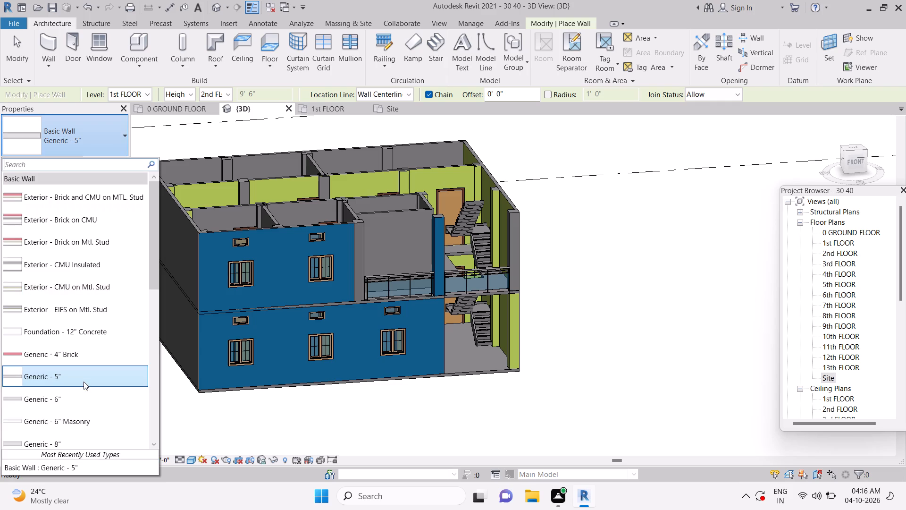
left_click(84, 381)
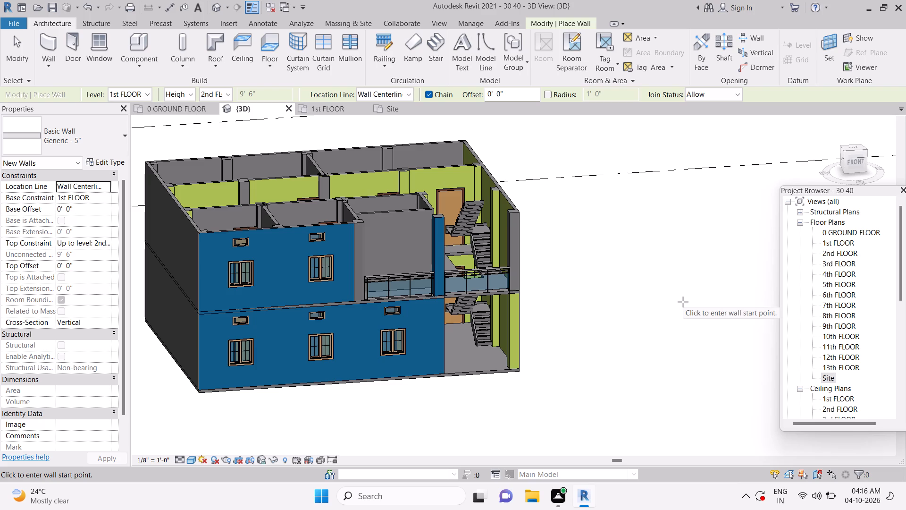
left_click(660, 305)
left_click_drag(659, 306, 659, 311)
left_click_drag(655, 329, 653, 340)
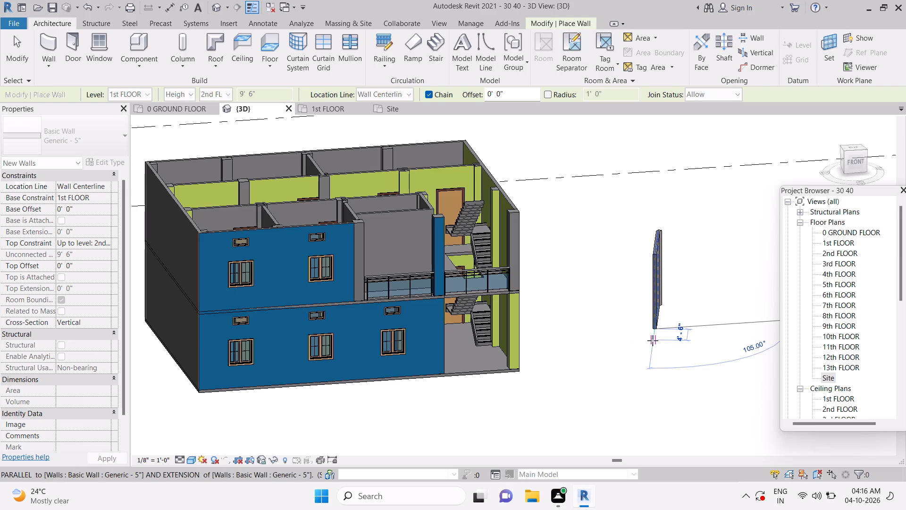
left_click(657, 278)
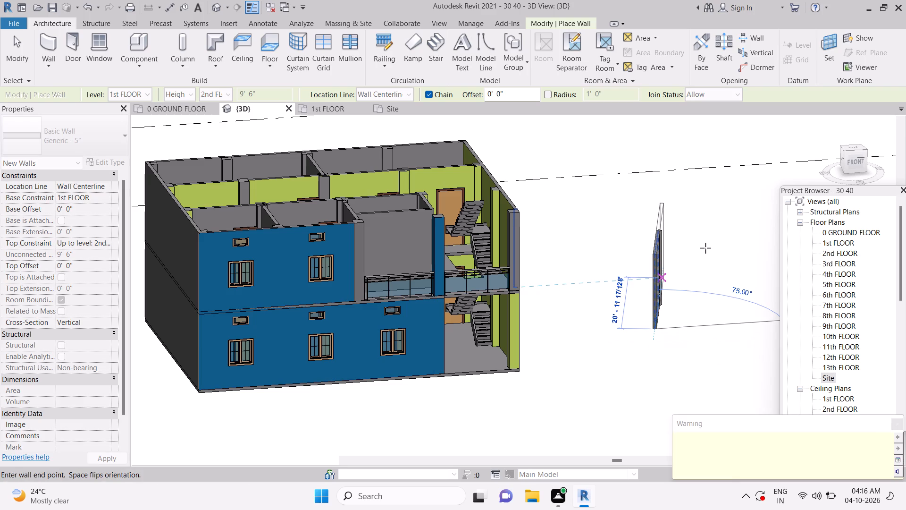
left_click(706, 247)
left_click(677, 364)
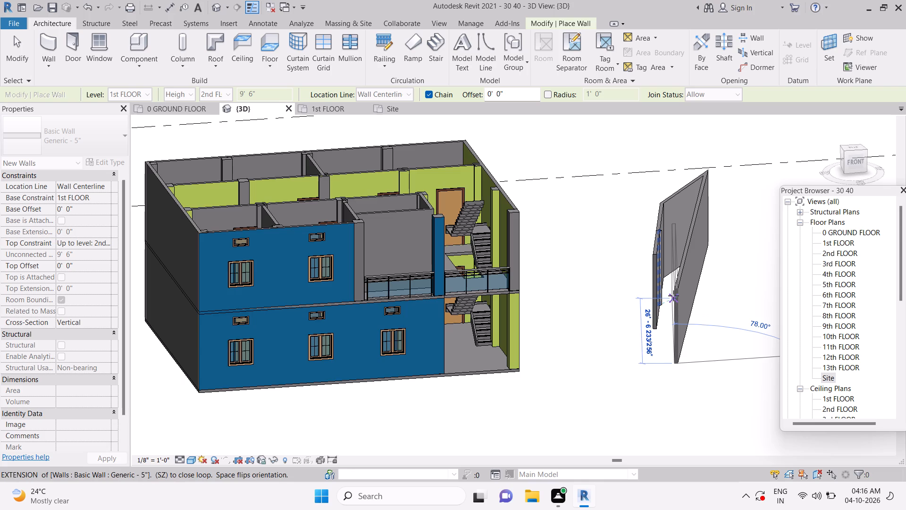
key("Escape")
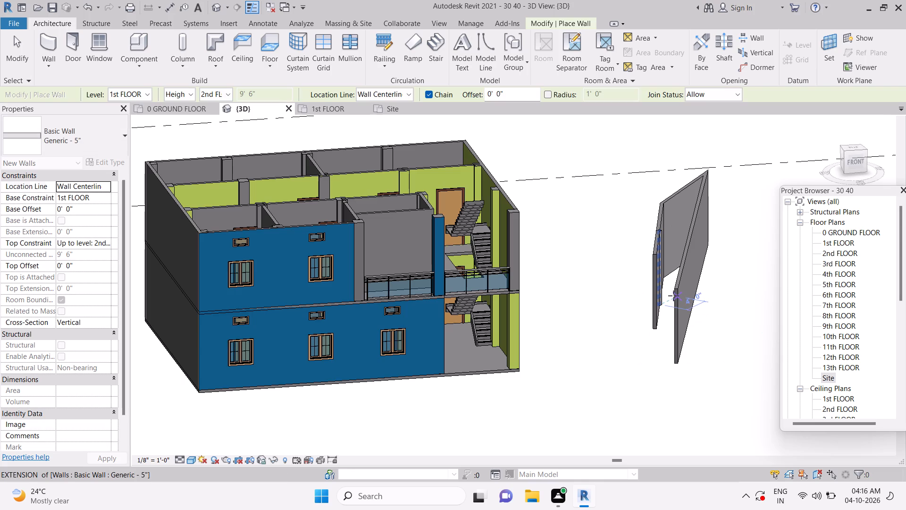
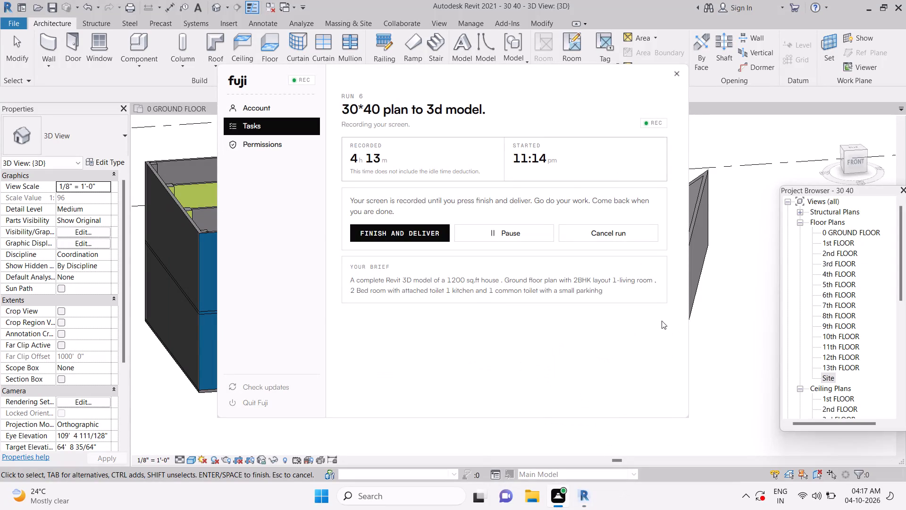
Delete the 2' 6" end segment and the adjoining long segment from the freestanding Generic - 5" wall chain beside the house.
left_click(714, 334)
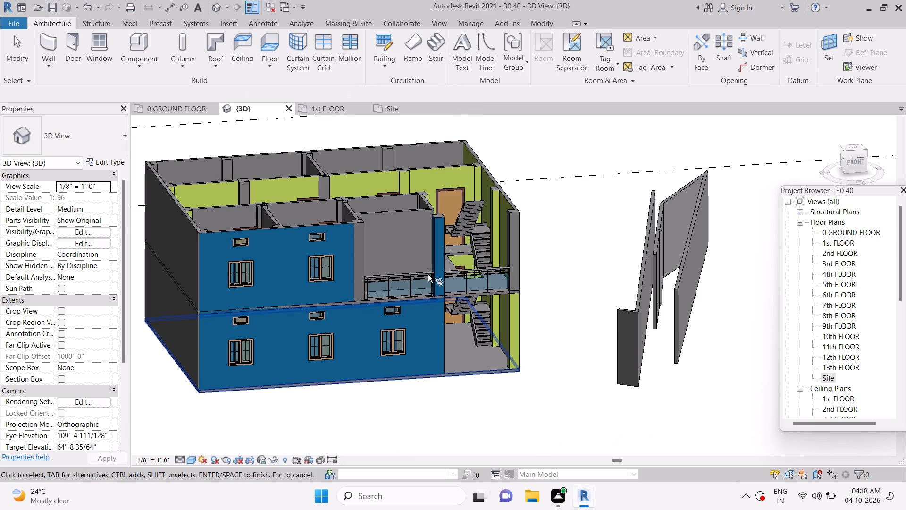
left_click(15, 52)
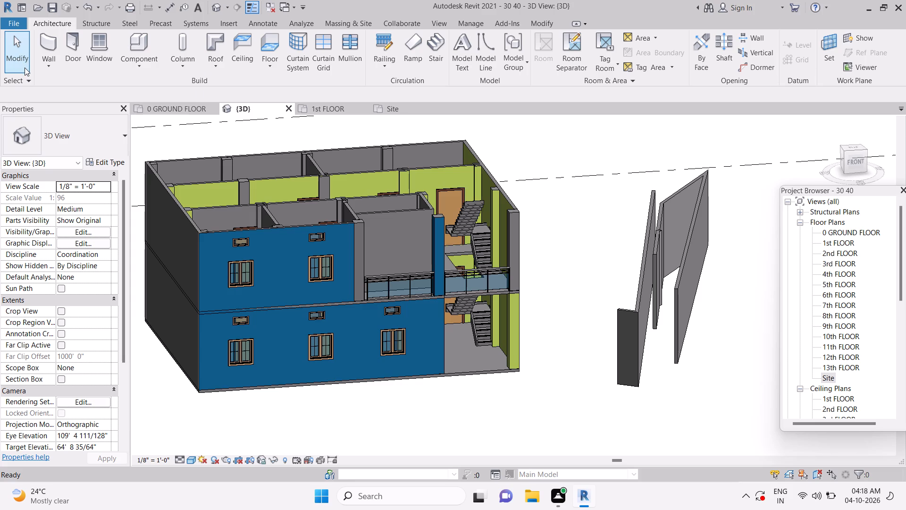
left_click(26, 51)
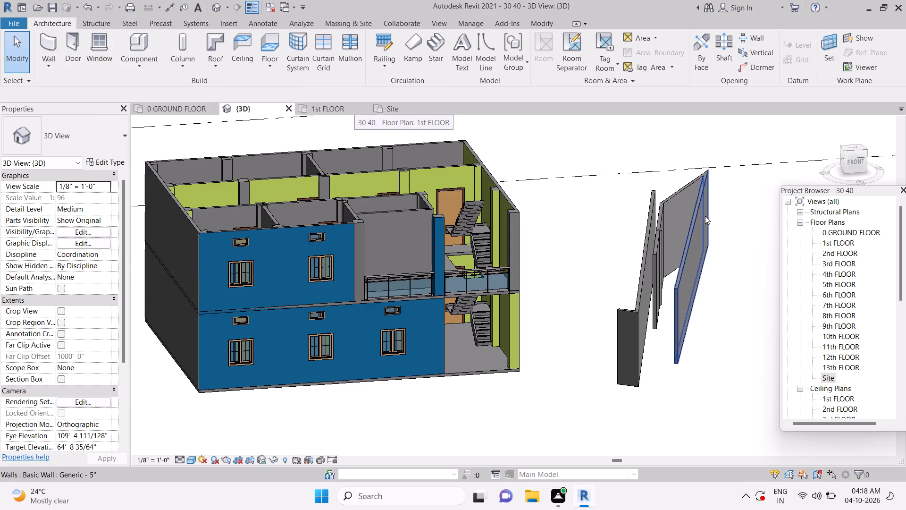
left_click(622, 331)
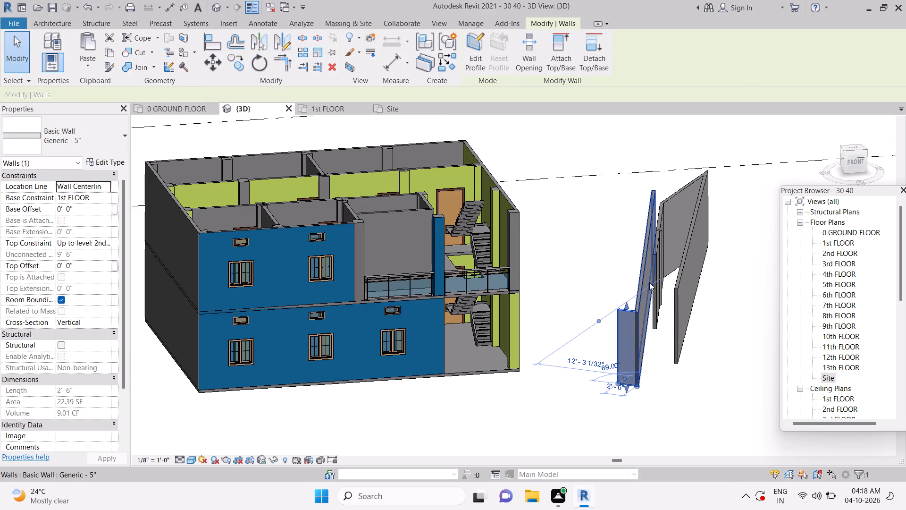
key("Delete")
left_click(641, 314)
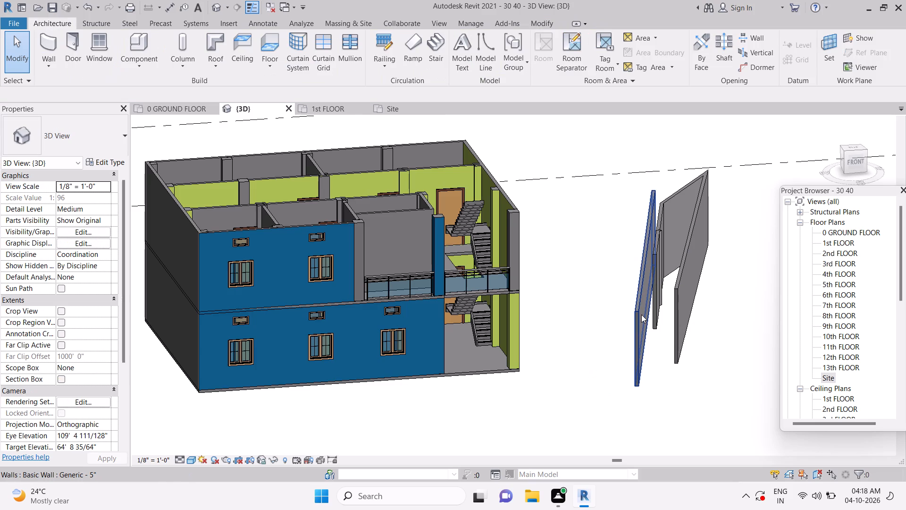
key("Delete")
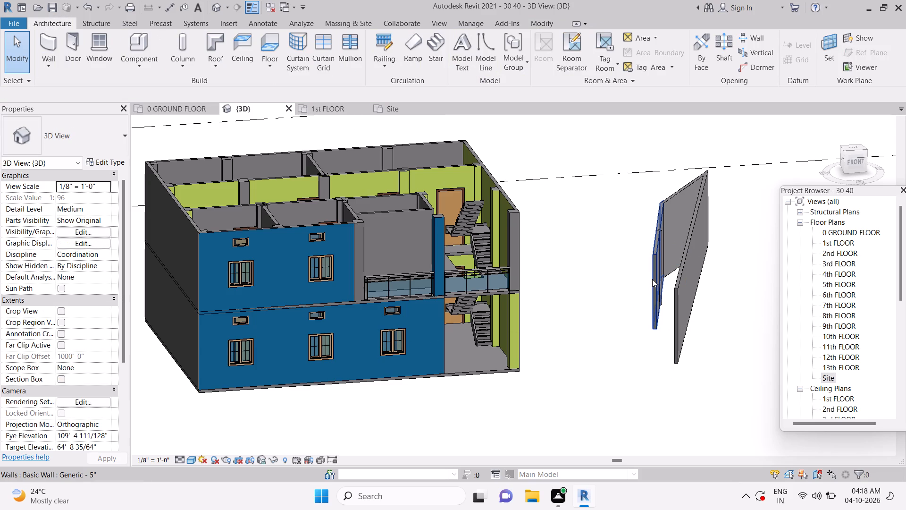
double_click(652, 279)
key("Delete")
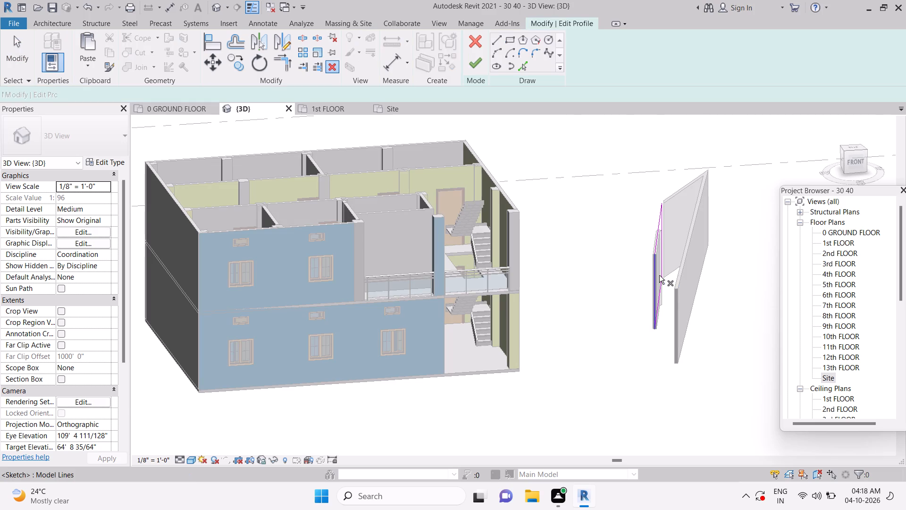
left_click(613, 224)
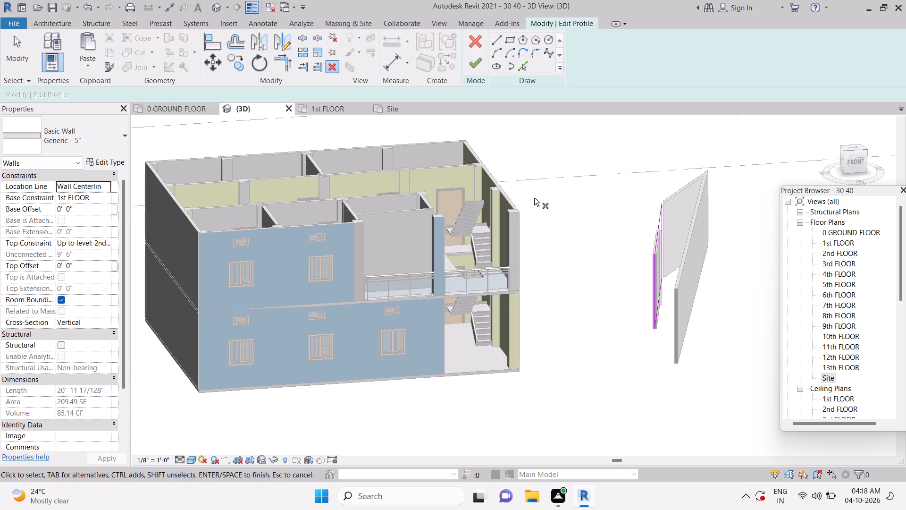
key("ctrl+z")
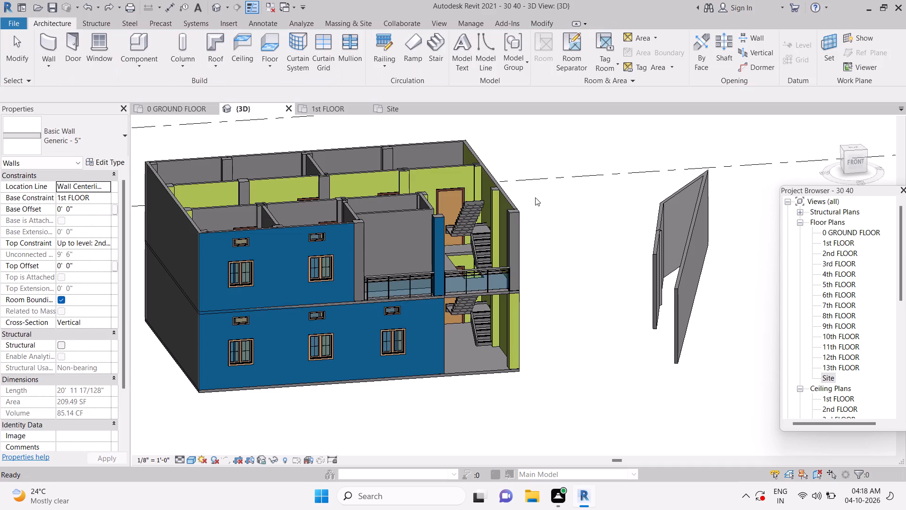
Delete the other segments of the freestanding Generic - 5" wall chain, keeping only the rear slanted wall panel.
left_click(660, 276)
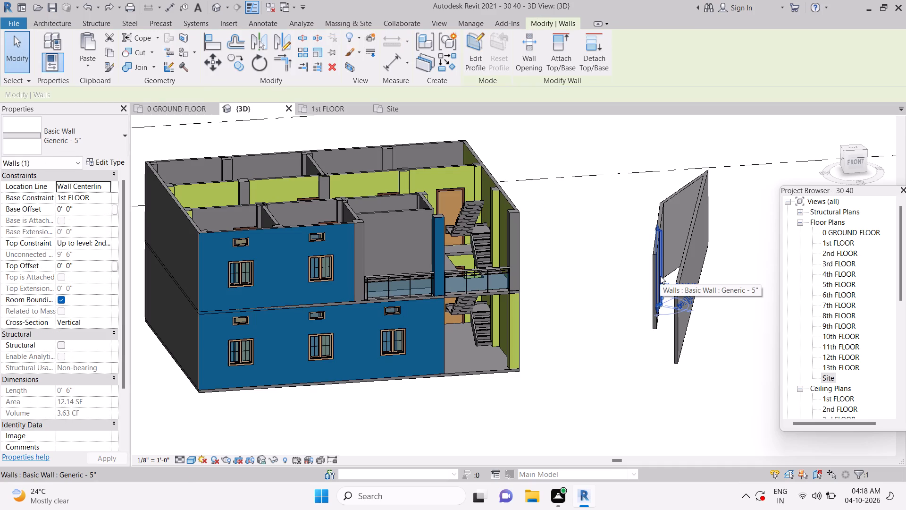
key("Delete")
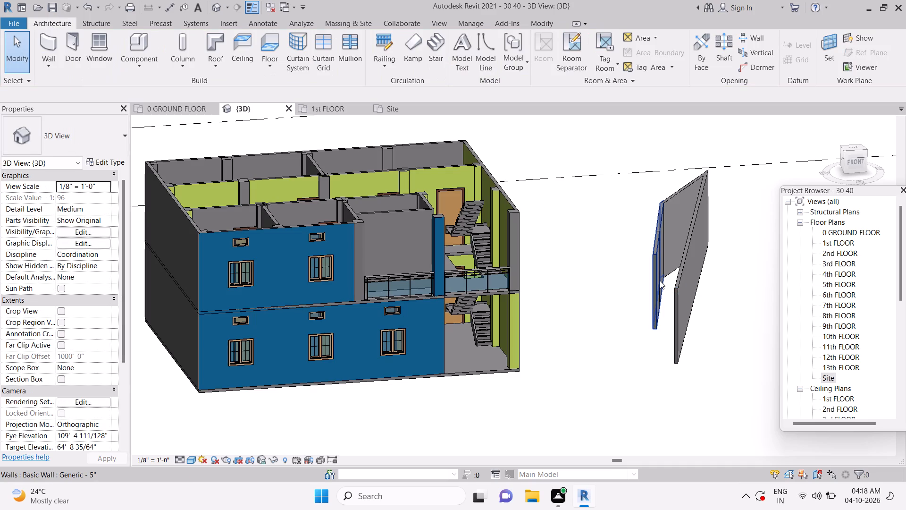
left_click(660, 280)
key("Delete")
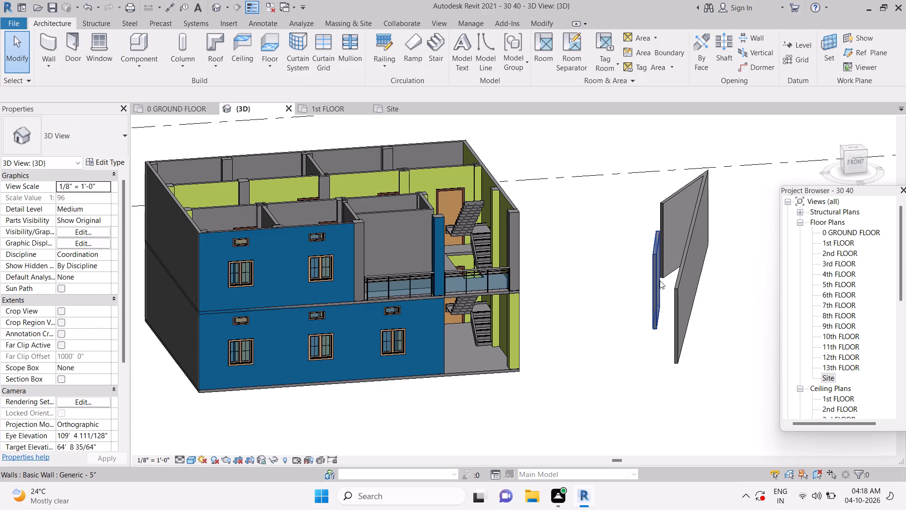
left_click(658, 285)
key("Delete")
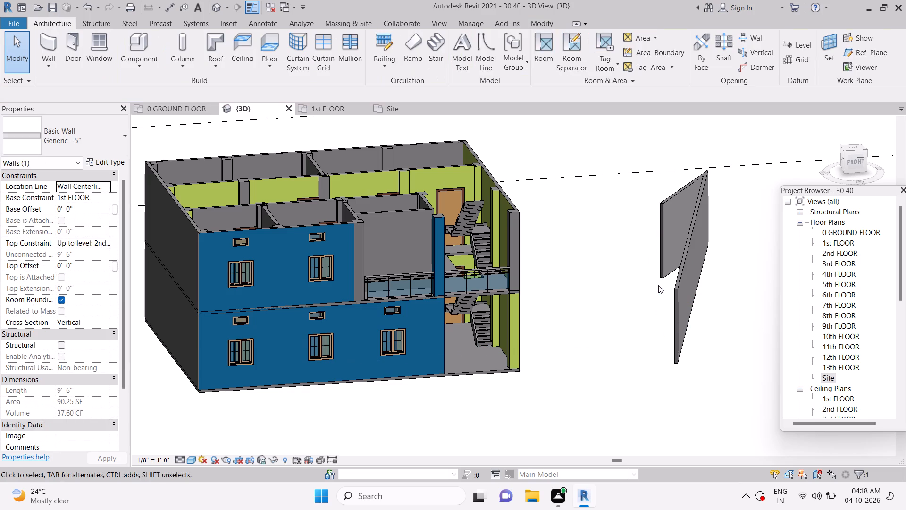
left_click(671, 247)
key("Delete")
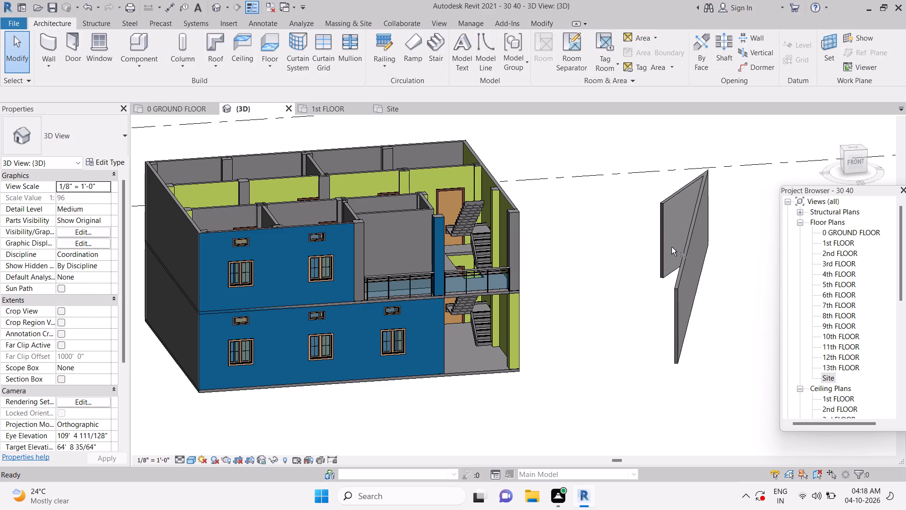
left_click(683, 227)
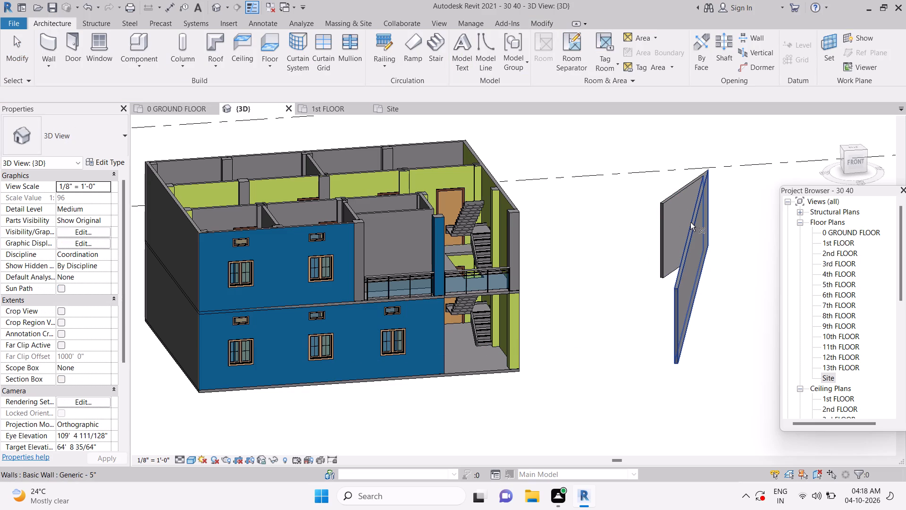
key("Delete")
left_click(692, 225)
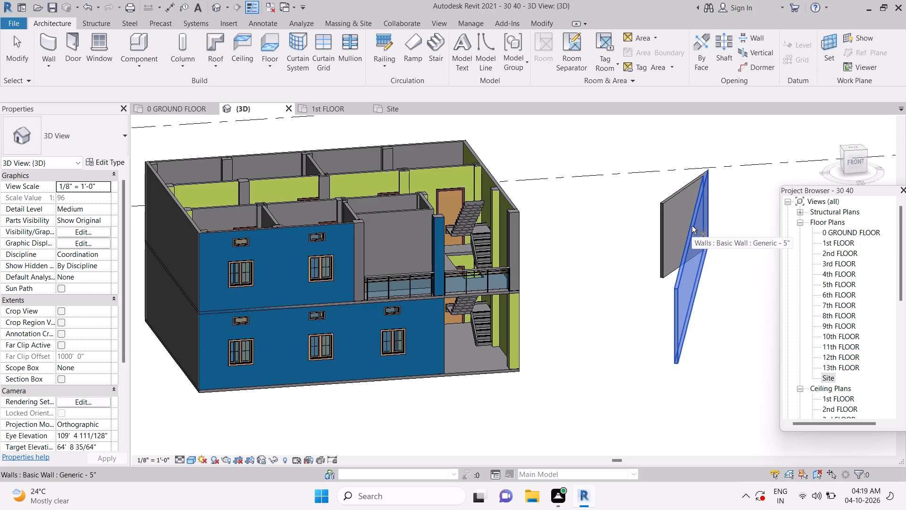
key("Delete")
left_click(690, 241)
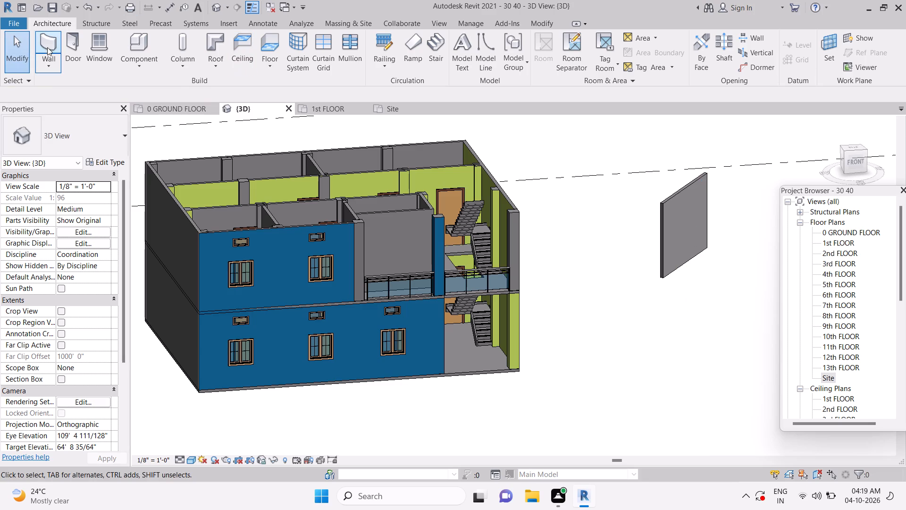
Place a Single-Flush 36" x 84" door in the freestanding wall, centred about 8'-0" from one end and 5'-6" from the other.
left_click(69, 47)
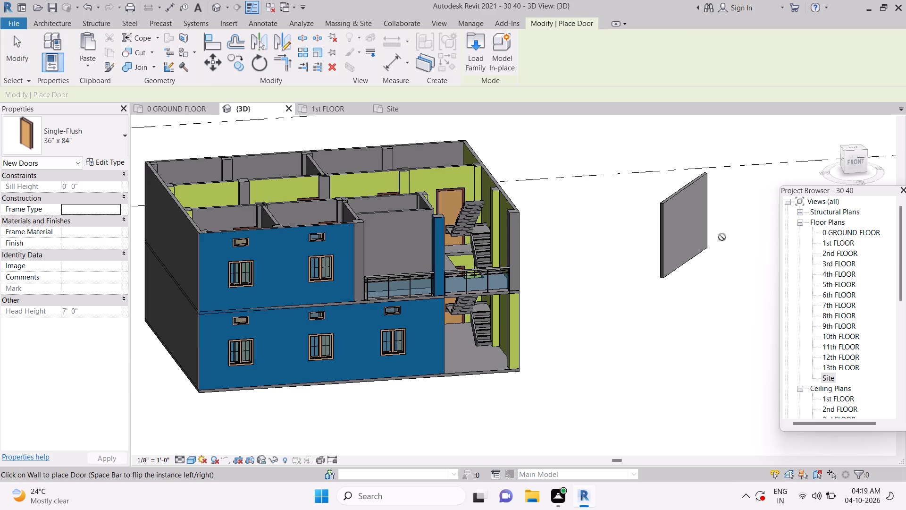
left_click(687, 258)
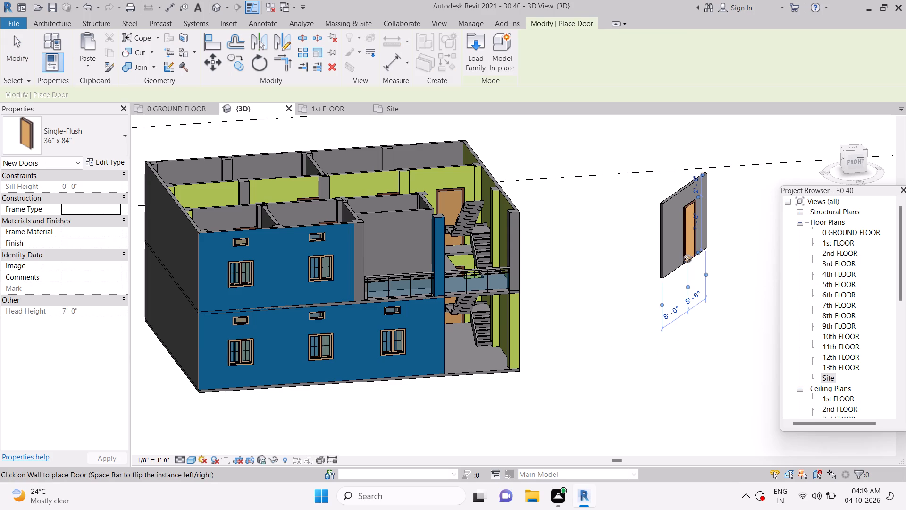
key("Escape")
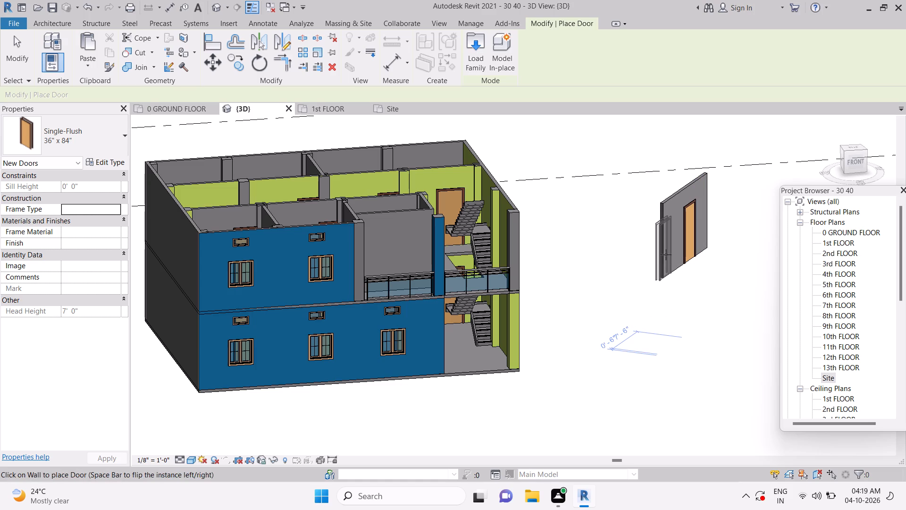
Place a Window-Casement-Double 34" x 36" window in the freestanding wall, about 2'-0" from its near end and 6'-0" from the door.
left_click(63, 23)
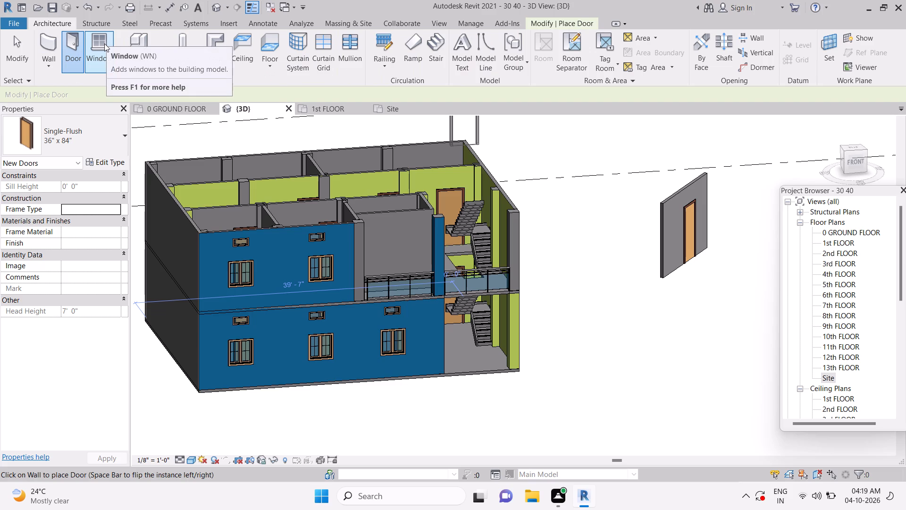
left_click(104, 43)
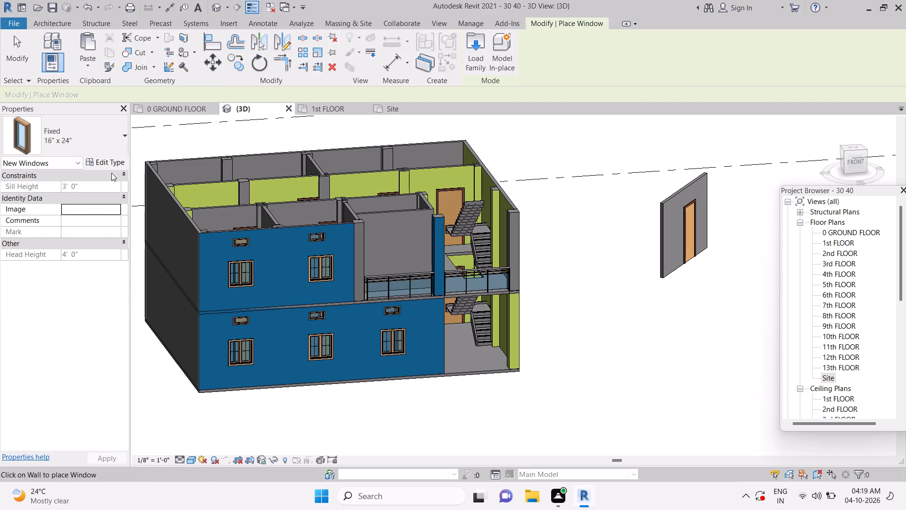
left_click(81, 142)
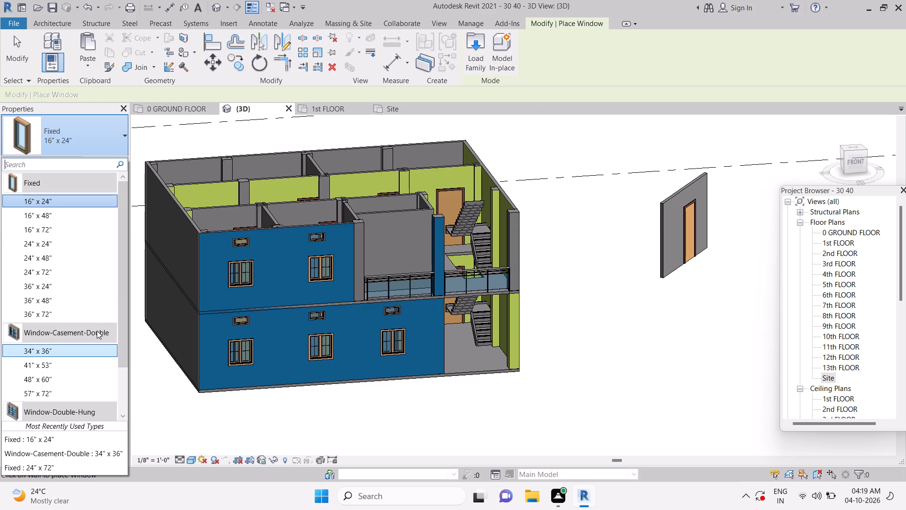
left_click(97, 331)
left_click(89, 348)
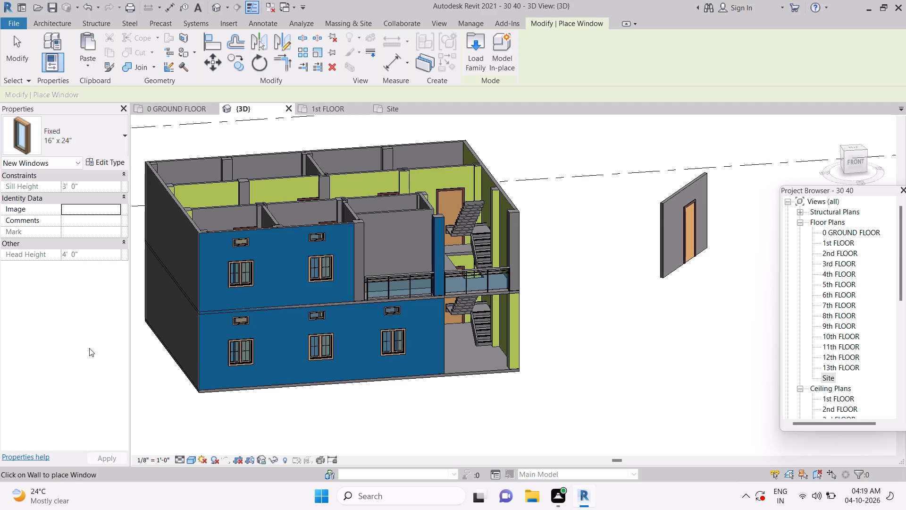
left_click(668, 259)
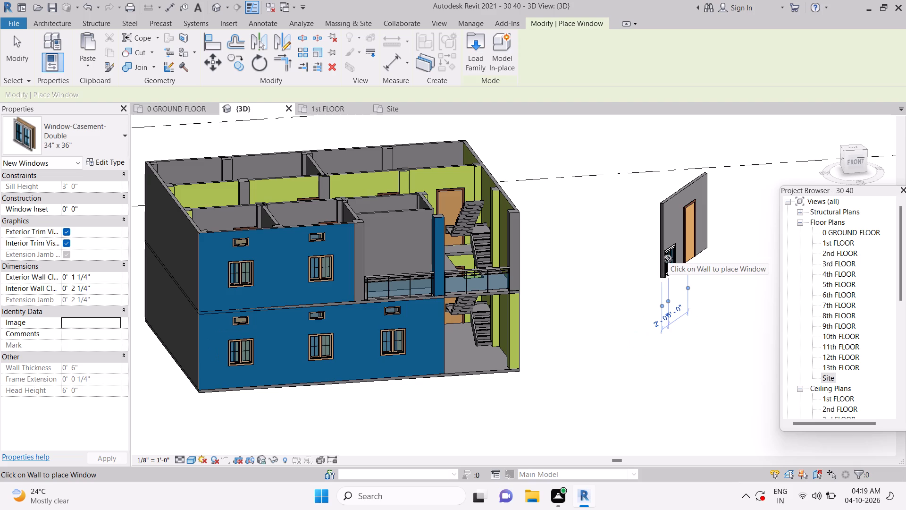
key("Escape")
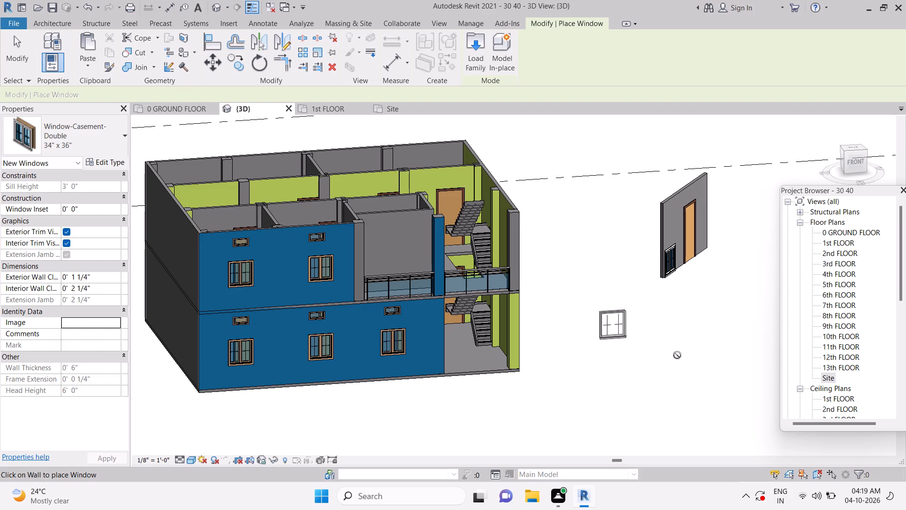
left_click(671, 369)
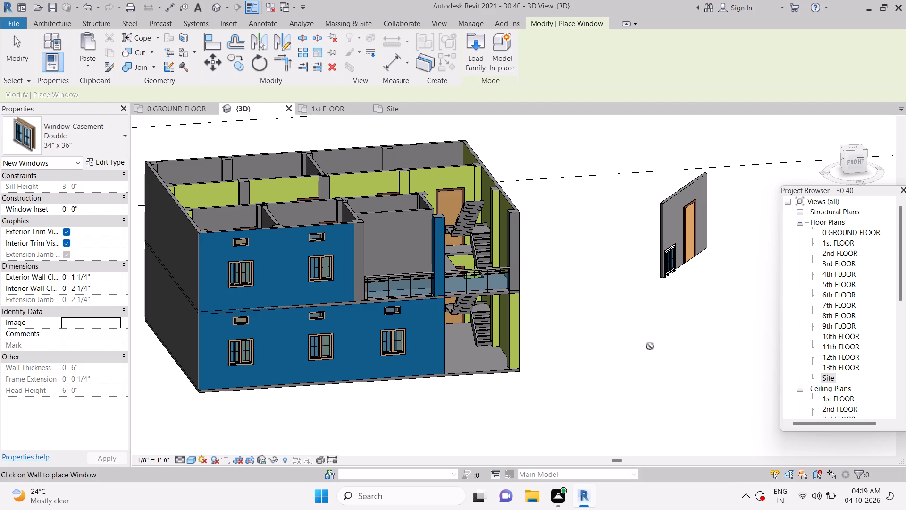
Place a second Window-Casement-Double 34" x 36" window on the door's other side, about 4'-0" from the door, and finish placing windows.
left_click(705, 240)
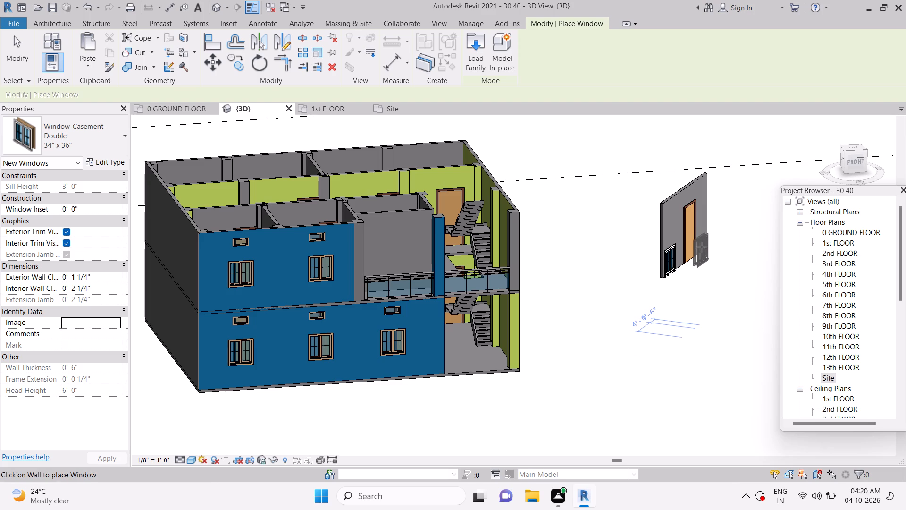
left_click(701, 234)
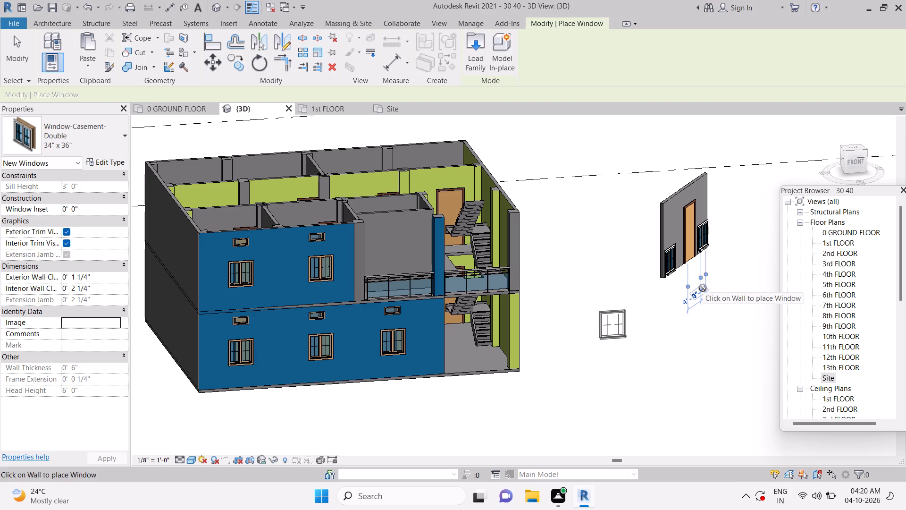
key("Escape")
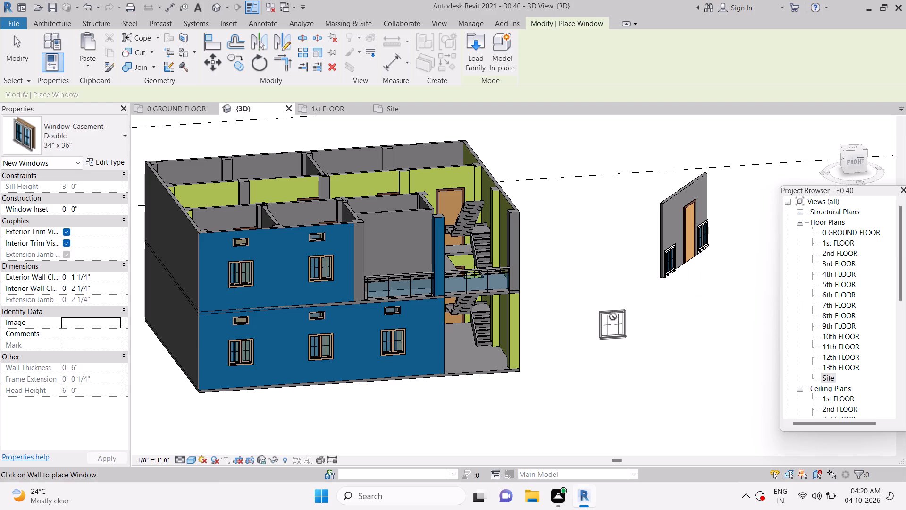
left_click(614, 327)
left_click(23, 34)
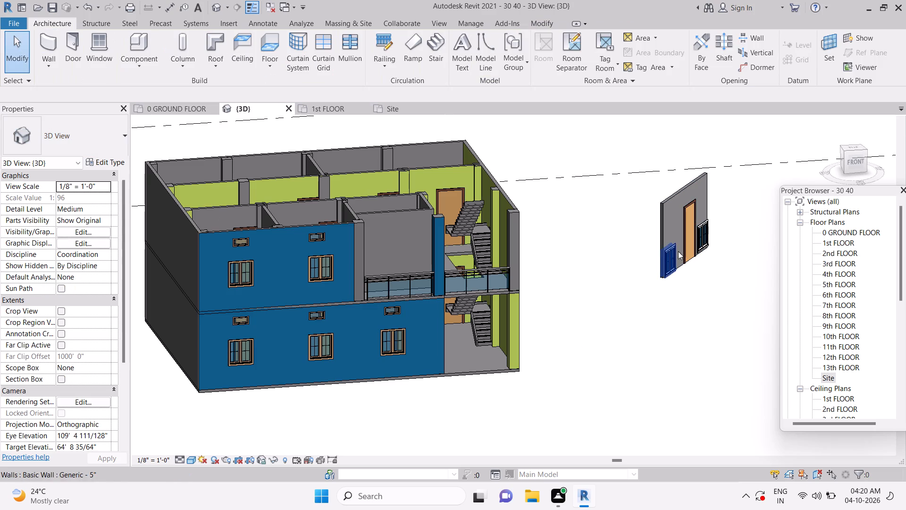
Examine the door and its two neighbouring casement windows in the freestanding wall up close.
left_click(686, 214)
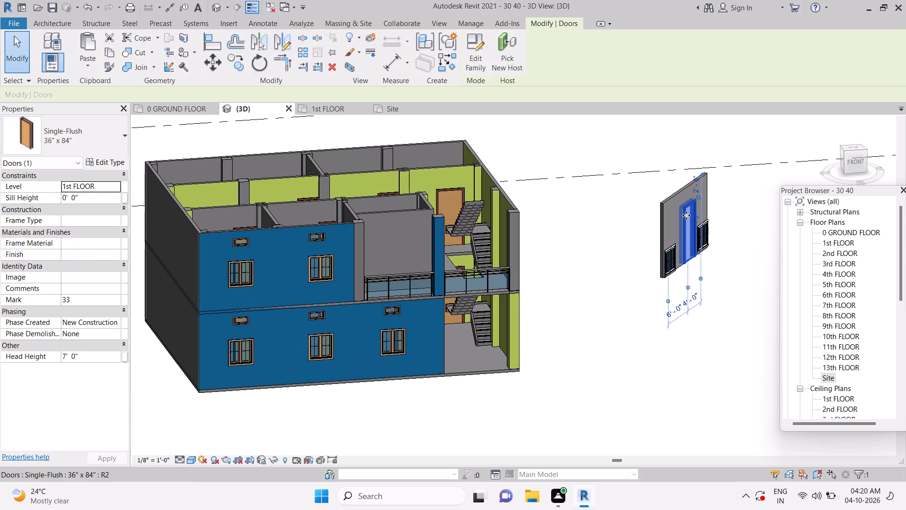
scroll(686, 215, "up", 2)
scroll(686, 215, "down", 4)
scroll(686, 215, "up", 4)
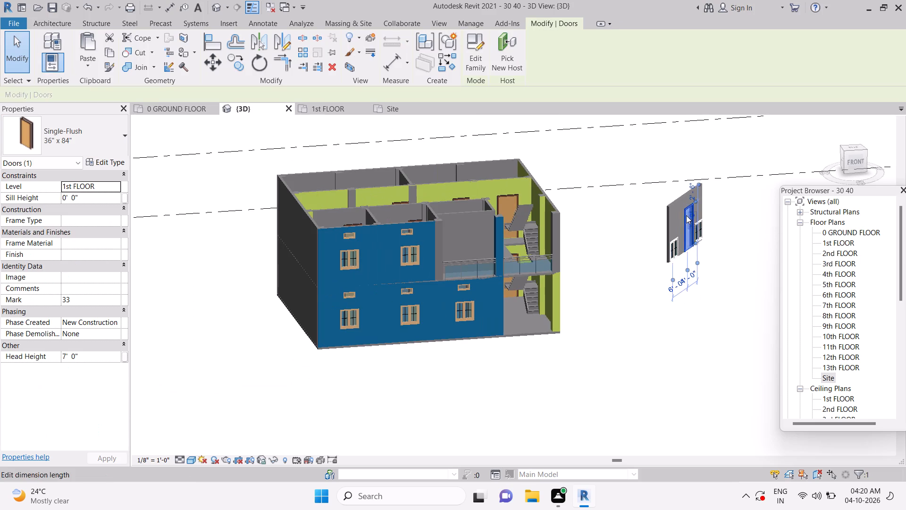
scroll(686, 215, "up", 1)
middle_click_drag(686, 215, 686, 239)
scroll(686, 217, "down", 1)
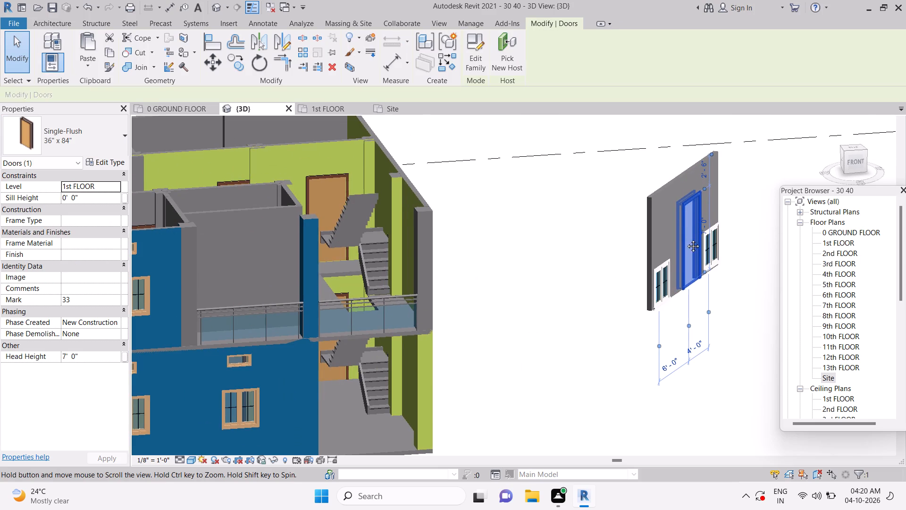
middle_click_drag(686, 239, 681, 297)
scroll(681, 297, "up", 1)
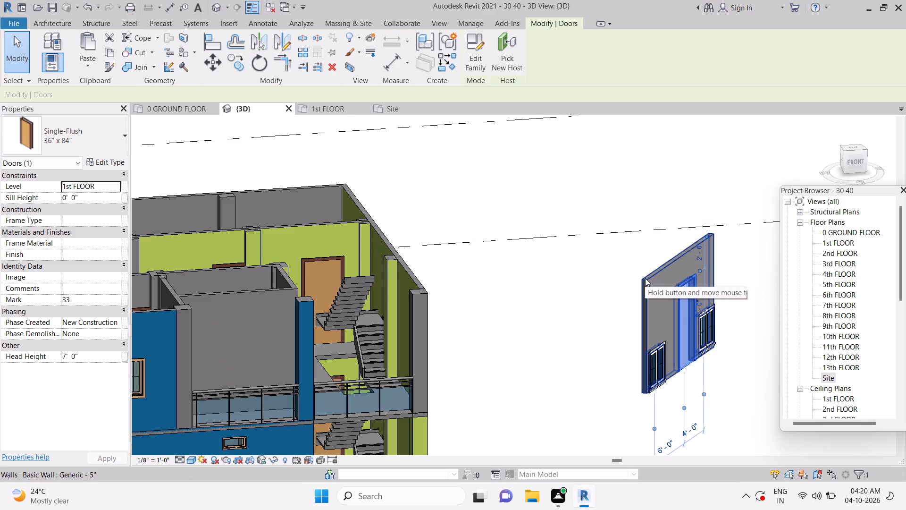
left_click(546, 301)
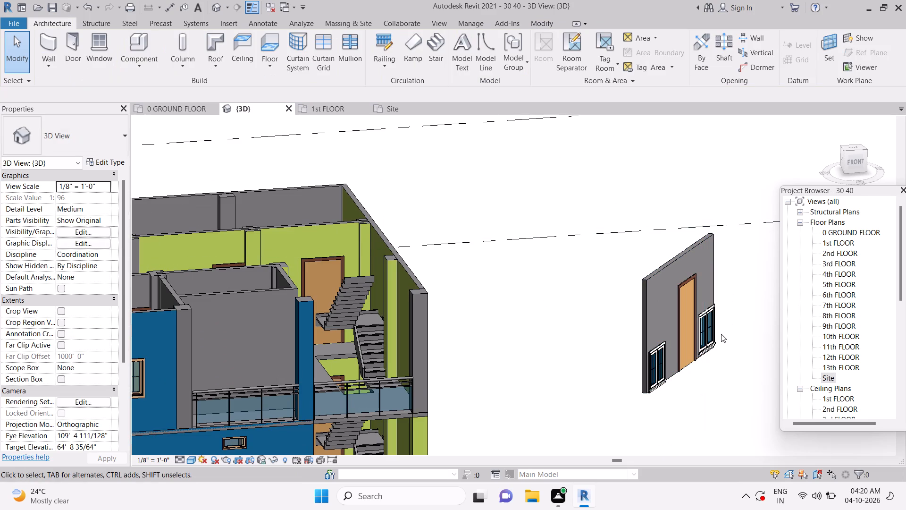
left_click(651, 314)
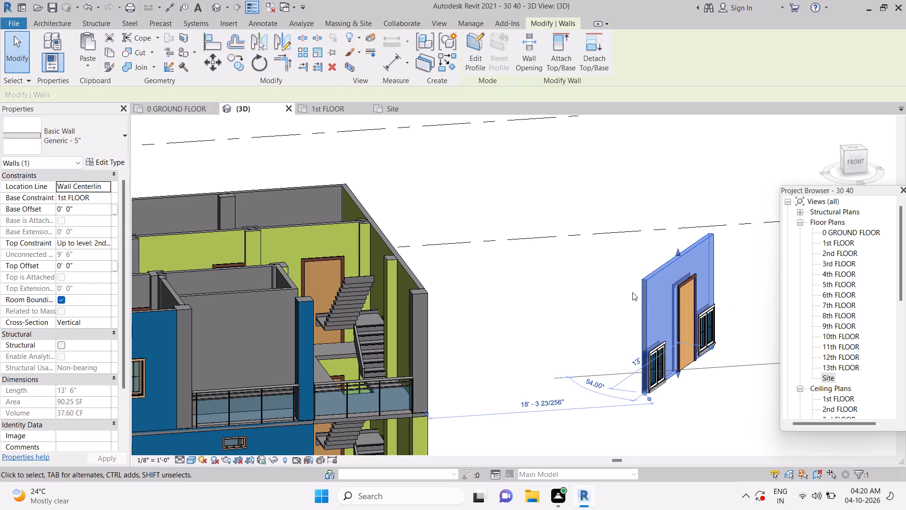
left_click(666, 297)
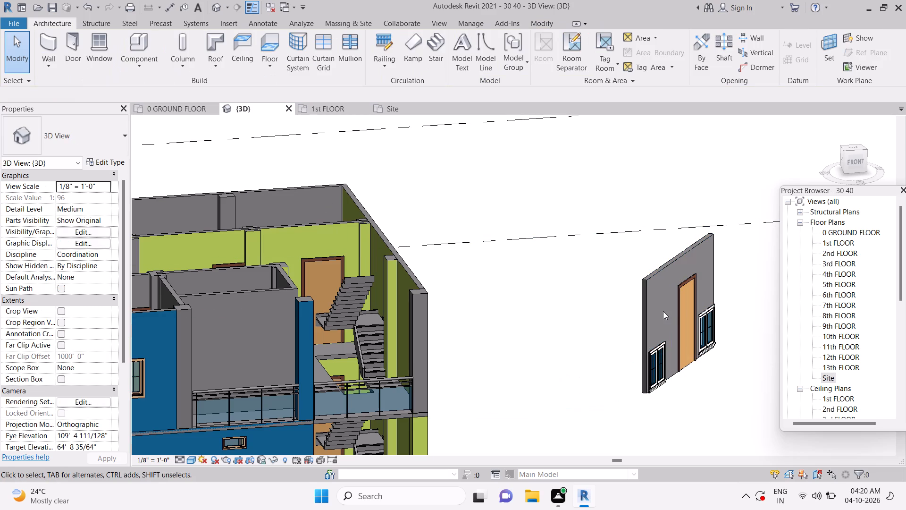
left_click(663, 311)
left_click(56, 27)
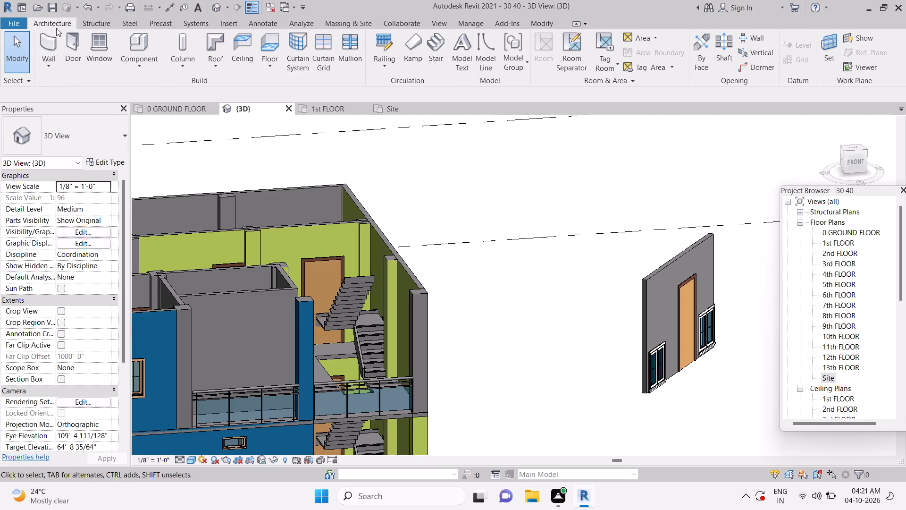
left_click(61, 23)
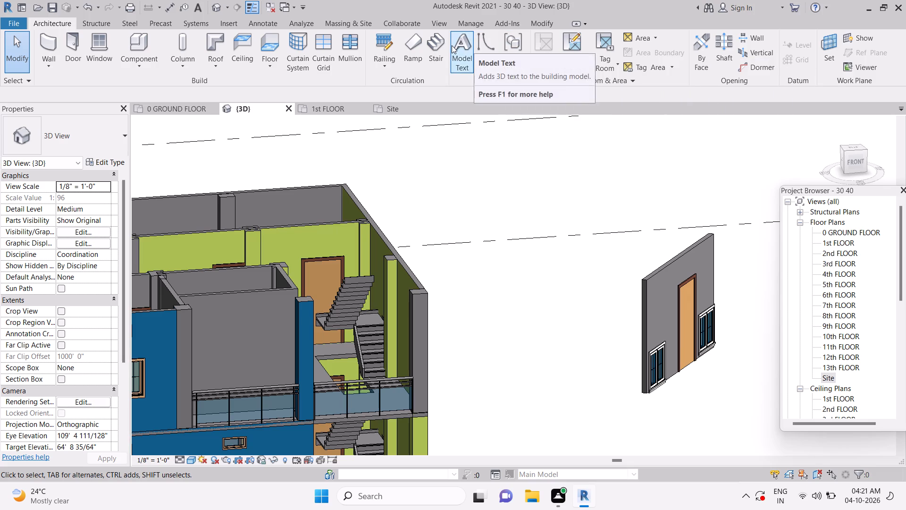
Open the Material Browser and select the inside wall material to try on the freestanding wall.
left_click(467, 24)
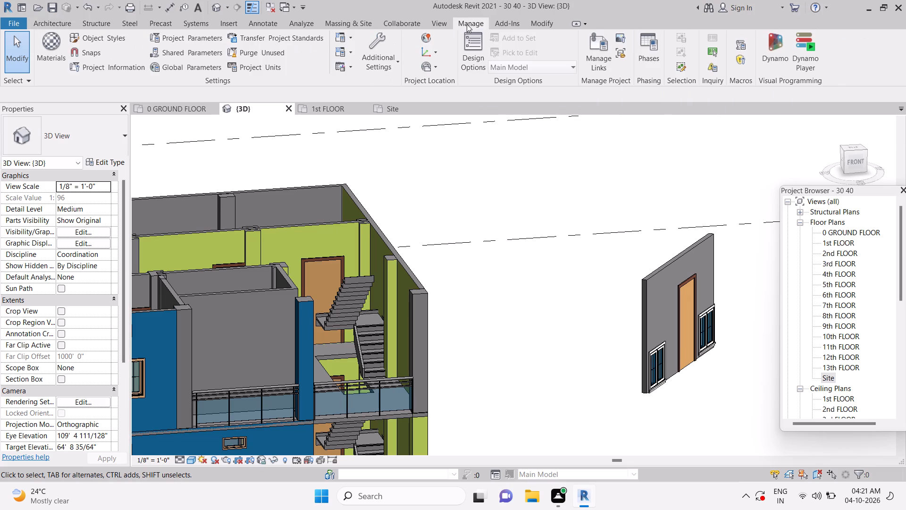
left_click(59, 43)
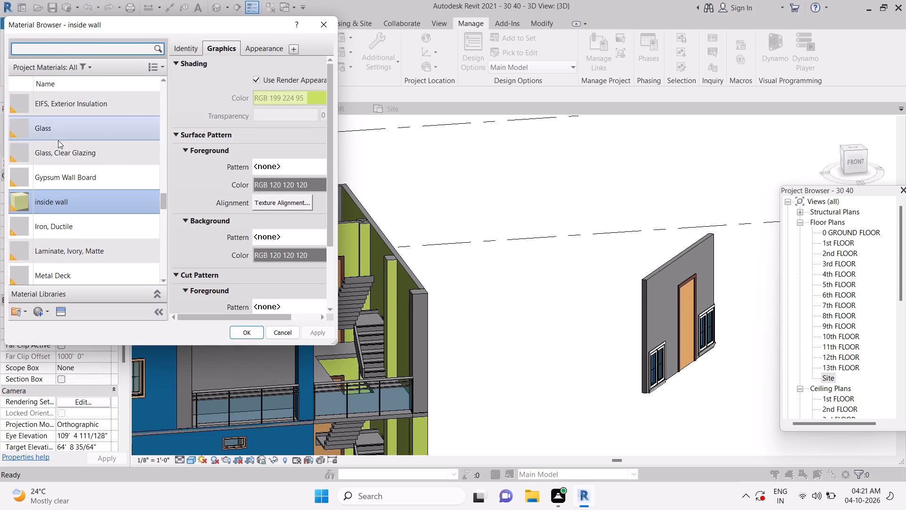
left_click(58, 209)
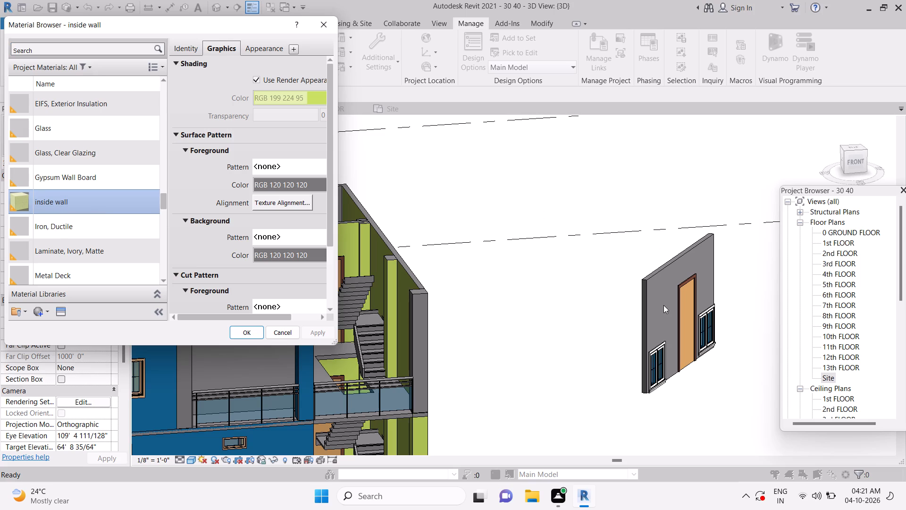
left_click(687, 313)
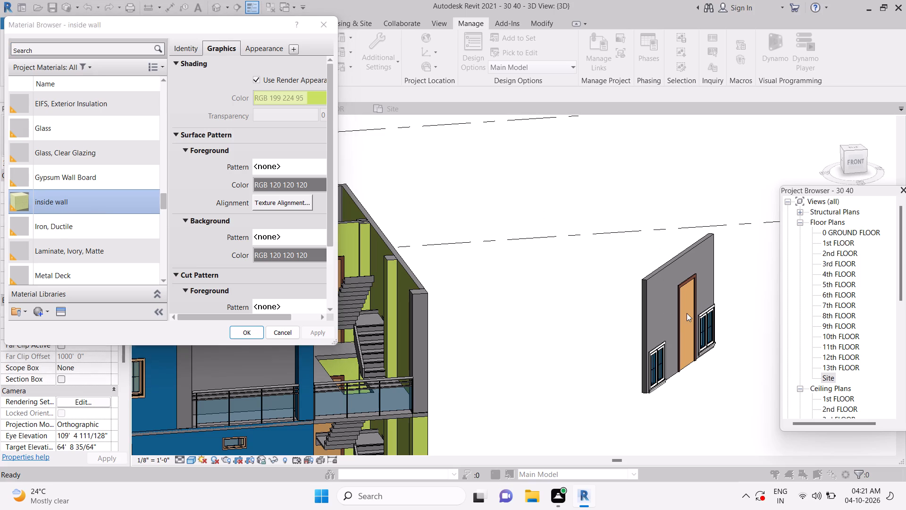
left_click(64, 202)
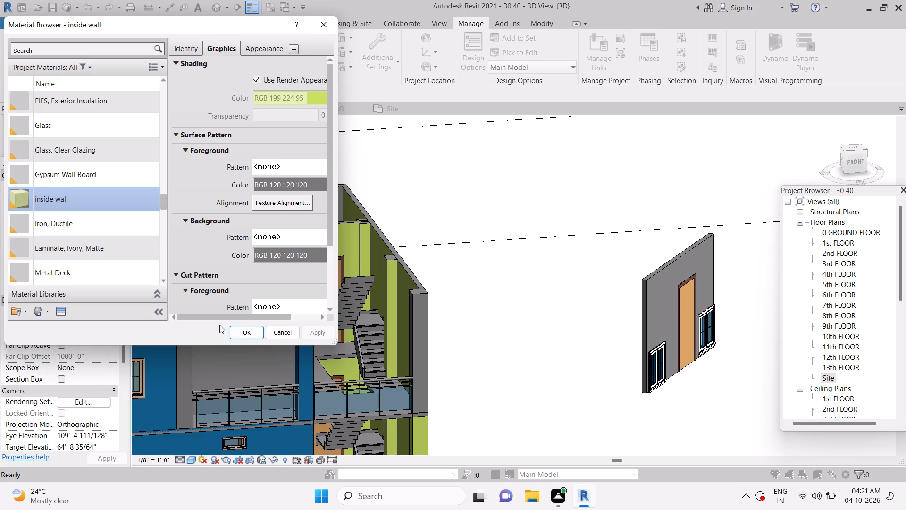
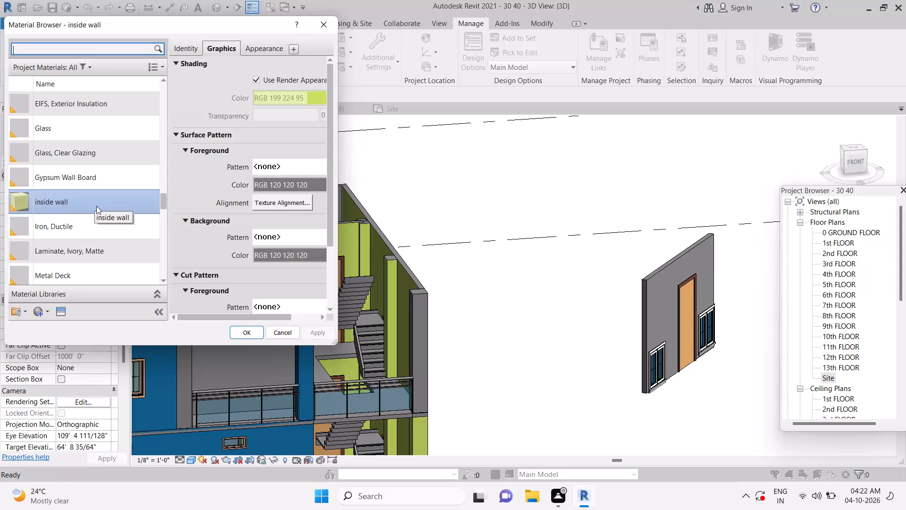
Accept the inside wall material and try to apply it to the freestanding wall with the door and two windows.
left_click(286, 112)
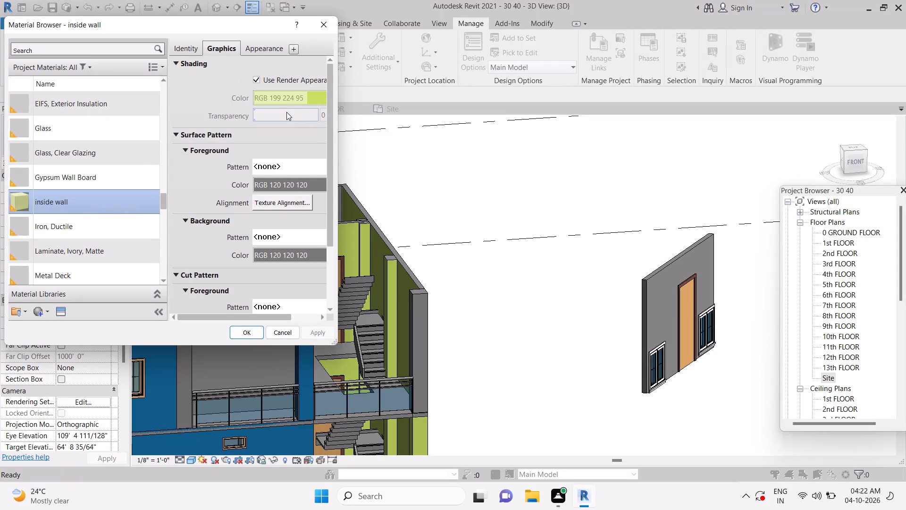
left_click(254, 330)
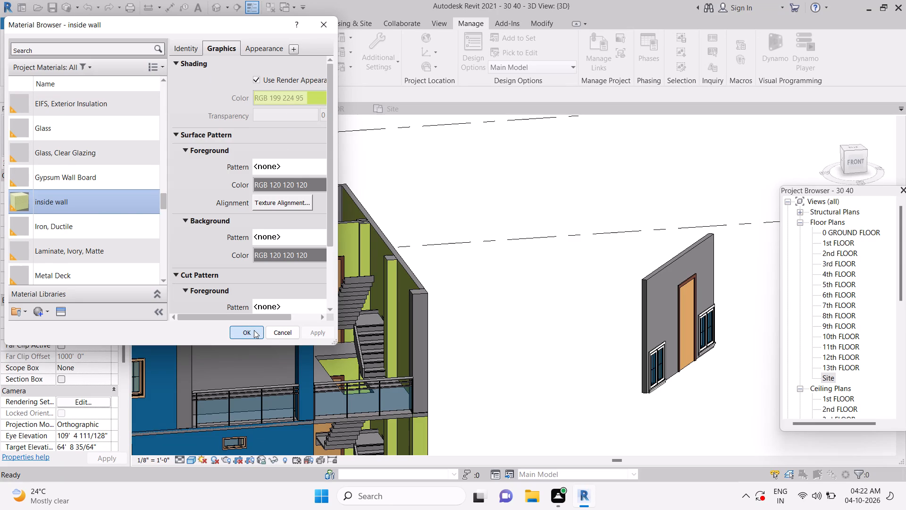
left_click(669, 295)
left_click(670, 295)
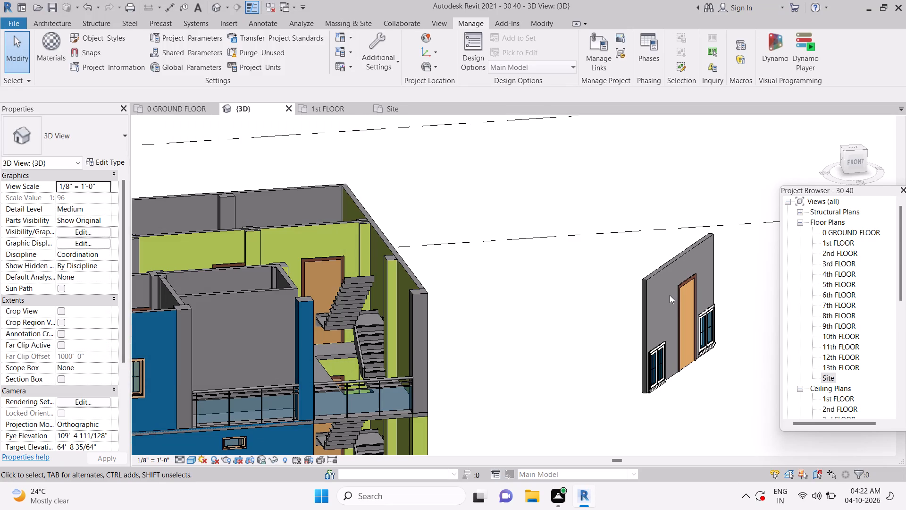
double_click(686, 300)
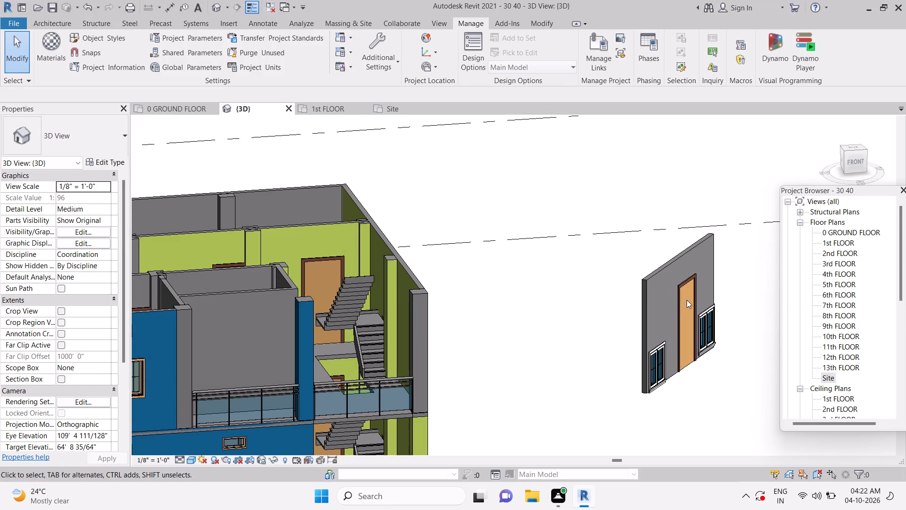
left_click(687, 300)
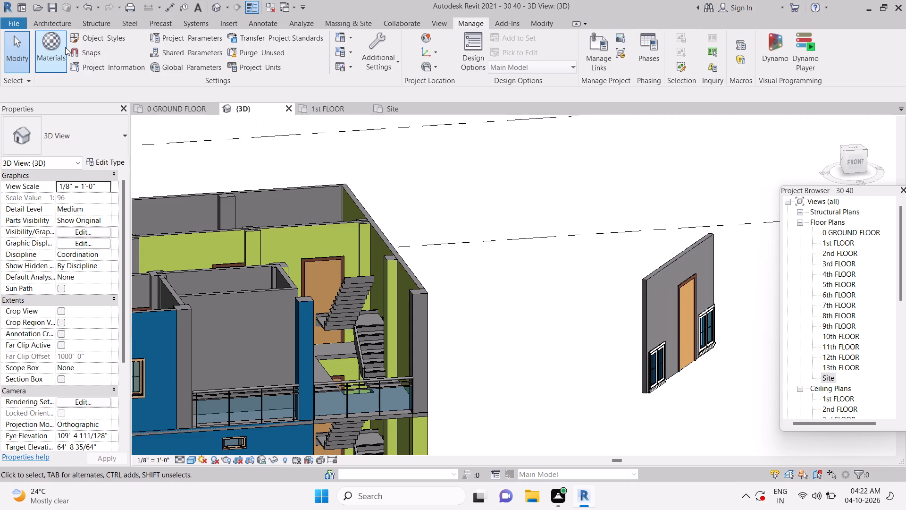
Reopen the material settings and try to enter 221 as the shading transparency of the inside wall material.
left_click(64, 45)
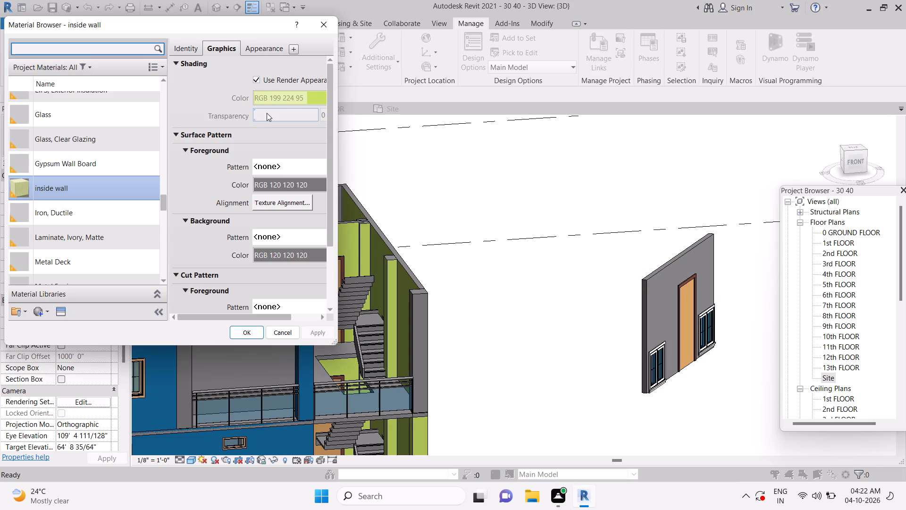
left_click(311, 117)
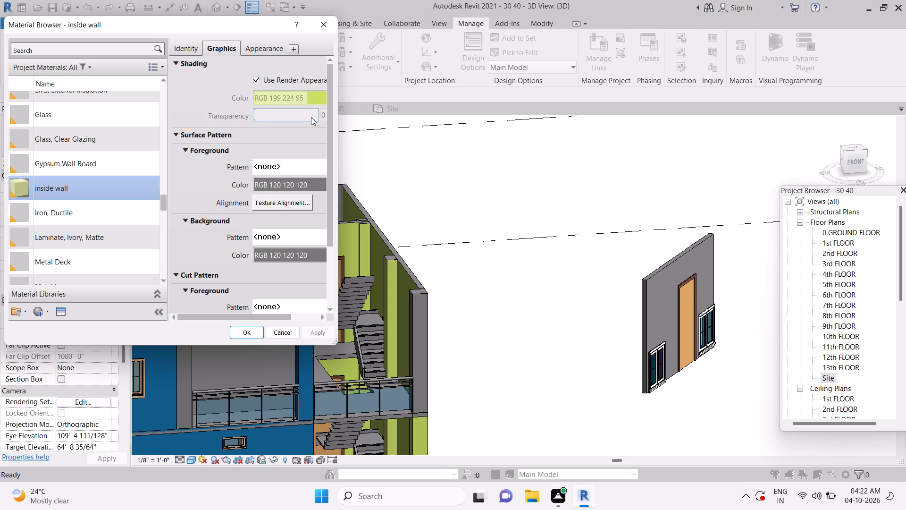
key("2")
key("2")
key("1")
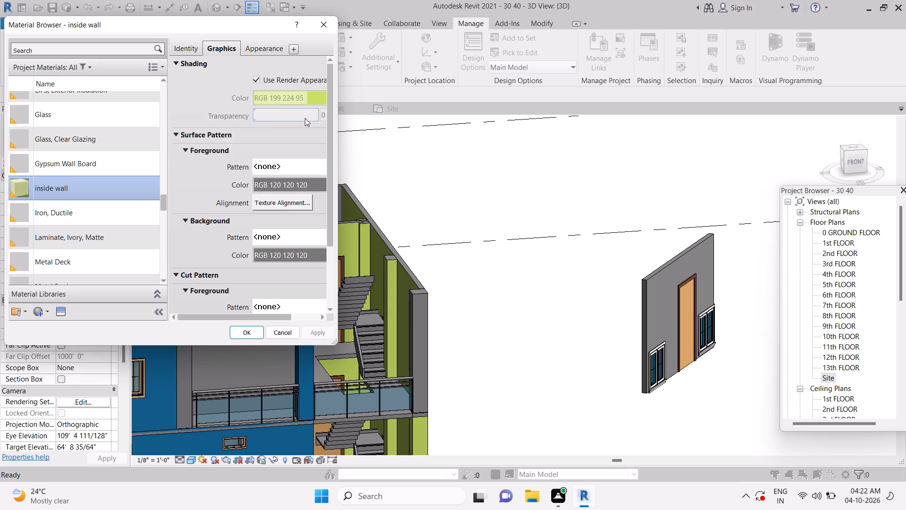
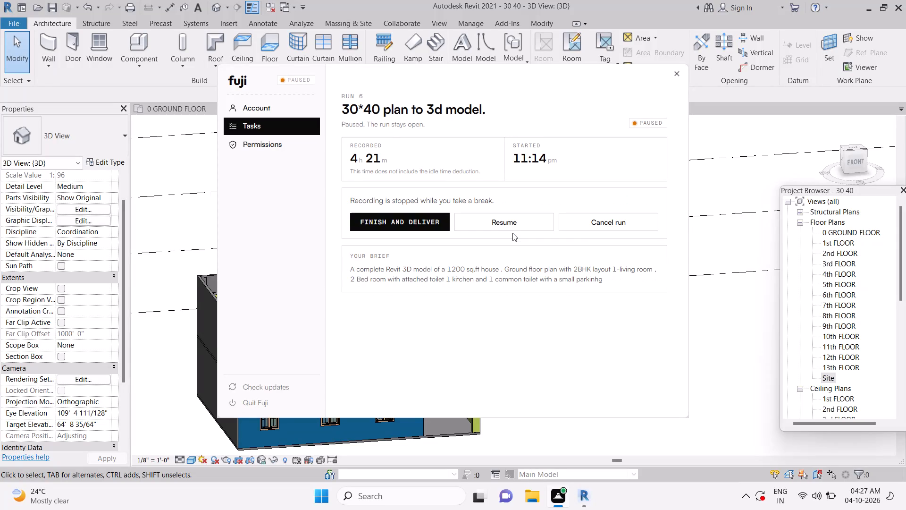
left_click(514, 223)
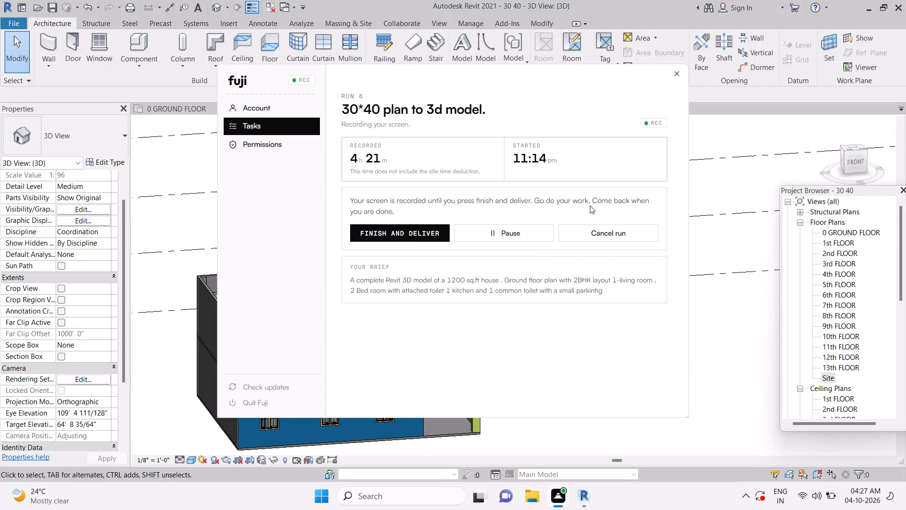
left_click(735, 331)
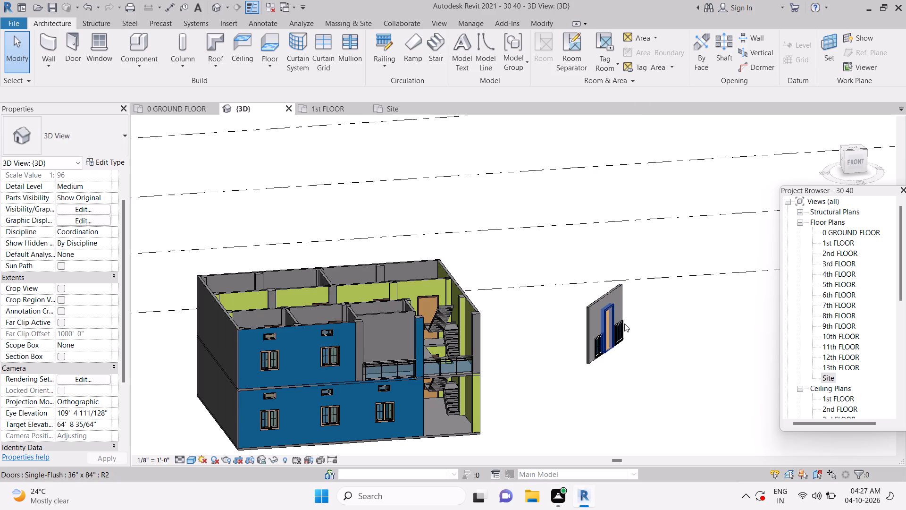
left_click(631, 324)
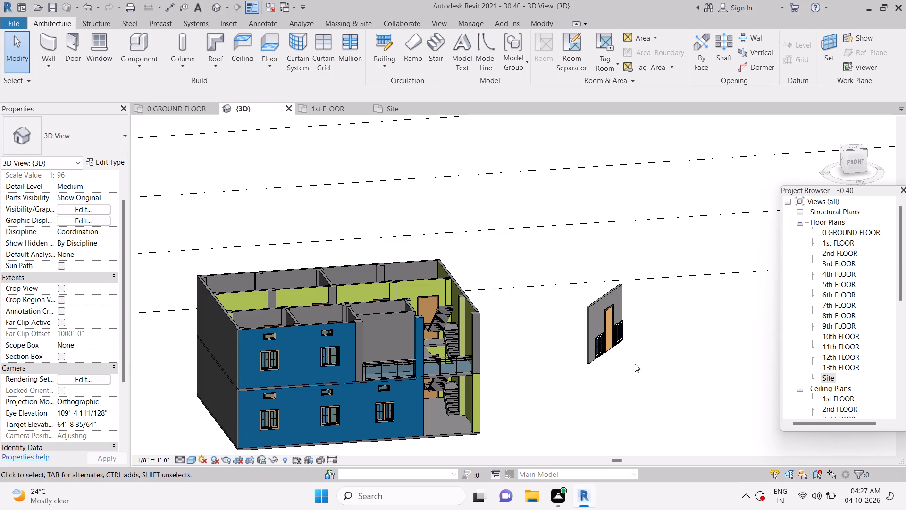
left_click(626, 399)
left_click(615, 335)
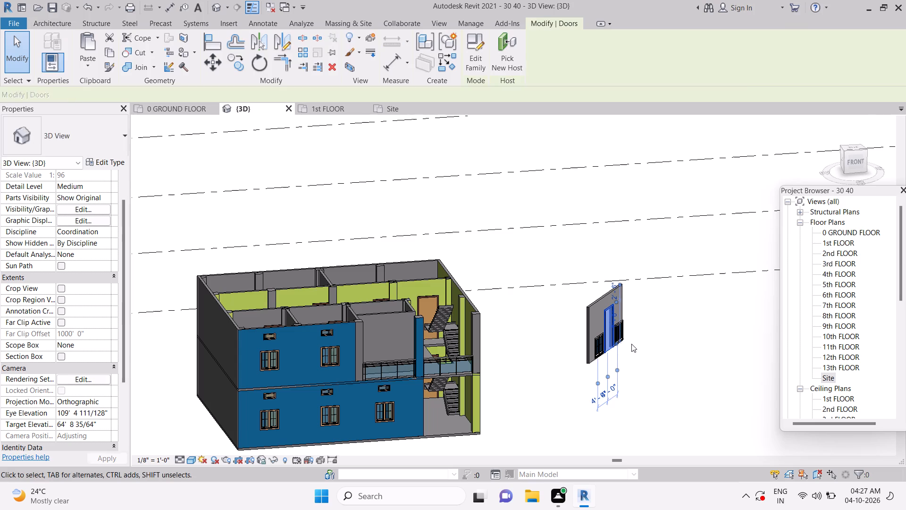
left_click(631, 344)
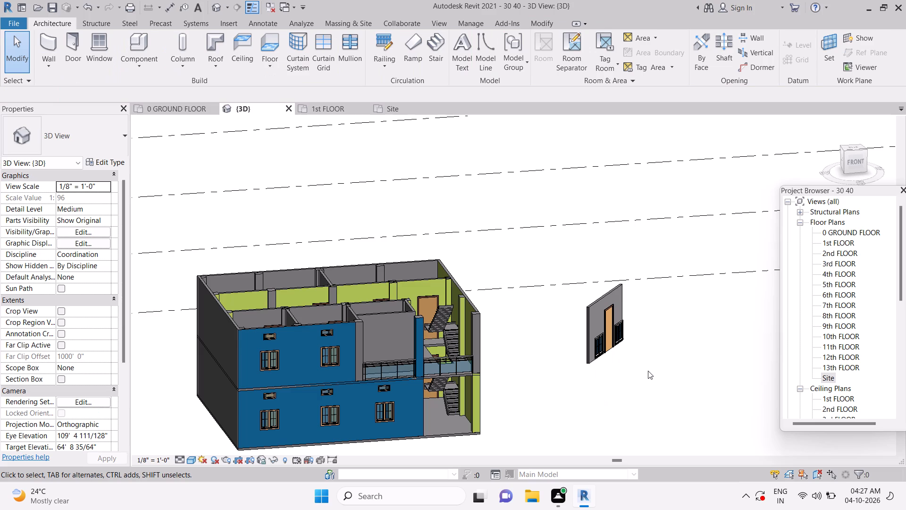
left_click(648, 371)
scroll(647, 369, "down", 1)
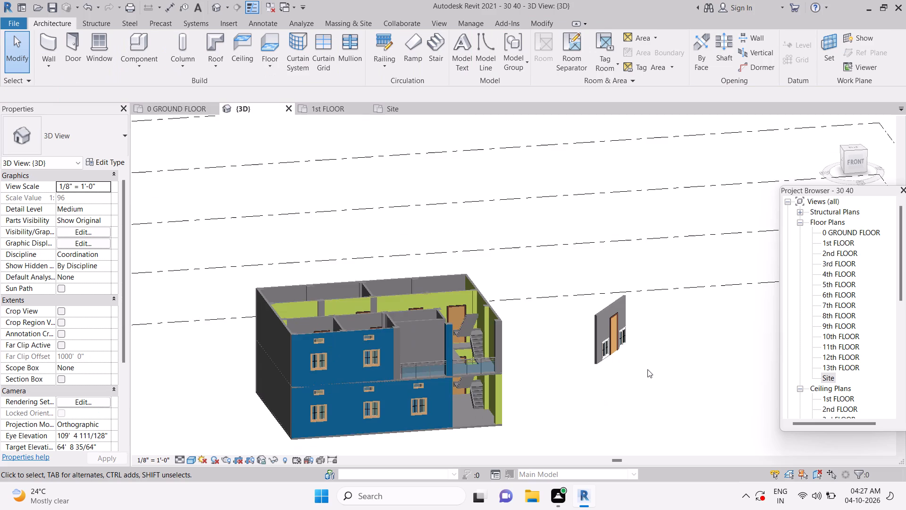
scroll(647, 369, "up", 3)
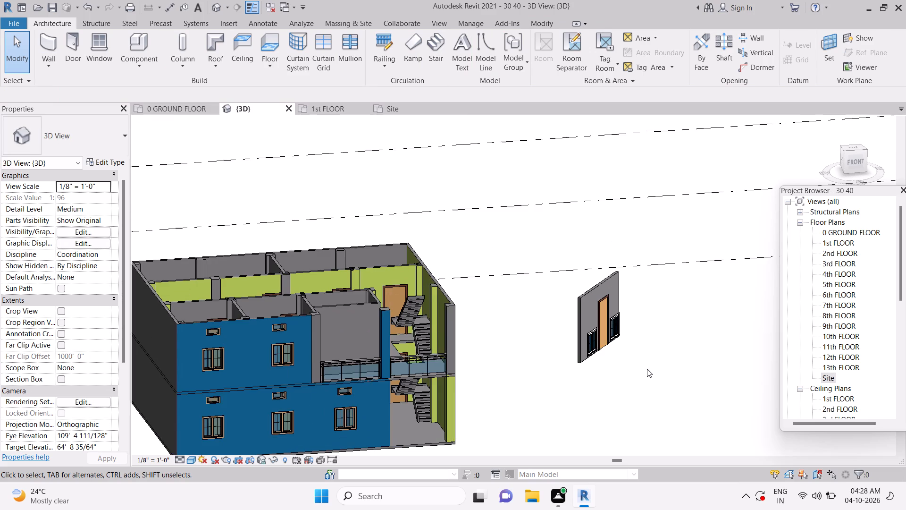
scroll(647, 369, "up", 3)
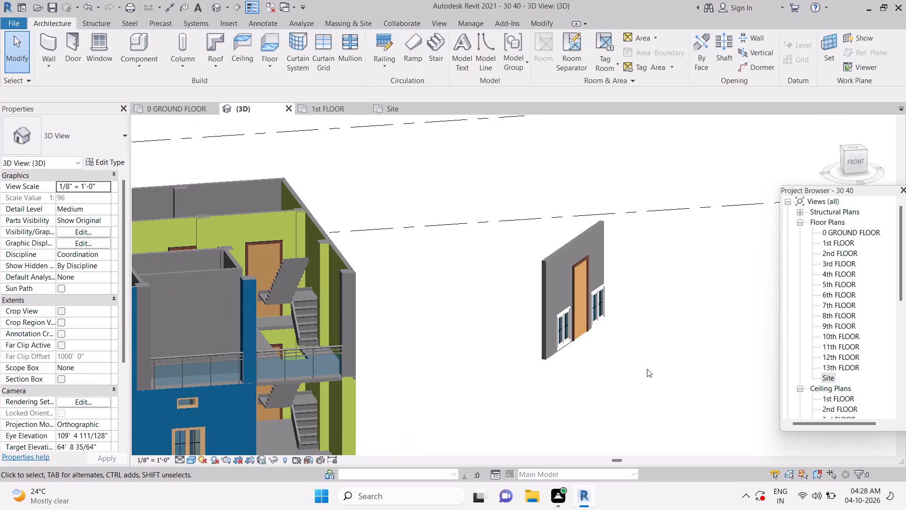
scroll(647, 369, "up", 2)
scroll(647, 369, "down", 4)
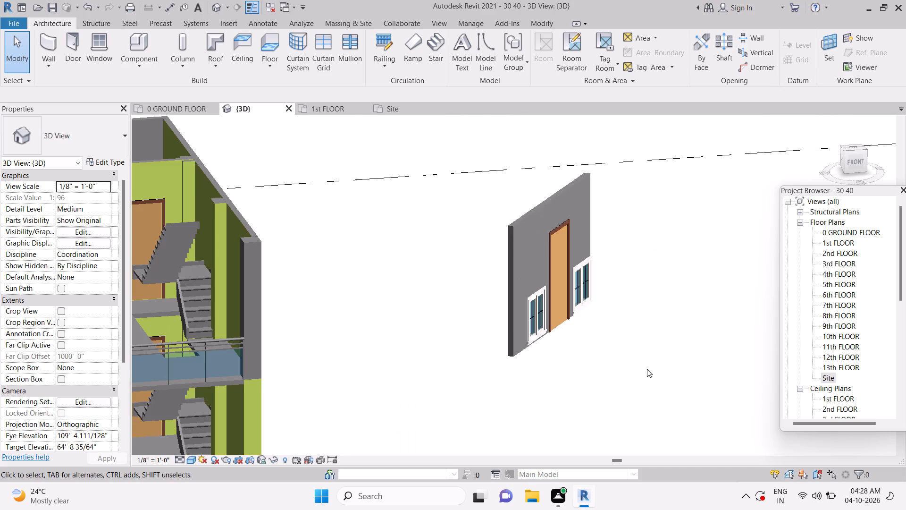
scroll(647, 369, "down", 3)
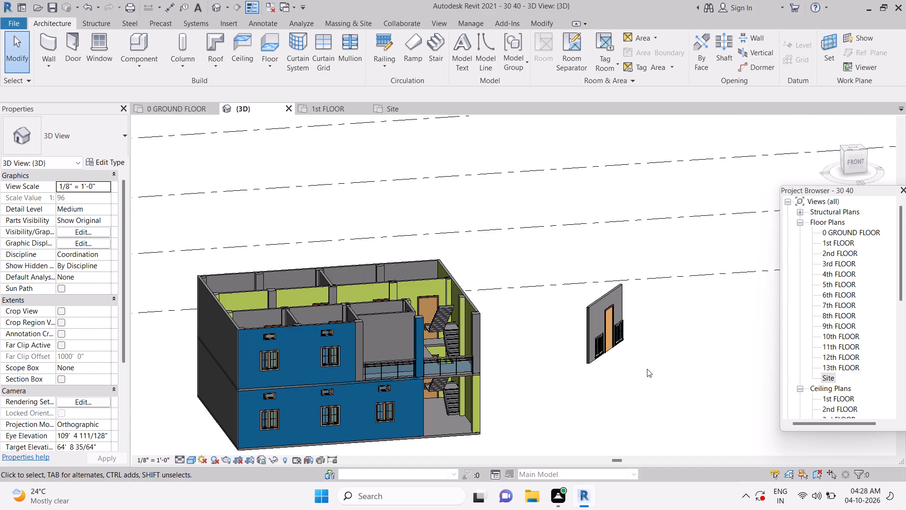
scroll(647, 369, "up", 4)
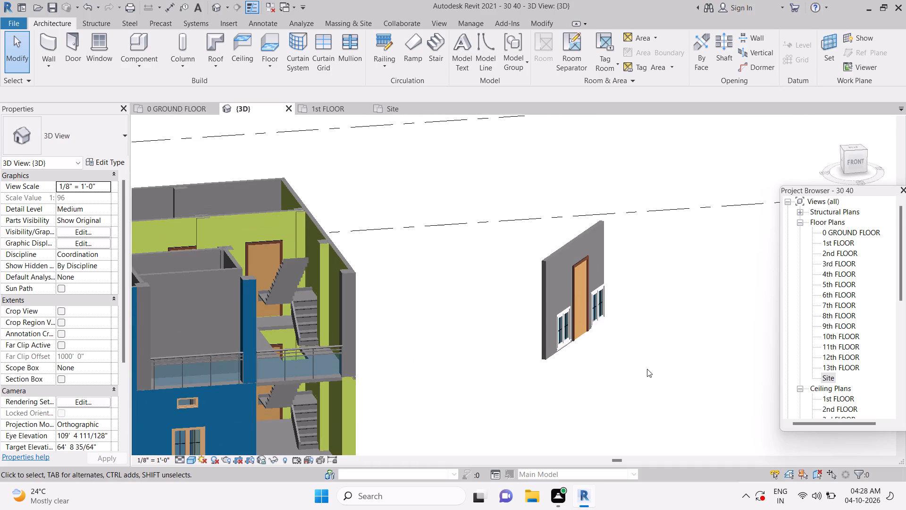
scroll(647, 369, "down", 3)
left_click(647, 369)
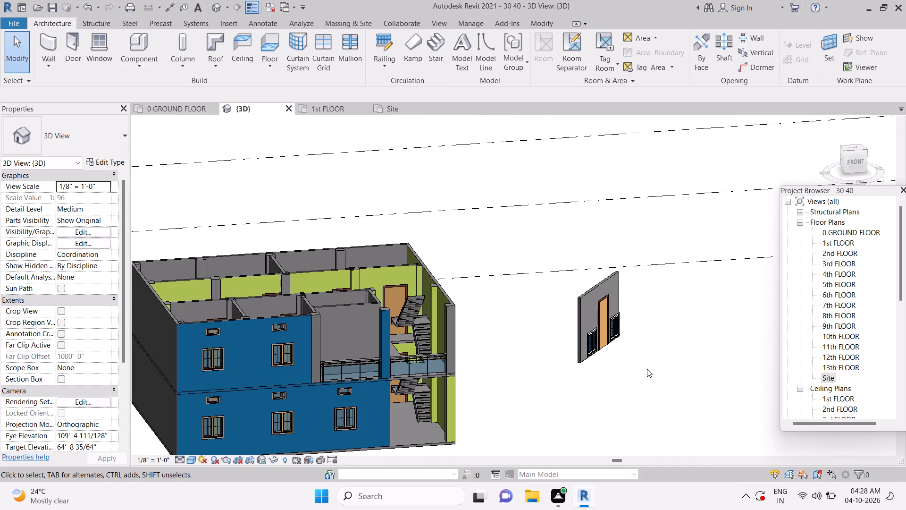
Examine the door and one of the casement windows in the freestanding wall up close.
left_click(603, 342)
scroll(625, 383, "down", 3)
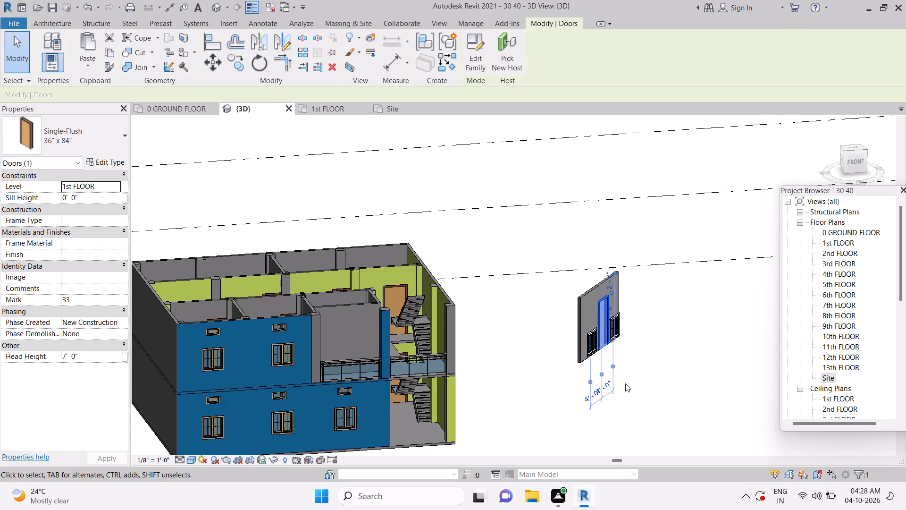
scroll(625, 383, "up", 6)
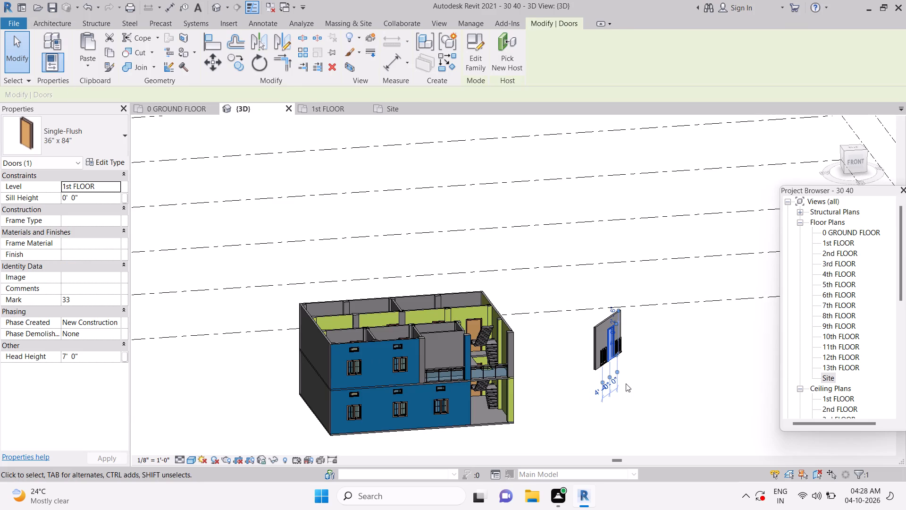
scroll(626, 383, "up", 4)
scroll(626, 383, "down", 1)
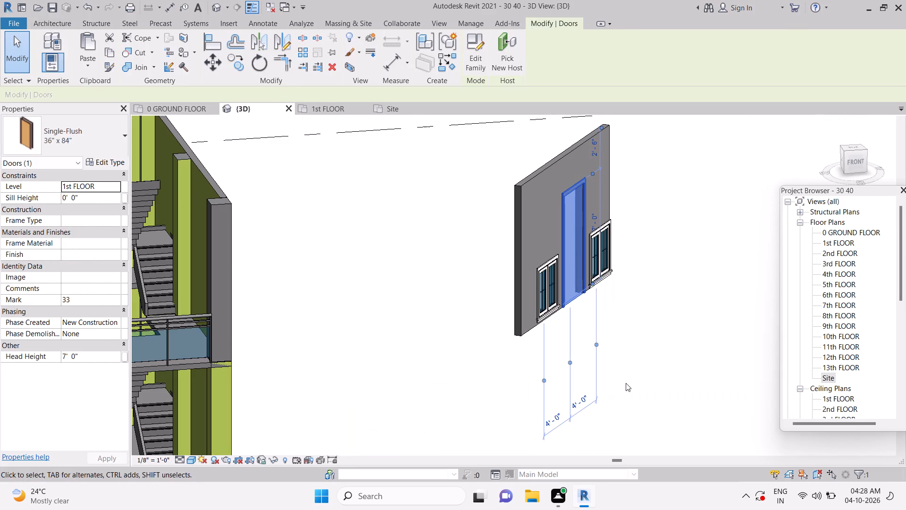
scroll(626, 383, "up", 2)
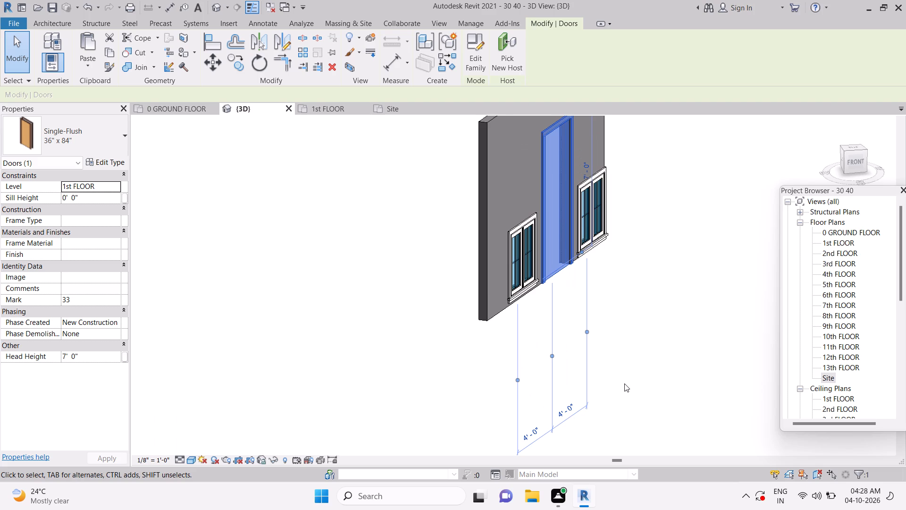
left_click(509, 263)
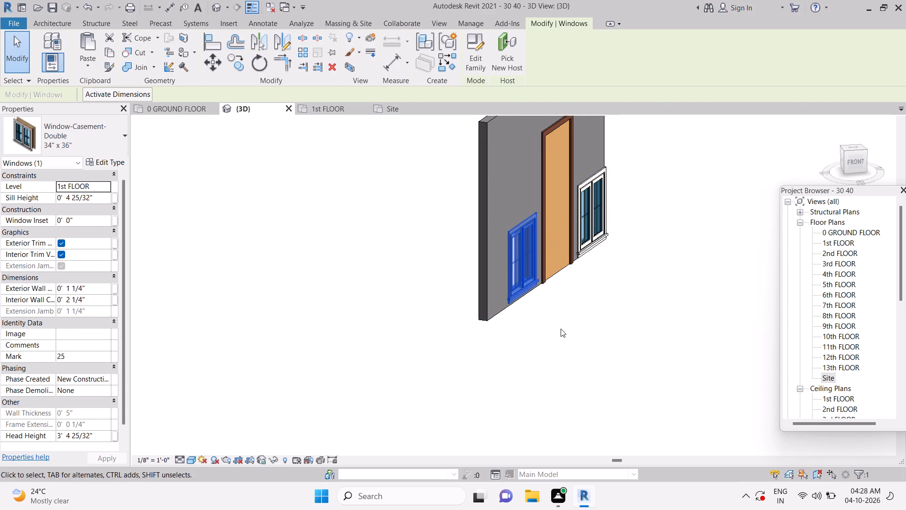
scroll(561, 329, "down", 3)
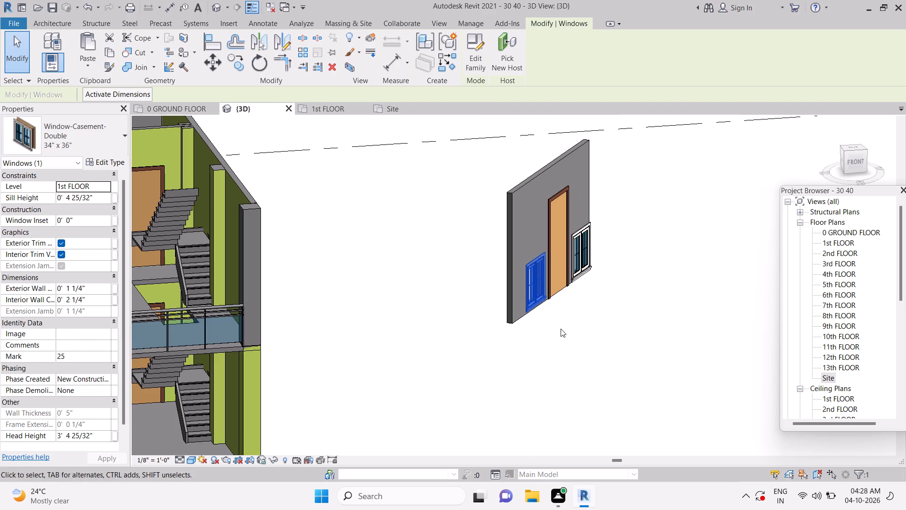
Move the freestanding wall with its door and two casement windows forward, to about 16'-0" from the house.
left_click(550, 340)
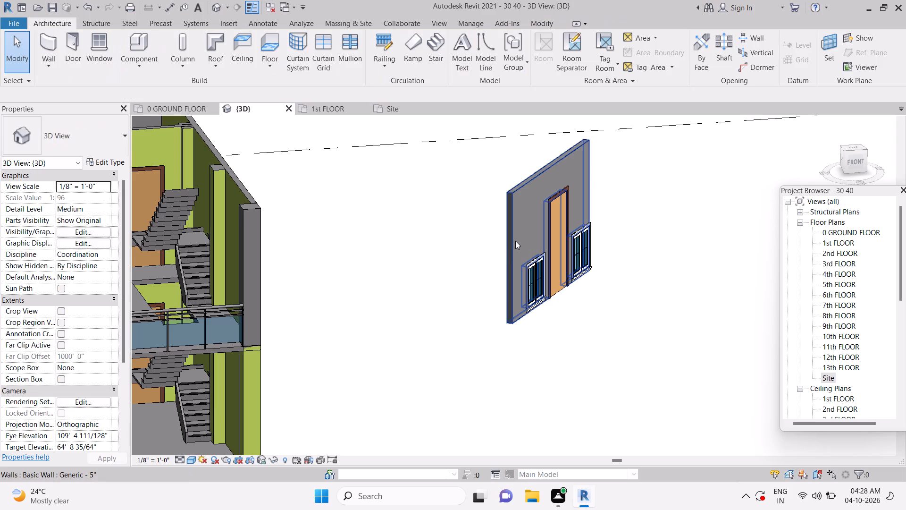
left_click_drag(515, 241, 529, 306)
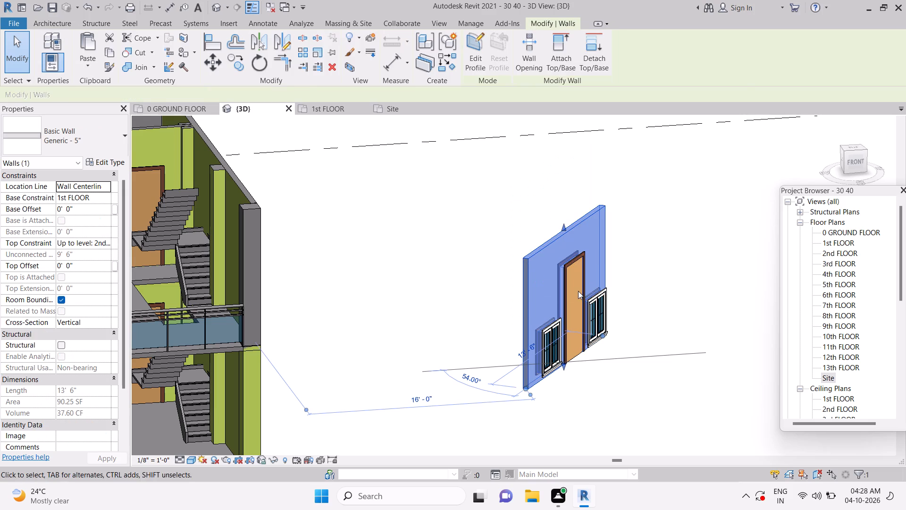
left_click(650, 297)
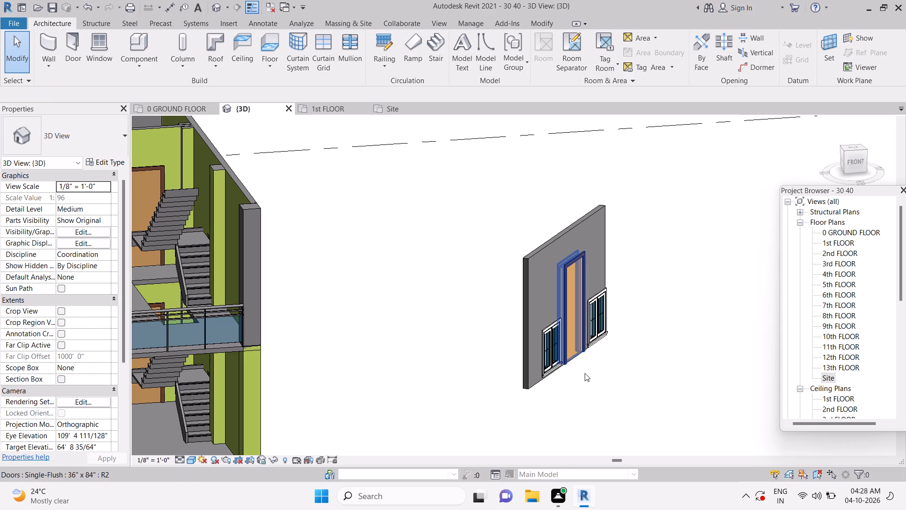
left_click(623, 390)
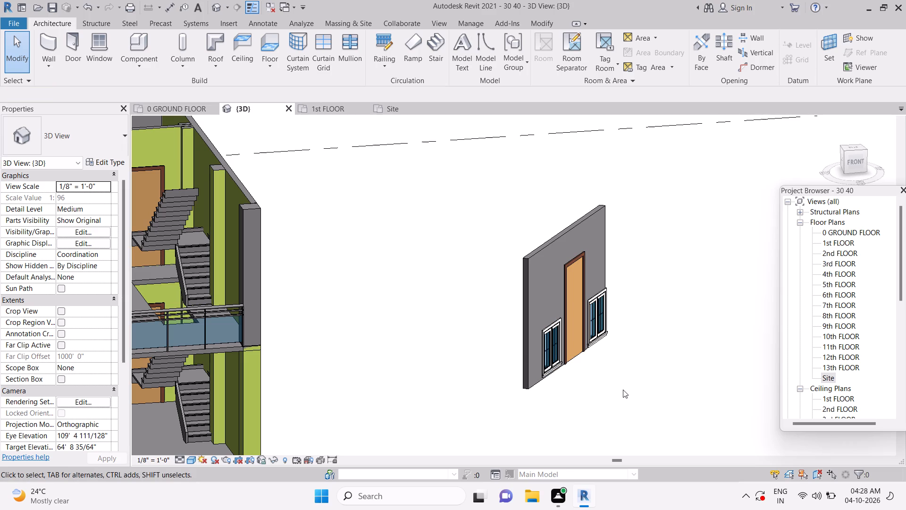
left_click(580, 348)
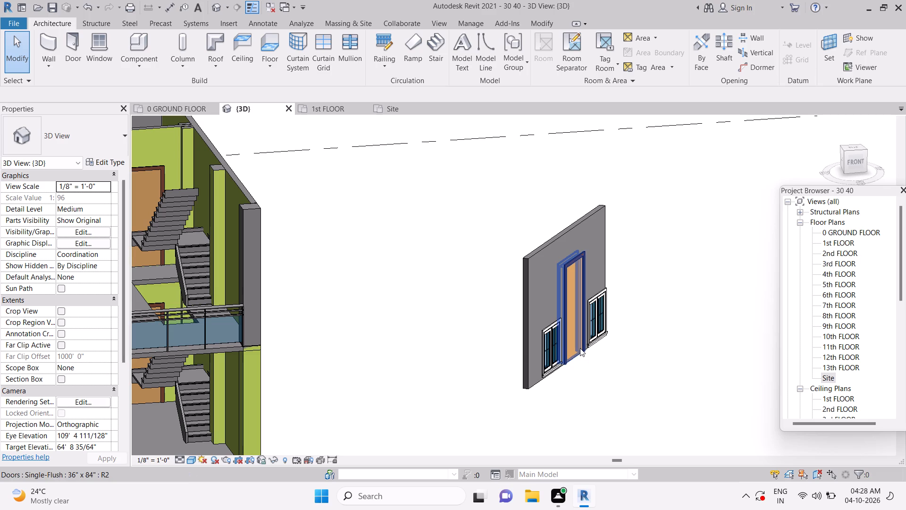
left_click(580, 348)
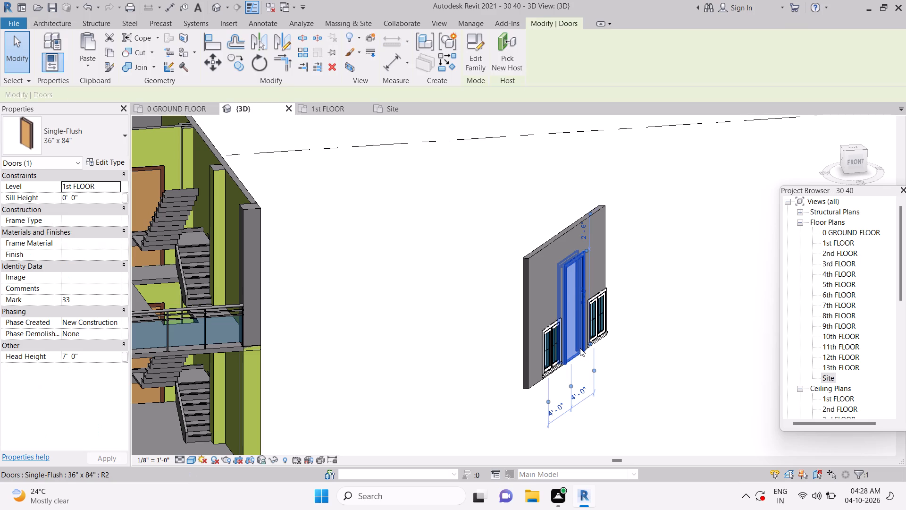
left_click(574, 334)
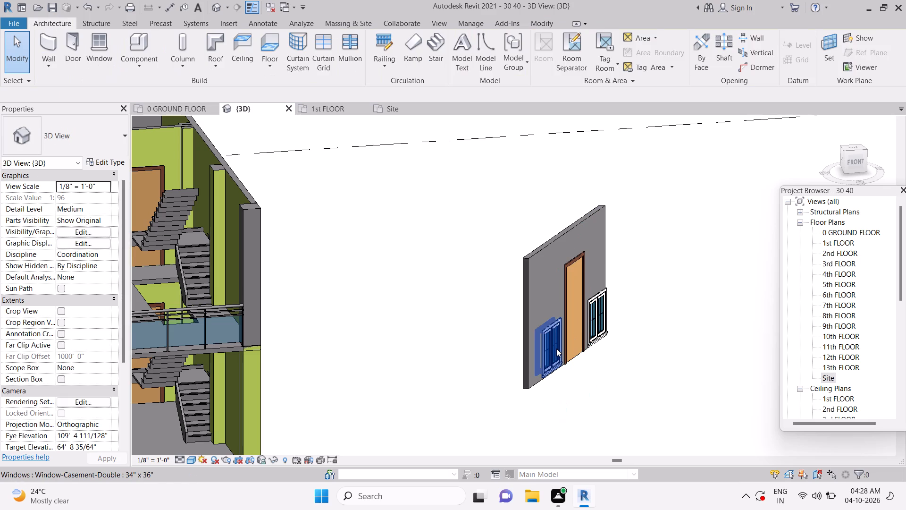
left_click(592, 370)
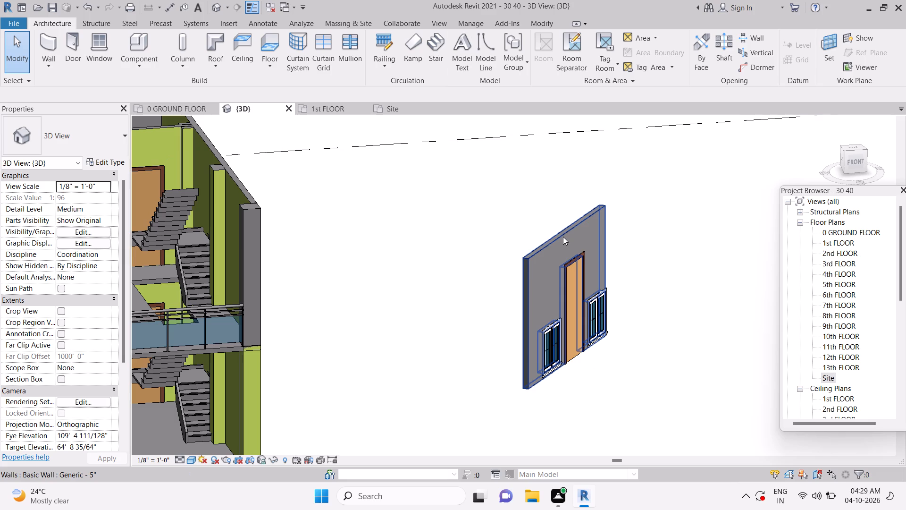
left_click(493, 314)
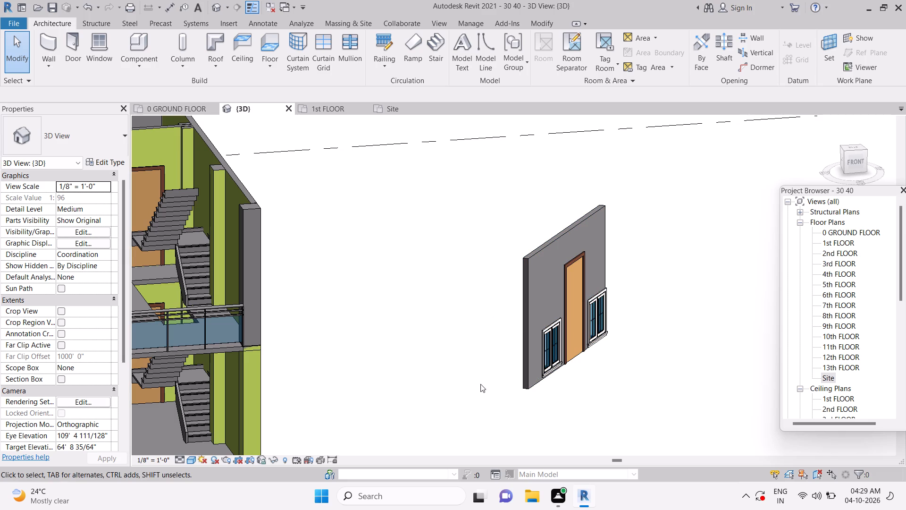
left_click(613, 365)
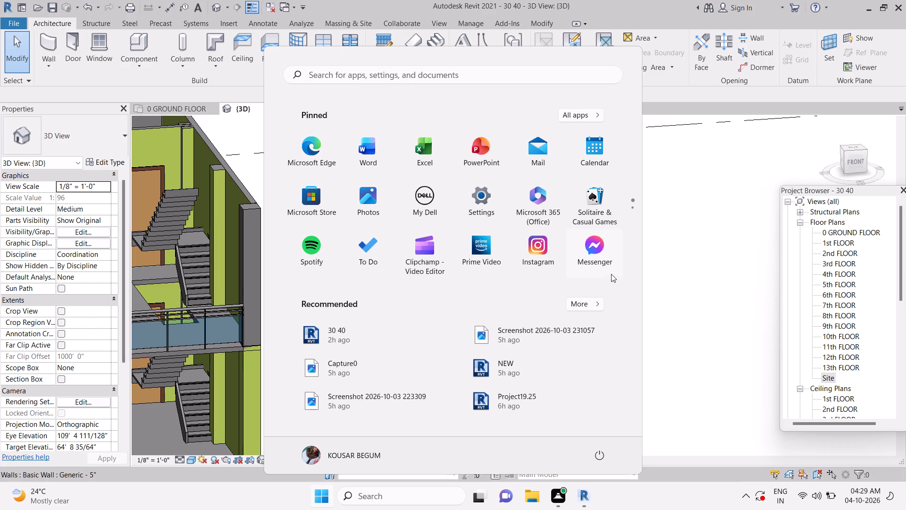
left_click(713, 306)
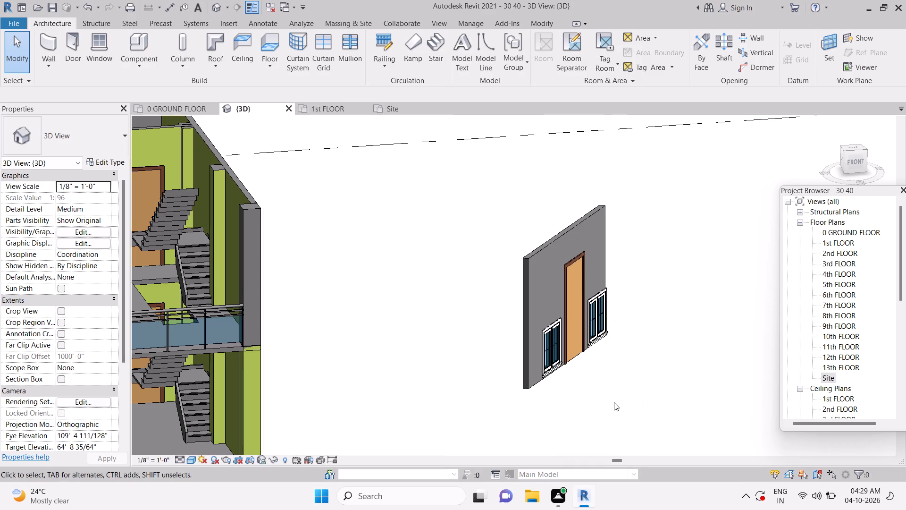
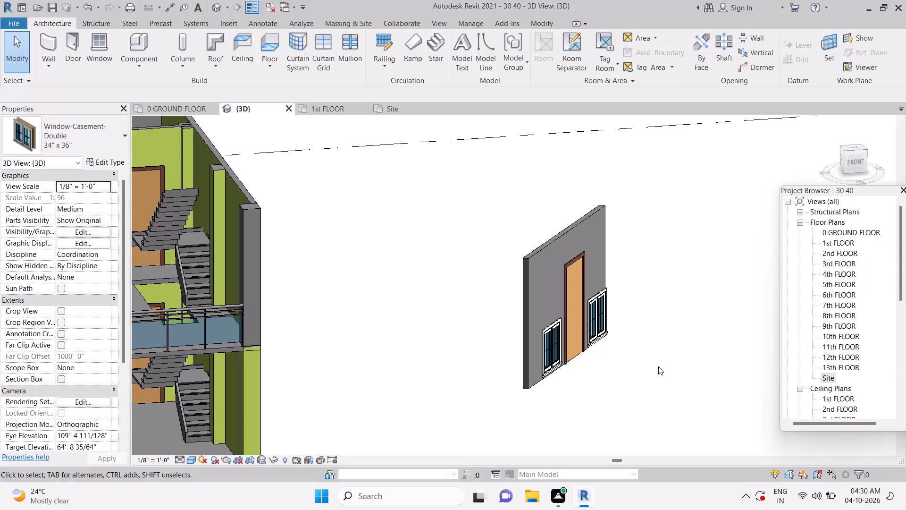
Examine the house and the freestanding wall from the front in the 3D view, against the floor level lines.
left_click(270, 111)
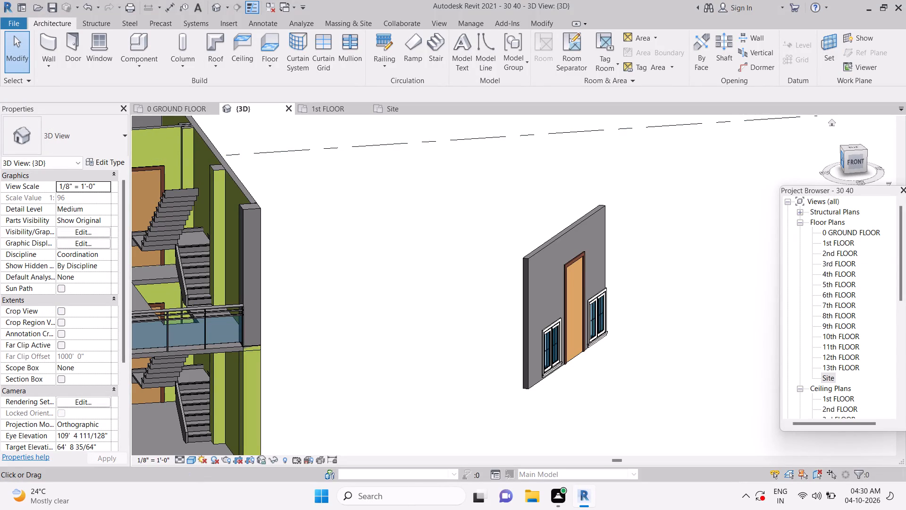
left_click(854, 161)
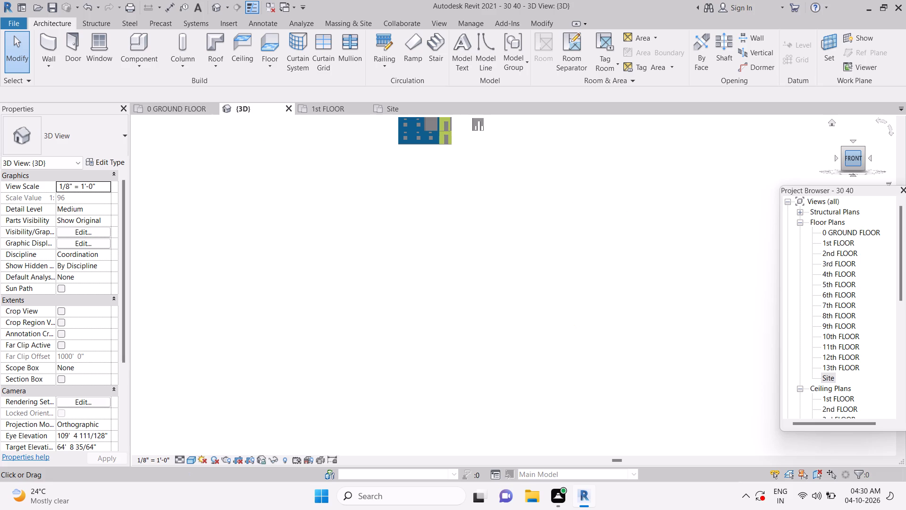
middle_click(696, 323)
scroll(696, 324, "down", 4)
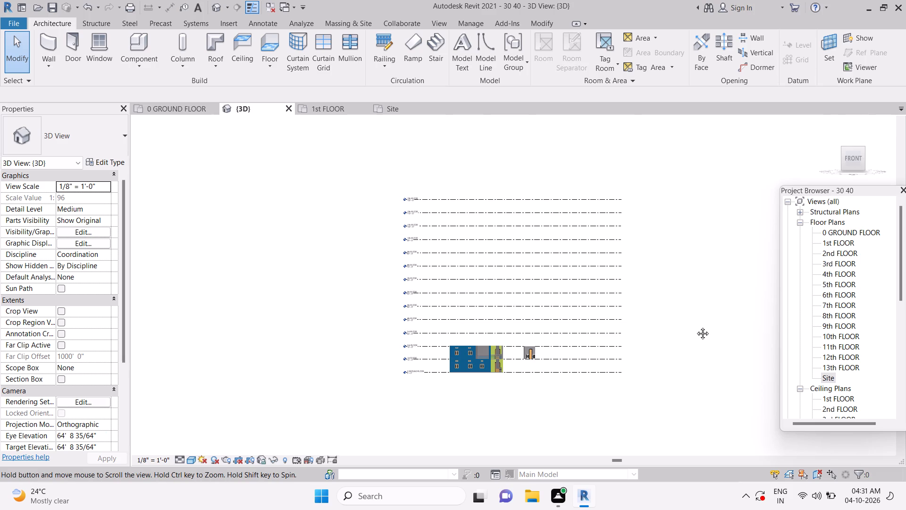
scroll(696, 326, "down", 1)
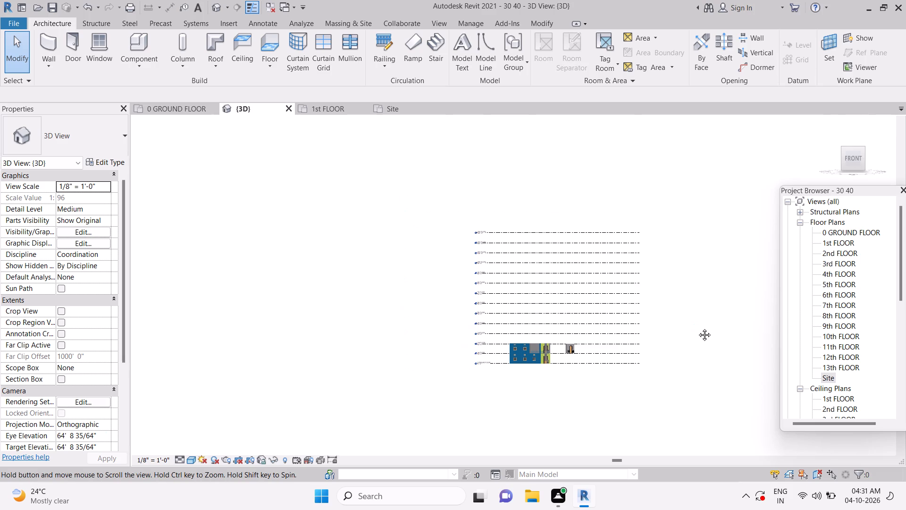
scroll(697, 328, "down", 5)
scroll(697, 327, "up", 5)
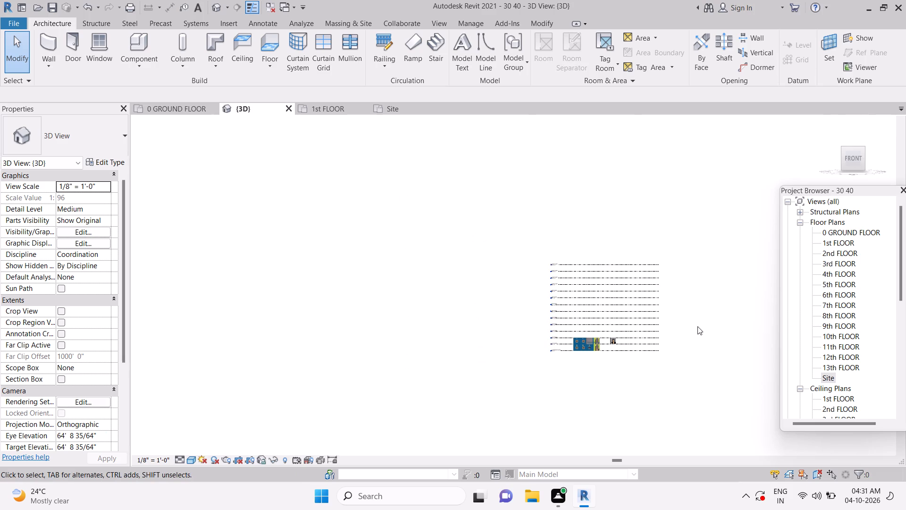
scroll(698, 320, "up", 13)
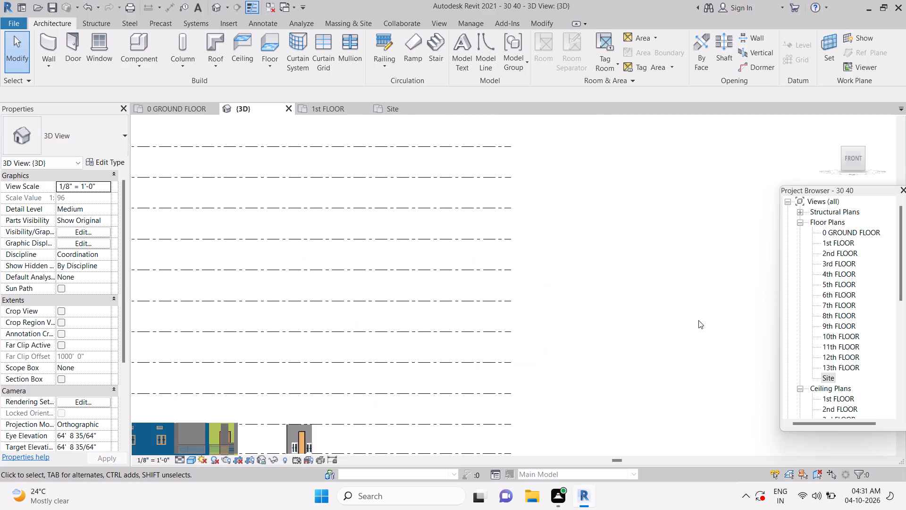
scroll(698, 320, "up", 1)
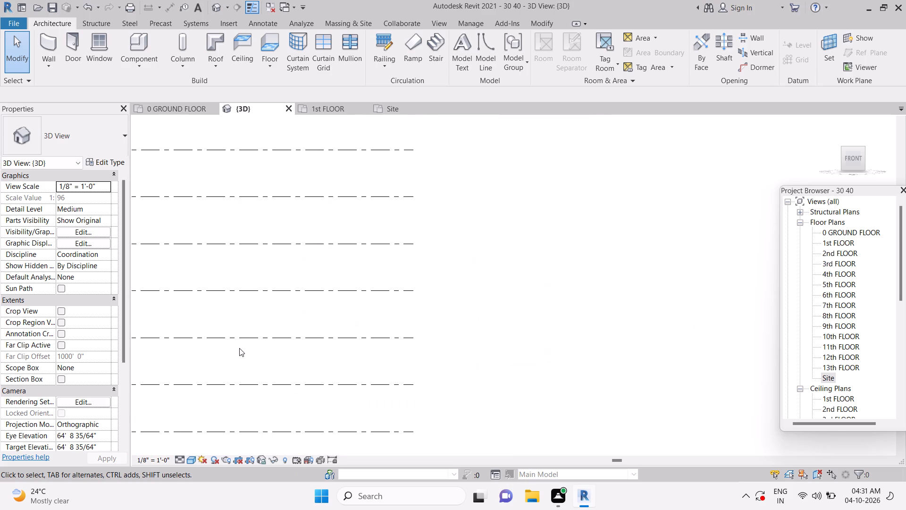
scroll(239, 348, "up", 1)
middle_click_drag(239, 348, 495, 306)
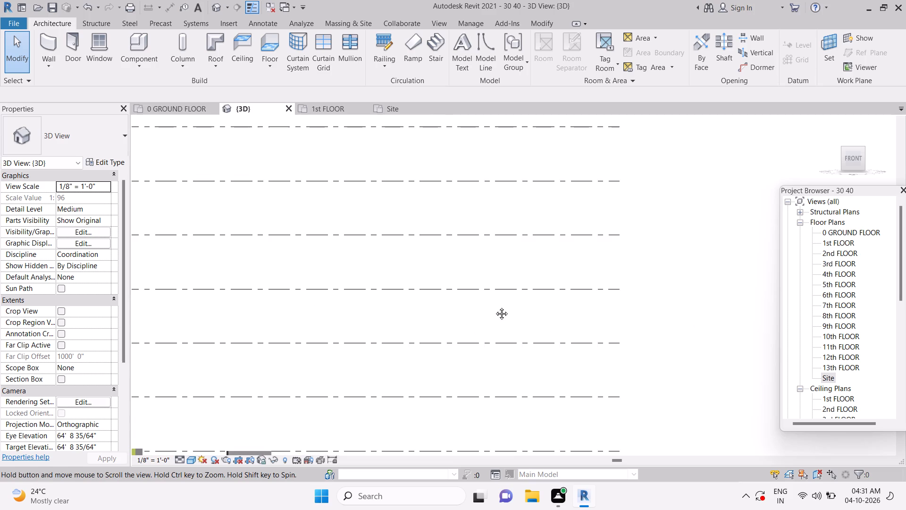
middle_click_drag(495, 306, 771, 136)
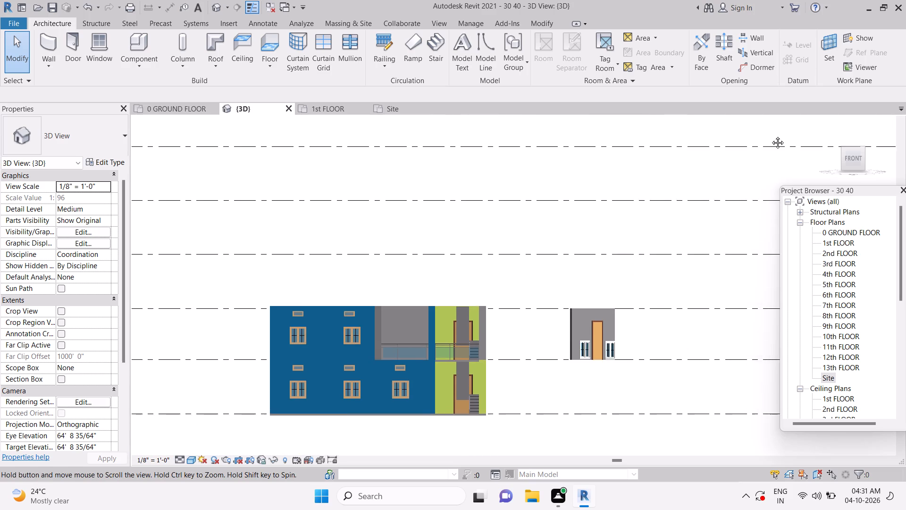
middle_click_drag(771, 136, 771, 133)
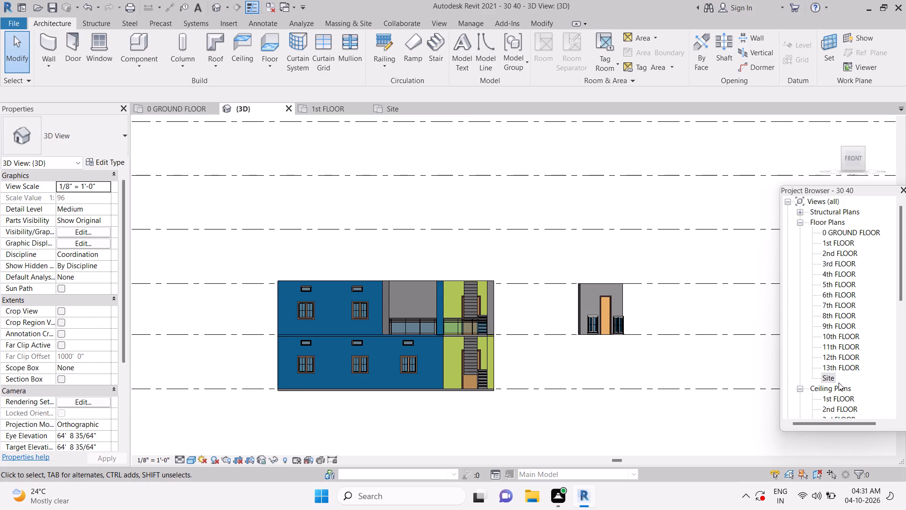
Collapse the Ceiling Plans branch of the Project Browser and bring the building elevations into reach.
scroll(830, 394, "down", 8)
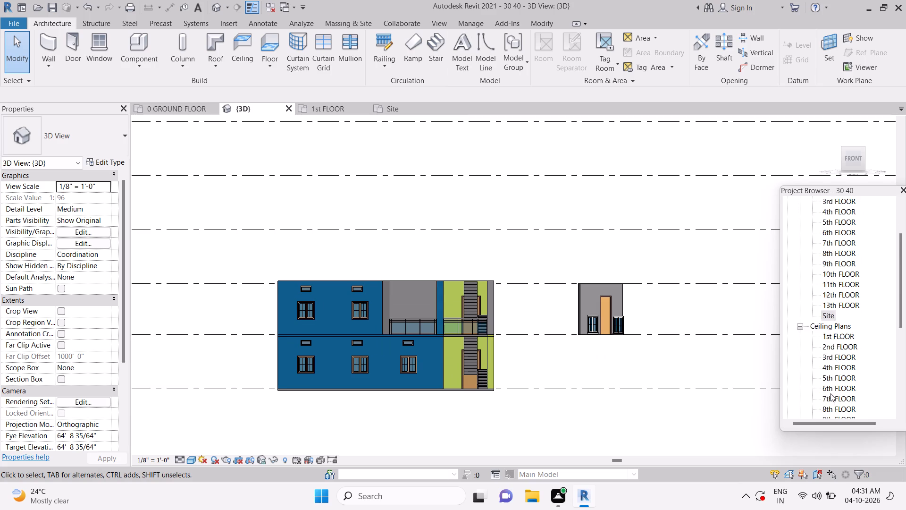
scroll(830, 393, "down", 10)
scroll(833, 388, "up", 3)
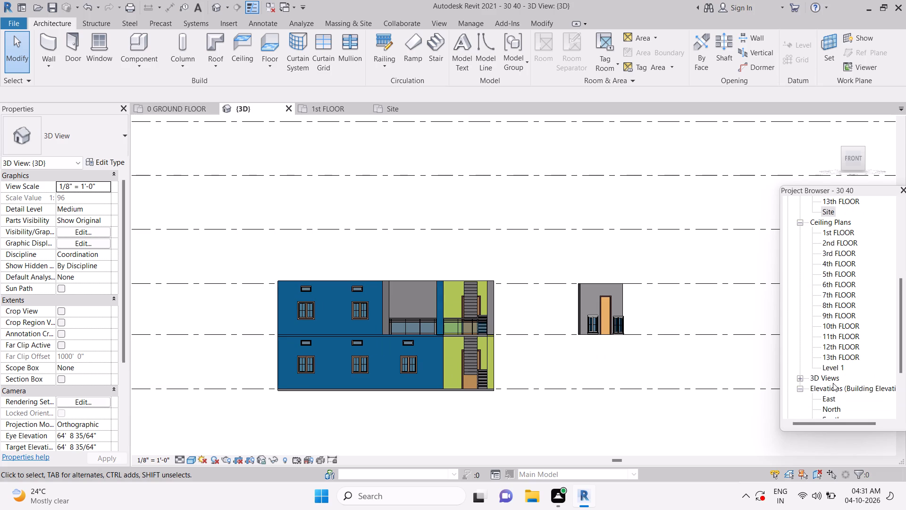
scroll(833, 383, "up", 2)
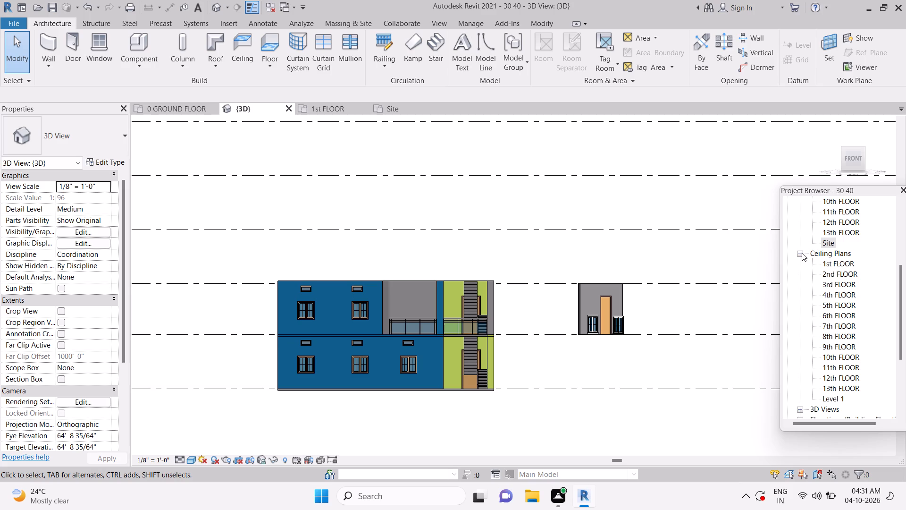
left_click(802, 252)
scroll(815, 278, "down", 2)
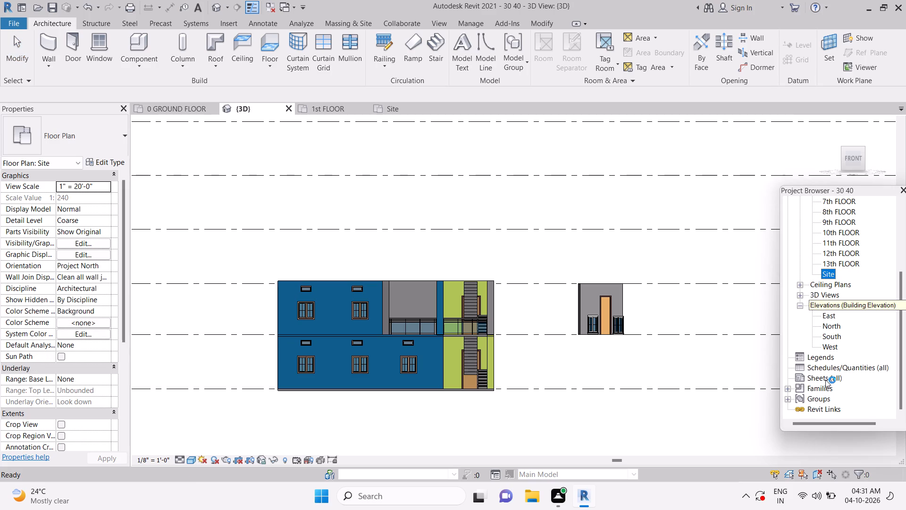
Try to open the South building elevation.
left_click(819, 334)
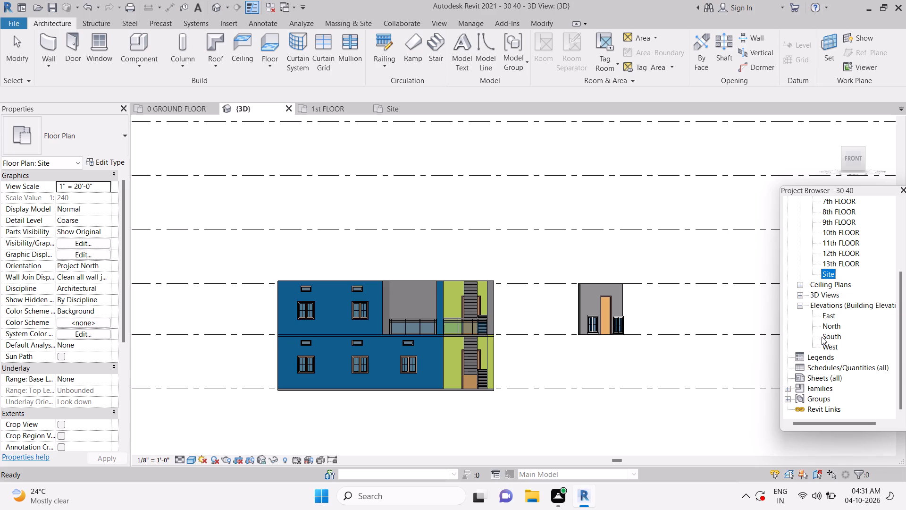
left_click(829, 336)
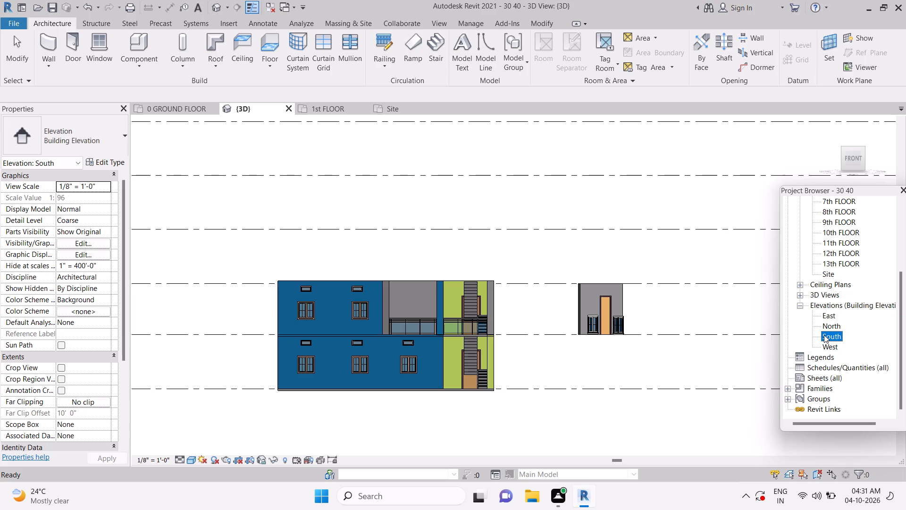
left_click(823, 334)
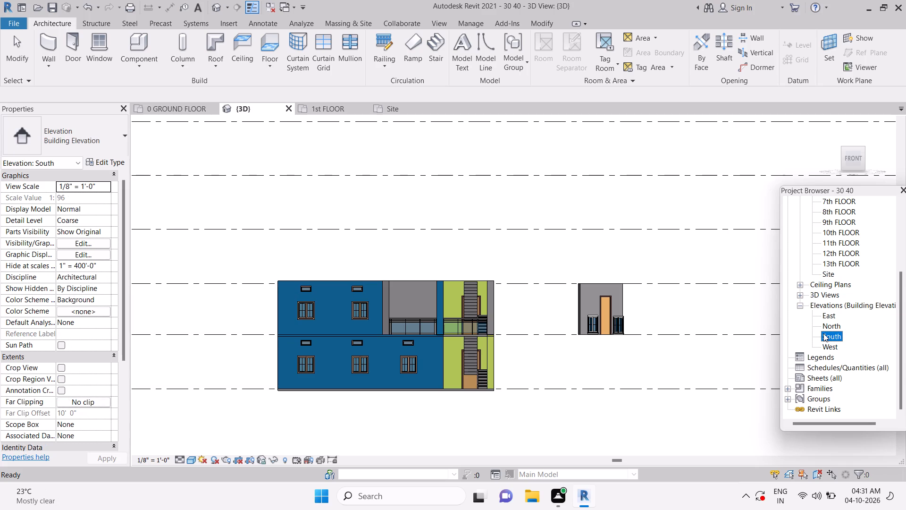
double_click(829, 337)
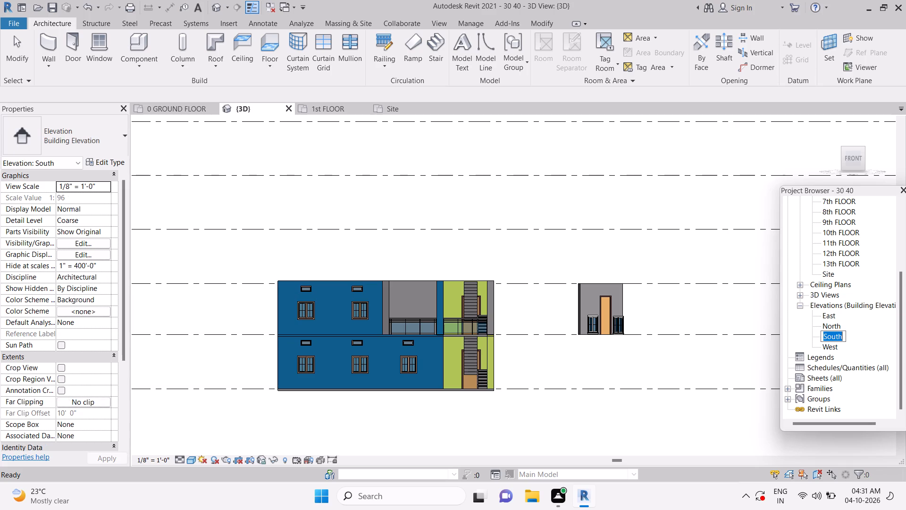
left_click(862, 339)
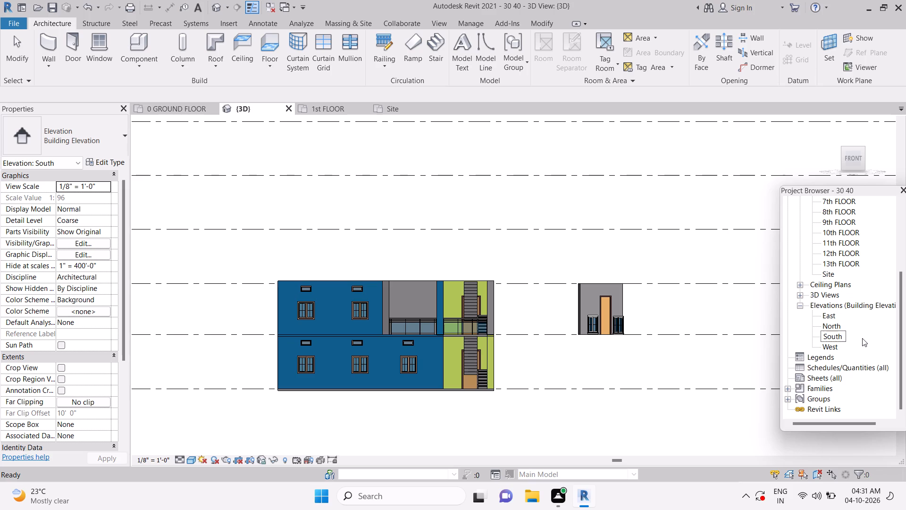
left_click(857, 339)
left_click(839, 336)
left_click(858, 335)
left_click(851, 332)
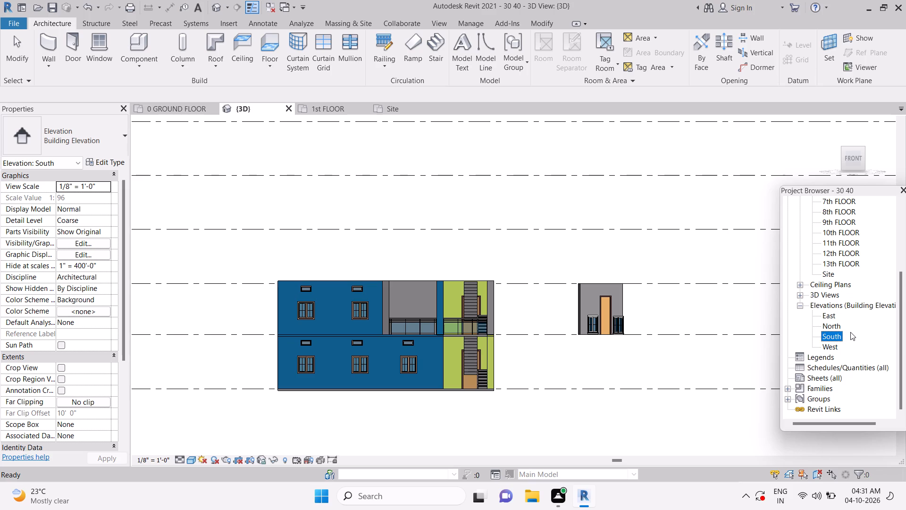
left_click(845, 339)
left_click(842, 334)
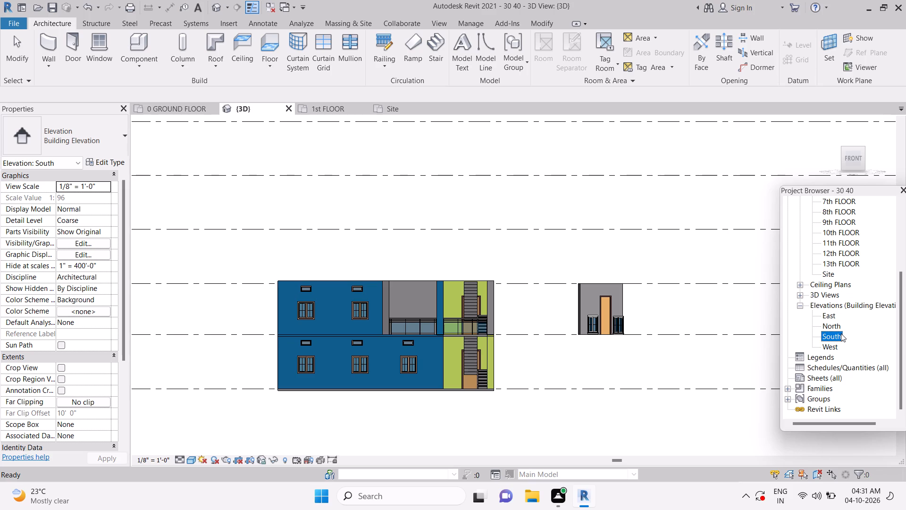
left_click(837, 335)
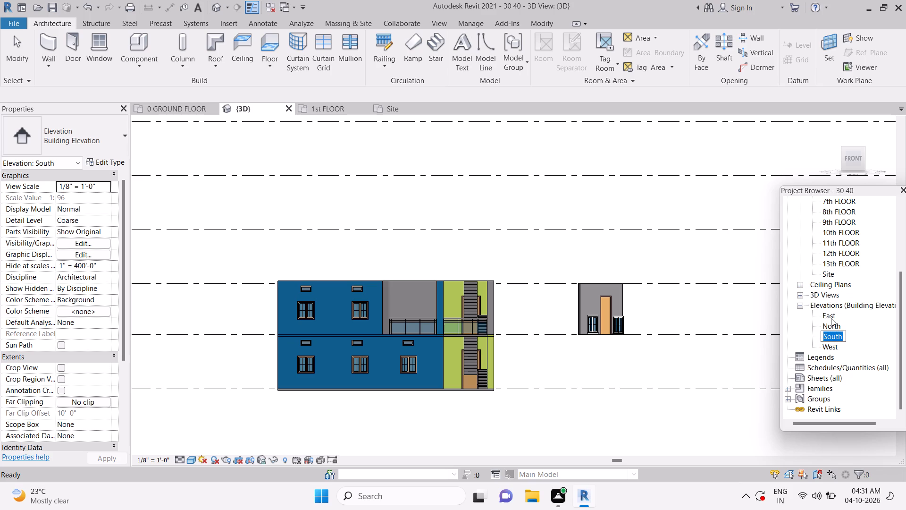
Open the East building elevation.
left_click(831, 318)
left_click(831, 319)
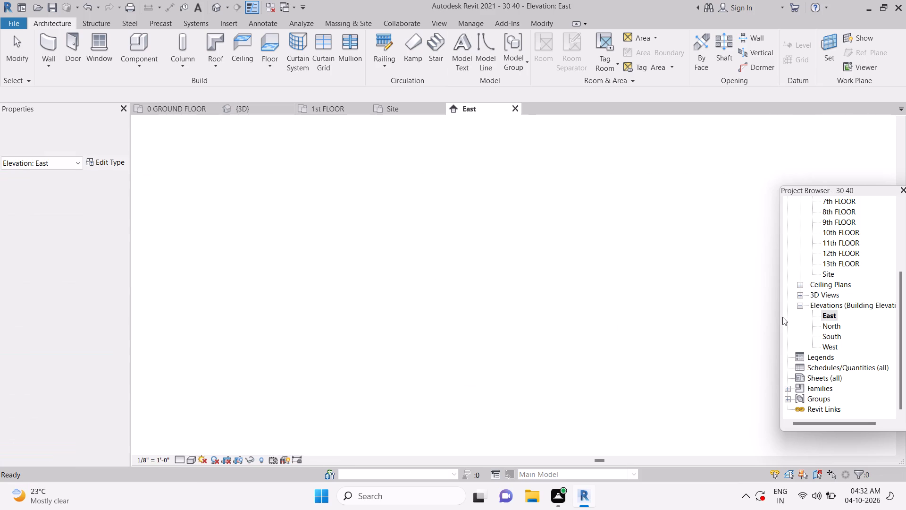
Save the project.
key("ctrl+s")
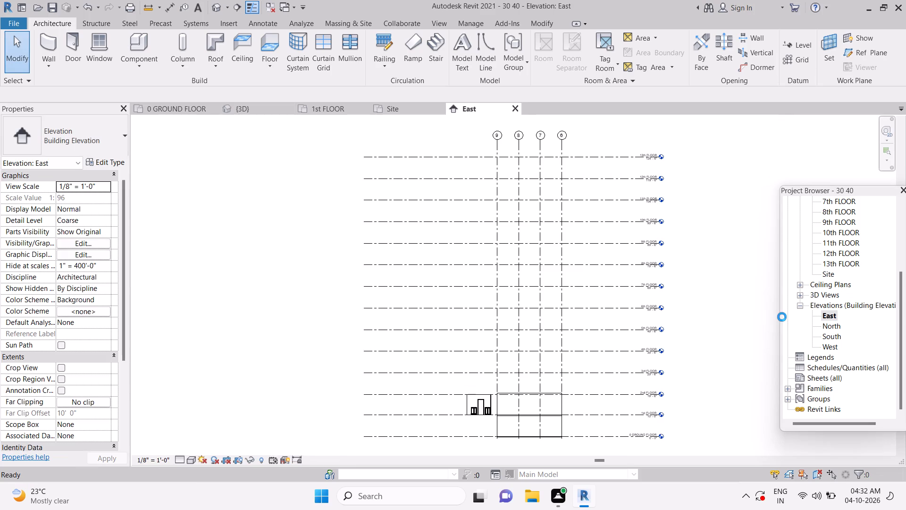
Display the East elevation in the Shaded visual style.
scroll(777, 324, "up", 9, "ctrl")
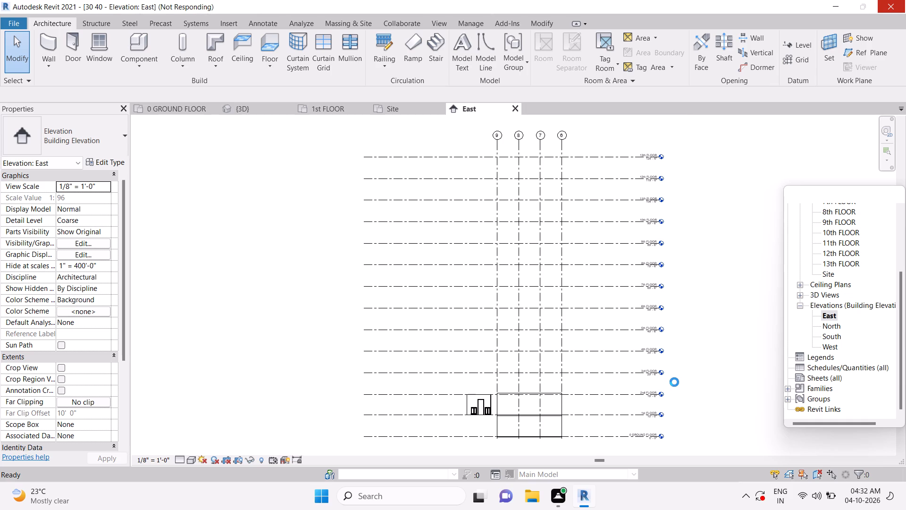
scroll(668, 382, "down", 2, "ctrl")
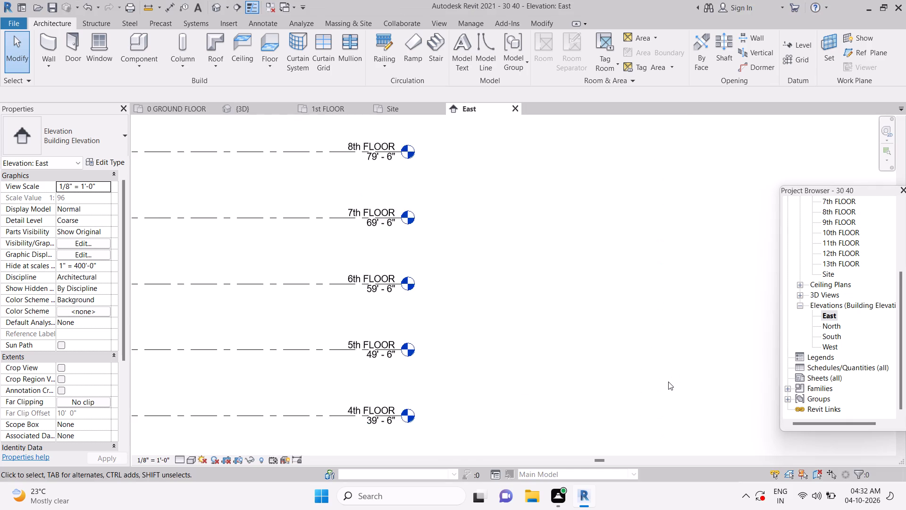
scroll(668, 382, "down", 9, "ctrl")
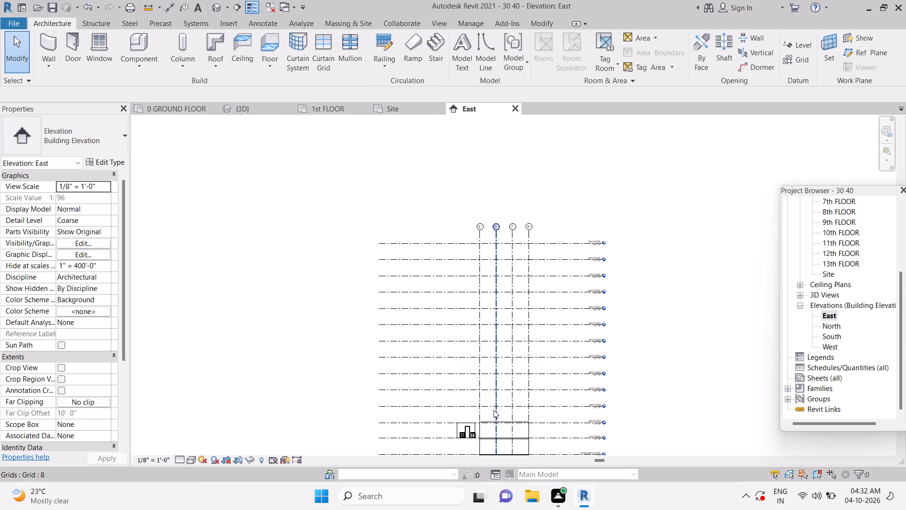
scroll(495, 407, "up", 1, "ctrl")
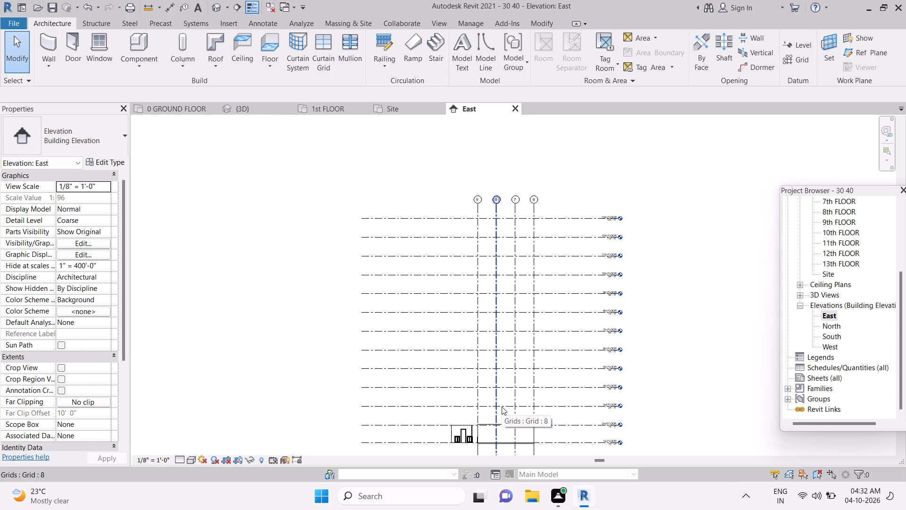
key("ctrl+s")
key("d")
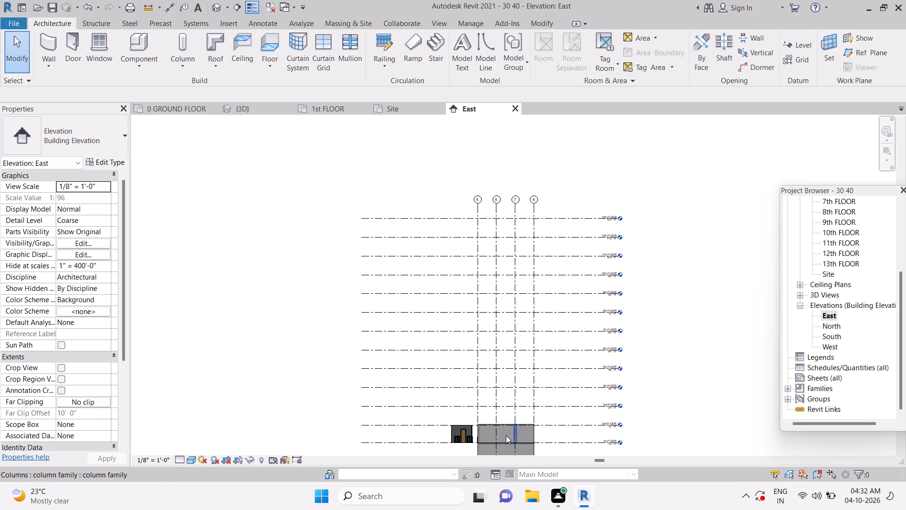
Copy the 1st FLOOR slab in the East elevation and paste it aligned to the 2nd FLOOR level.
middle_click_drag(550, 315, 568, 229, "ctrl")
scroll(524, 360, "up", 9, "ctrl")
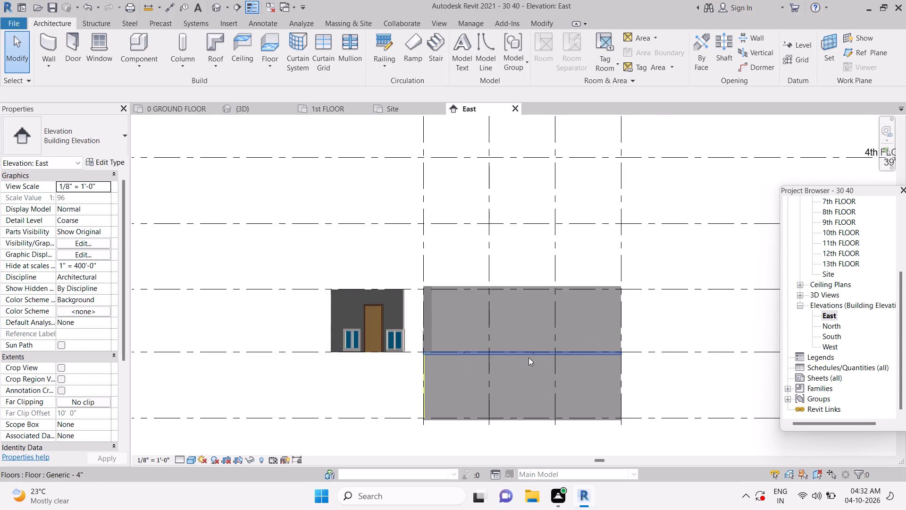
scroll(553, 355, "down", 1, "ctrl")
scroll(606, 349, "down", 3, "ctrl")
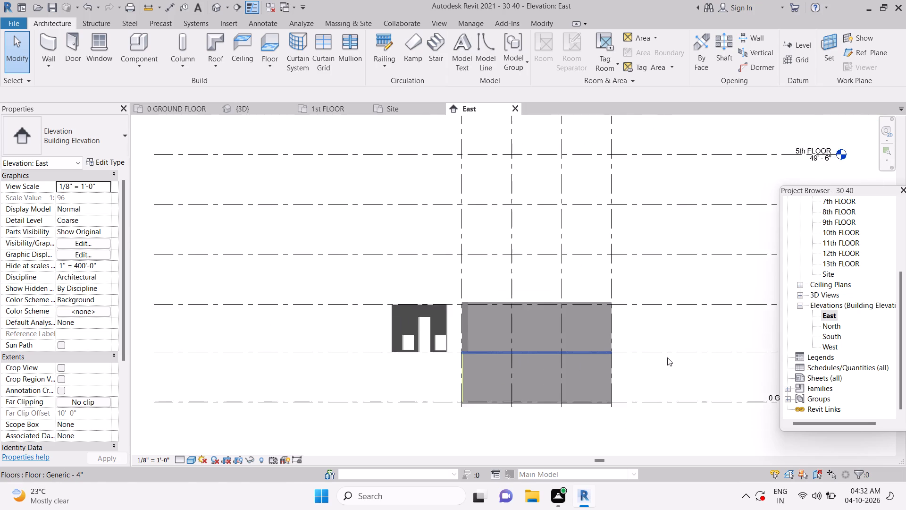
middle_click_drag(667, 357, 586, 357, "ctrl")
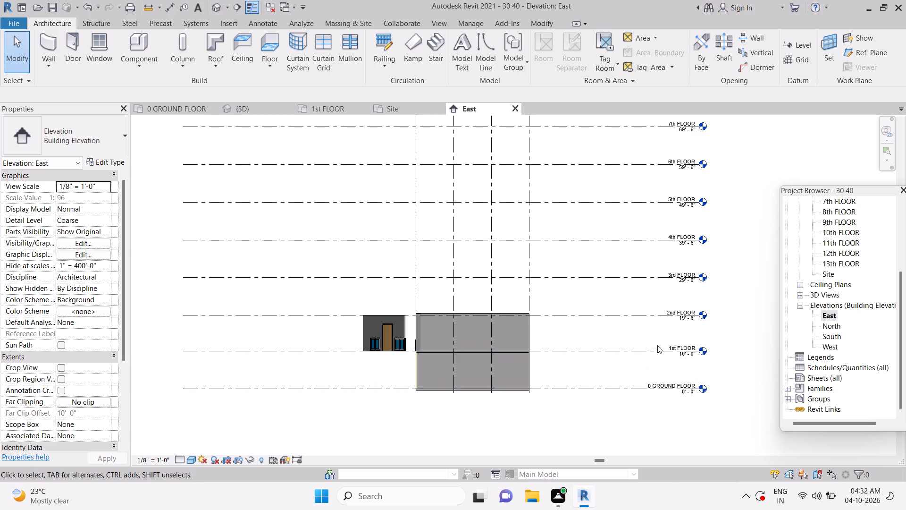
scroll(489, 350, "up", 4, "ctrl")
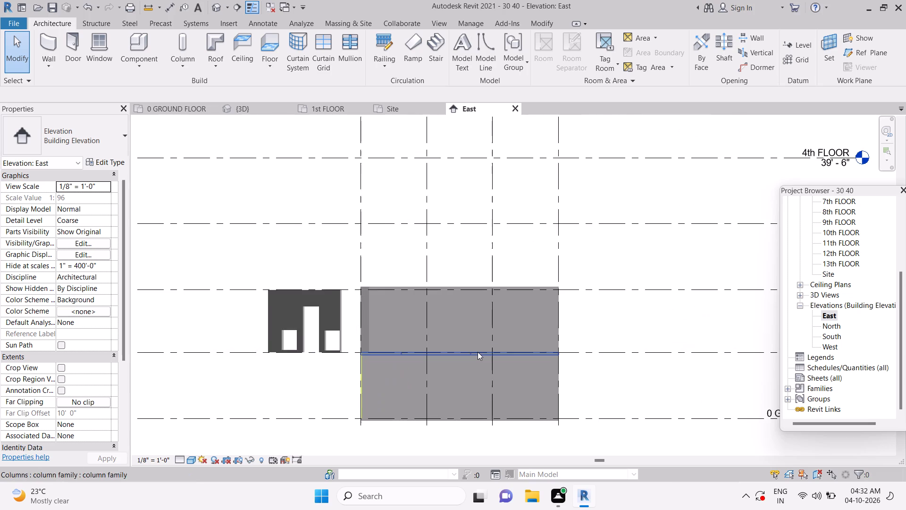
left_click(478, 351, "ctrl")
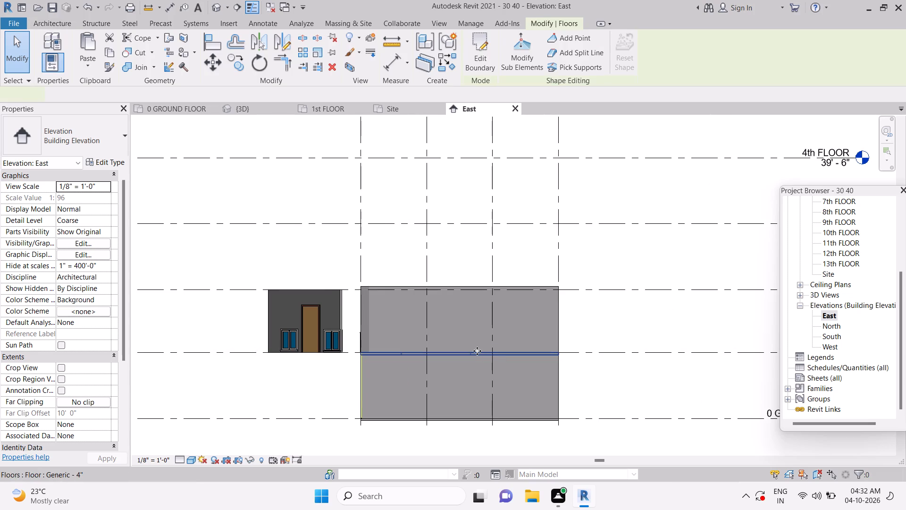
left_click(113, 58, "ctrl")
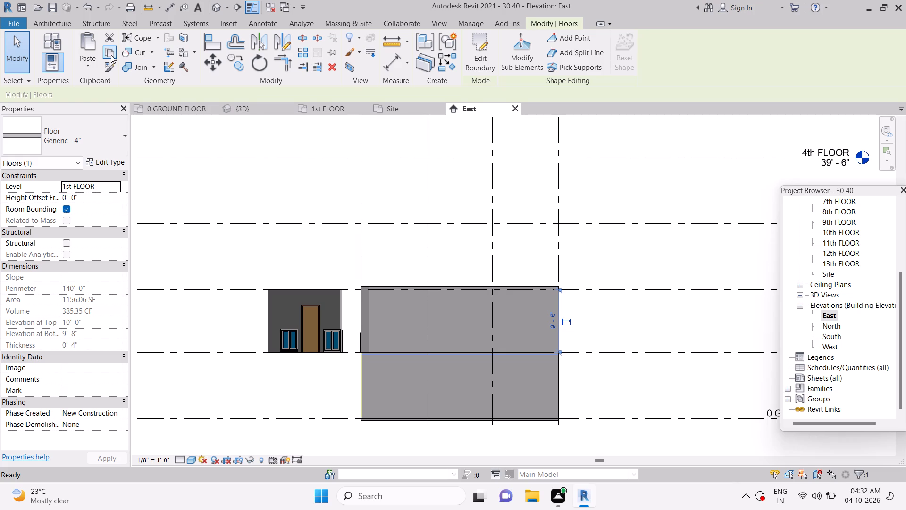
left_click(111, 55, "ctrl")
left_click(95, 66, "ctrl")
left_click(131, 117, "ctrl")
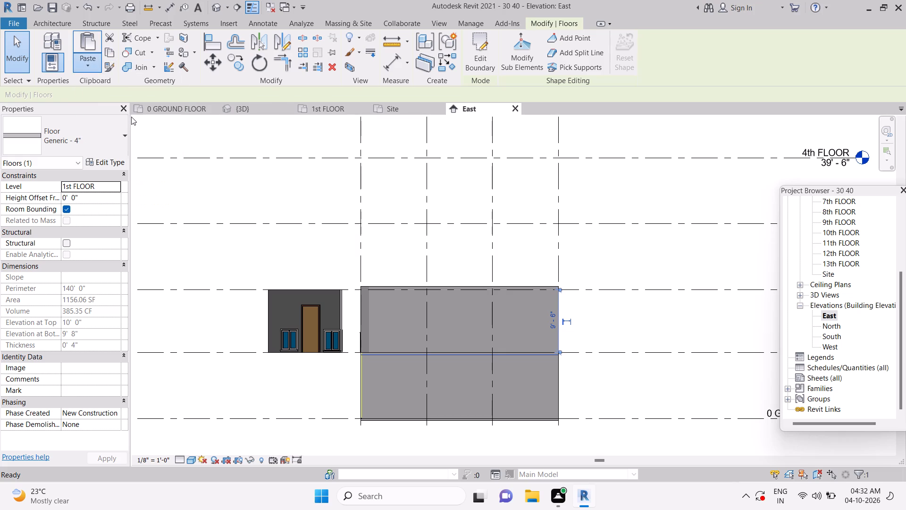
left_click(408, 184, "ctrl")
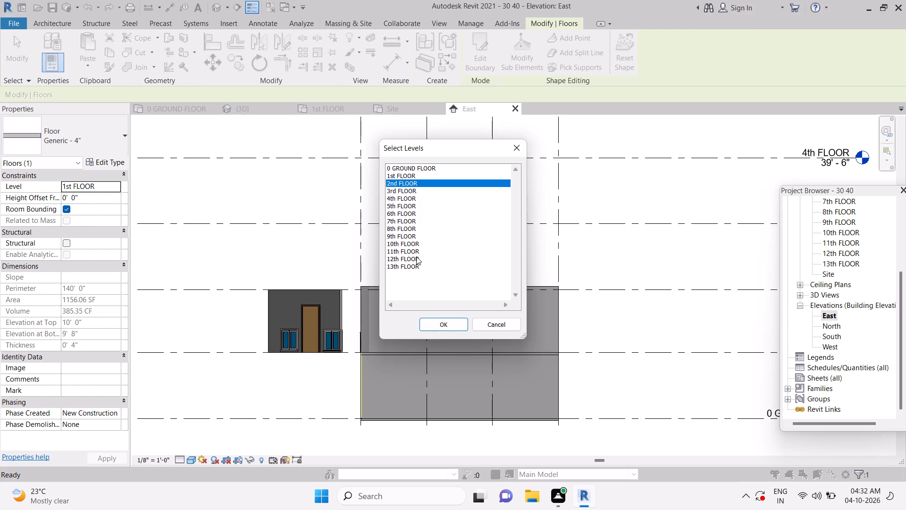
left_click(435, 323, "ctrl")
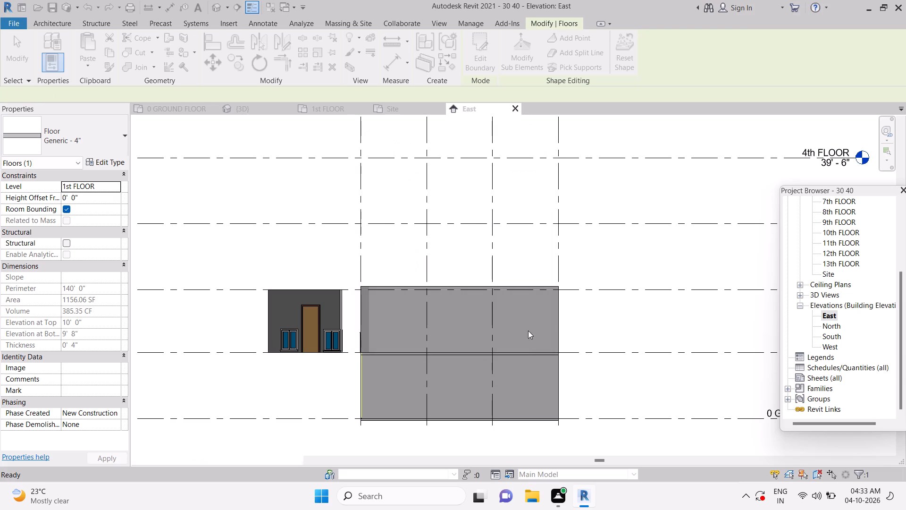
In the 3D view, extend the top of the stair's shaft opening upward through the 2nd FLOOR slab.
left_click(268, 105, "ctrl")
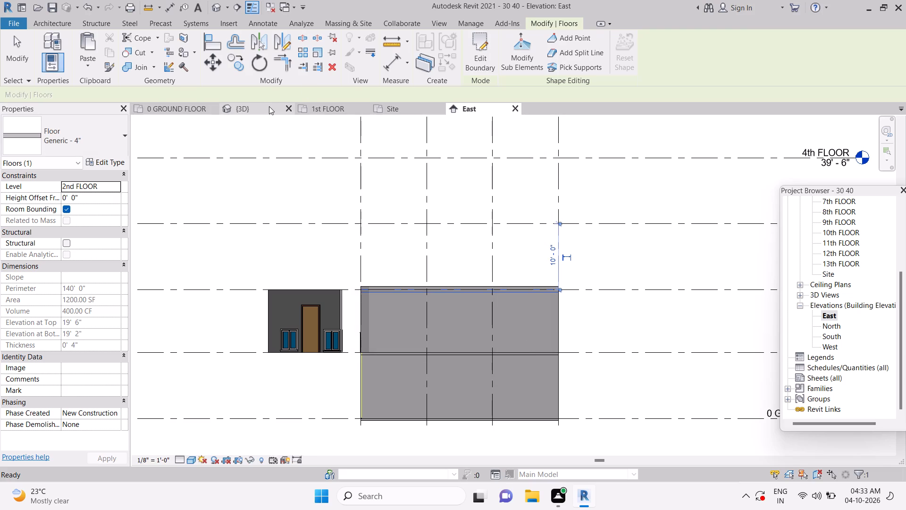
scroll(430, 276, "up", 3, "ctrl")
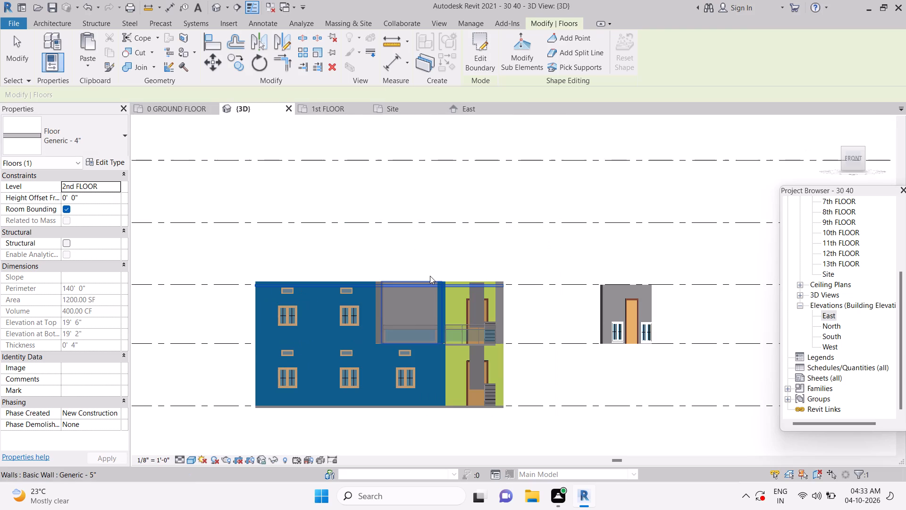
left_click_drag(851, 161, 852, 161, "ctrl")
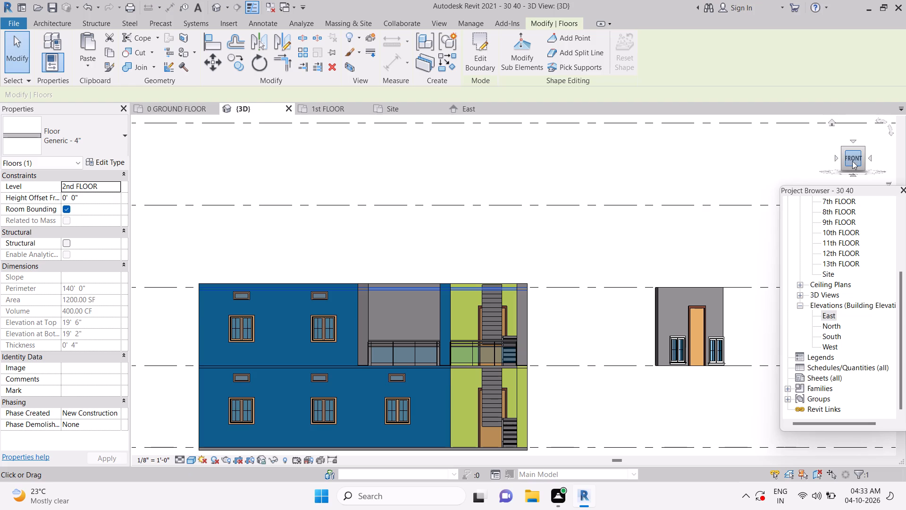
left_click_drag(852, 161, 879, 187, "ctrl")
left_click(673, 263, "ctrl")
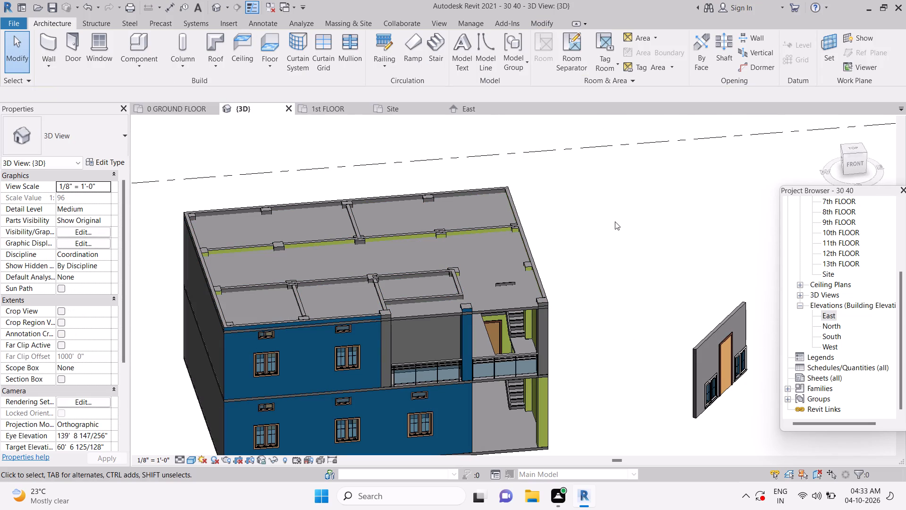
left_click(501, 350, "ctrl")
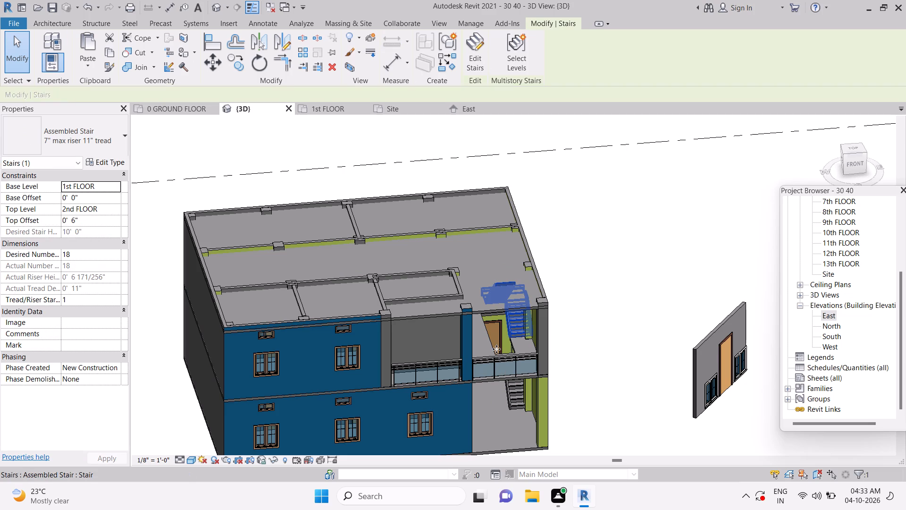
left_click(511, 389, "ctrl")
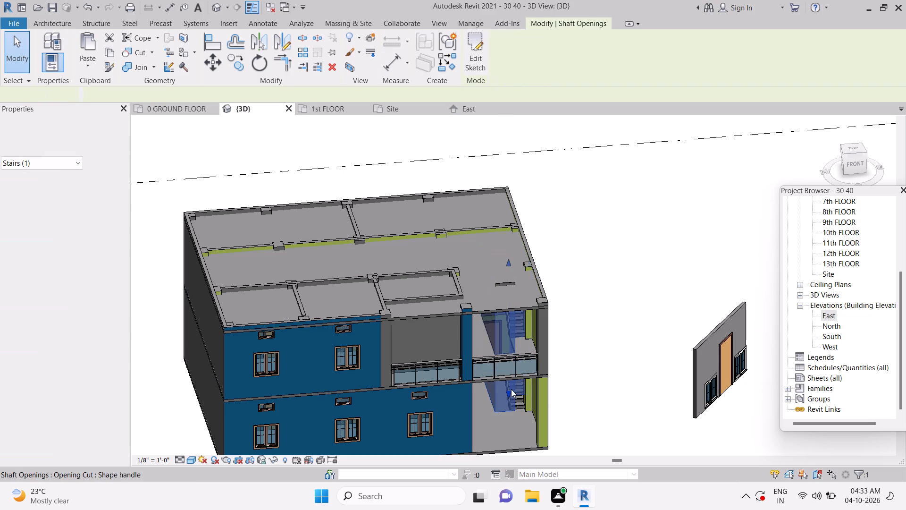
left_click_drag(508, 262, 513, 200, "ctrl")
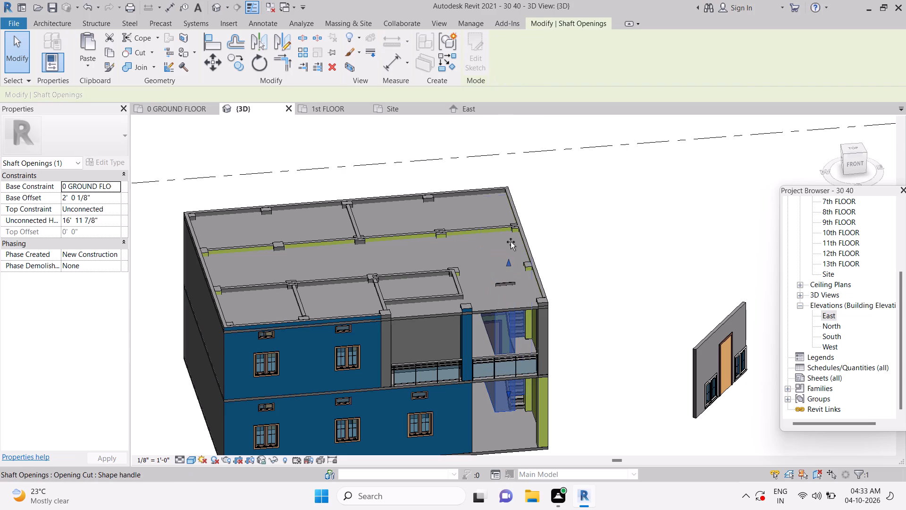
left_click(587, 196, "ctrl")
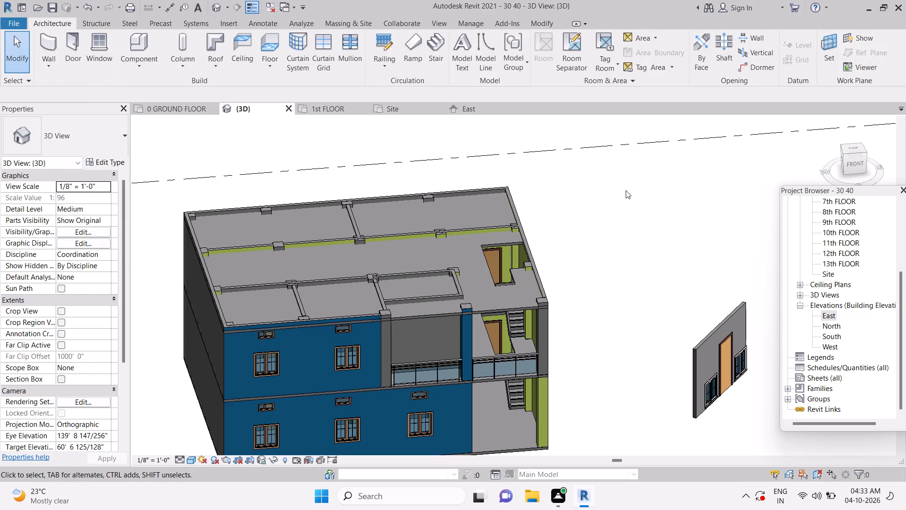
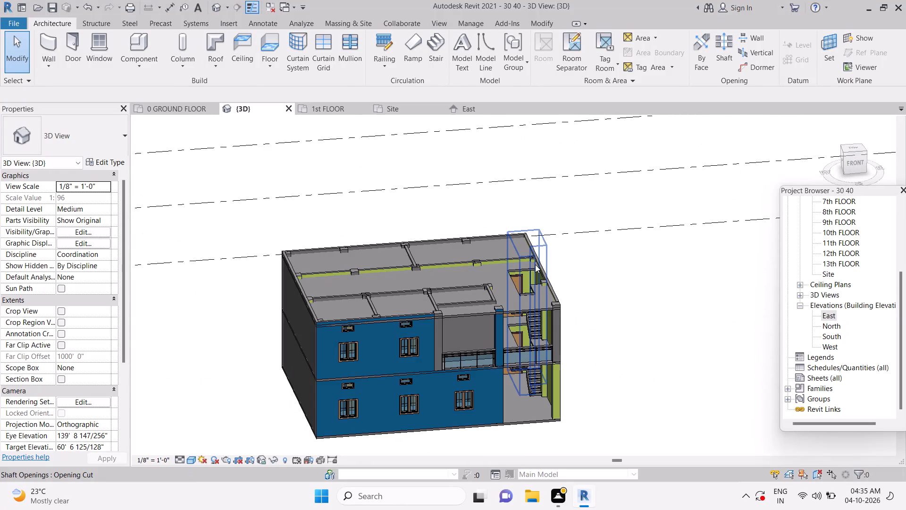
Extend the top of the stair's shaft opening upward in the front 3D view until it passes above the 13th FLOOR level.
left_click(522, 280, "ctrl")
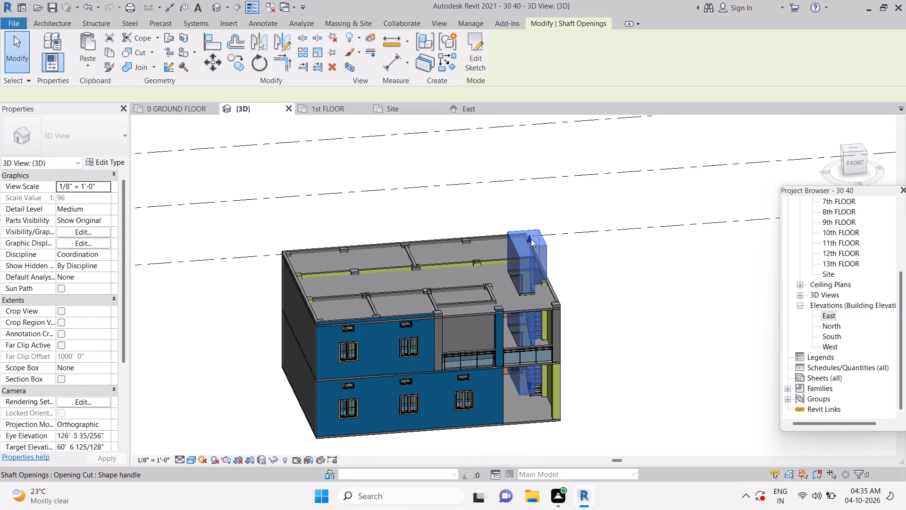
left_click_drag(530, 238, 532, 202, "ctrl")
left_click(856, 164, "ctrl")
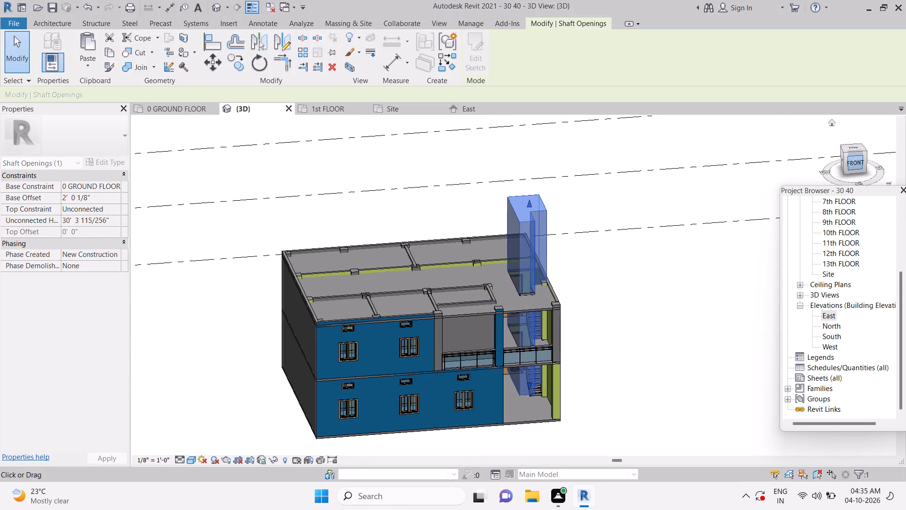
scroll(615, 282, "down", 6, "ctrl")
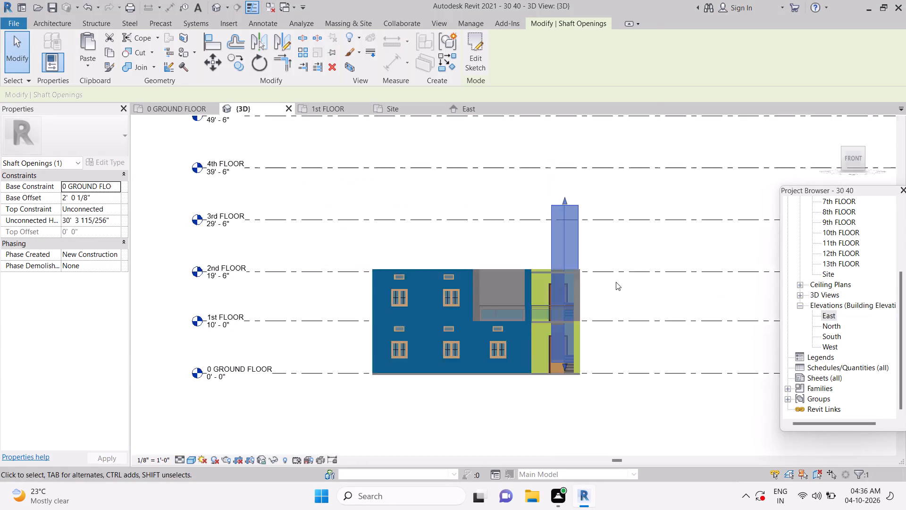
scroll(616, 282, "down", 7, "ctrl")
middle_click_drag(629, 268, 628, 269, "ctrl")
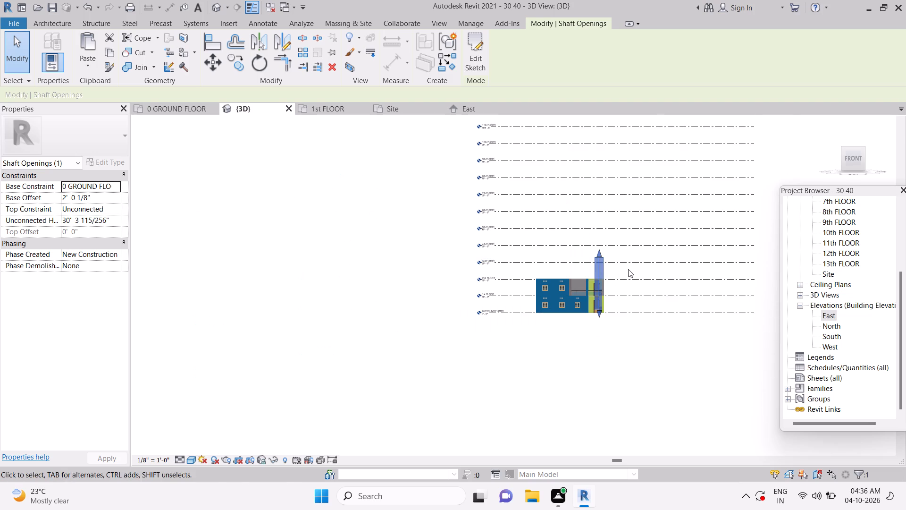
middle_click_drag(628, 269, 608, 358, "ctrl")
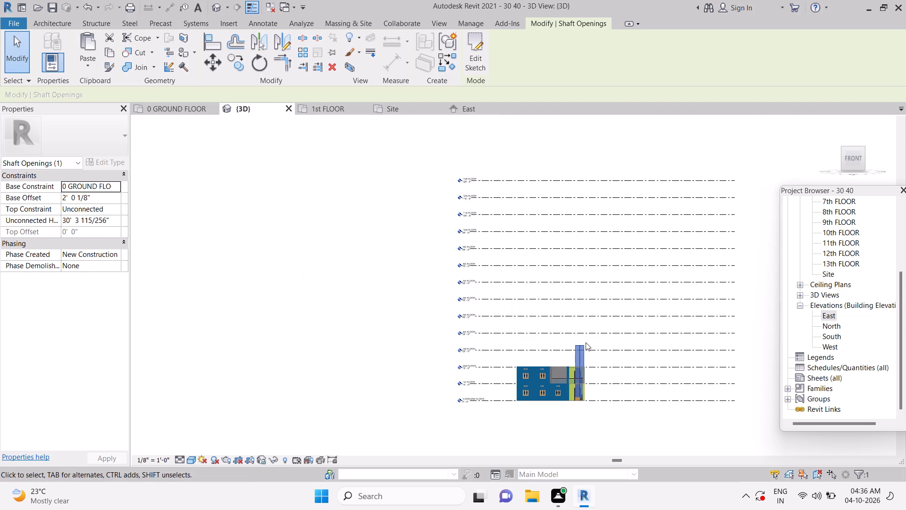
left_click_drag(580, 343, 583, 149, "ctrl")
key("Escape")
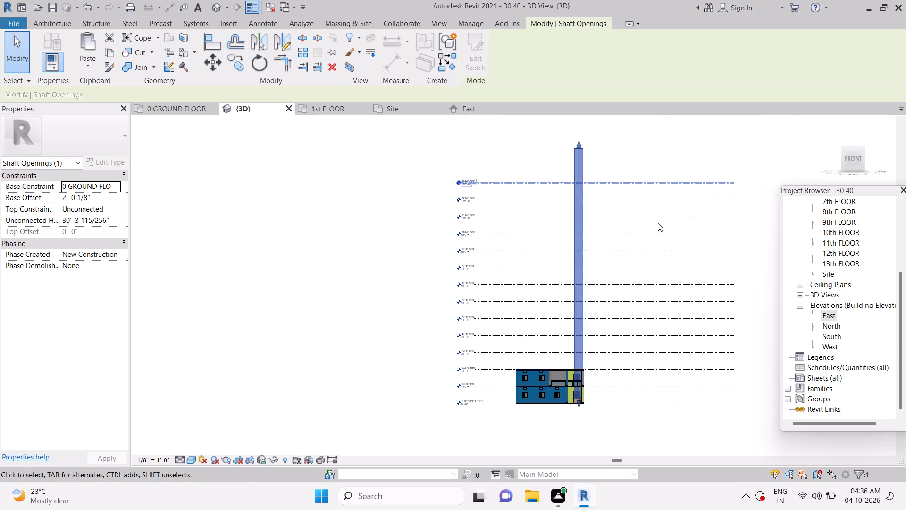
scroll(680, 303, "up", 1, "shift")
middle_click_drag(680, 303, 644, 383, "shift")
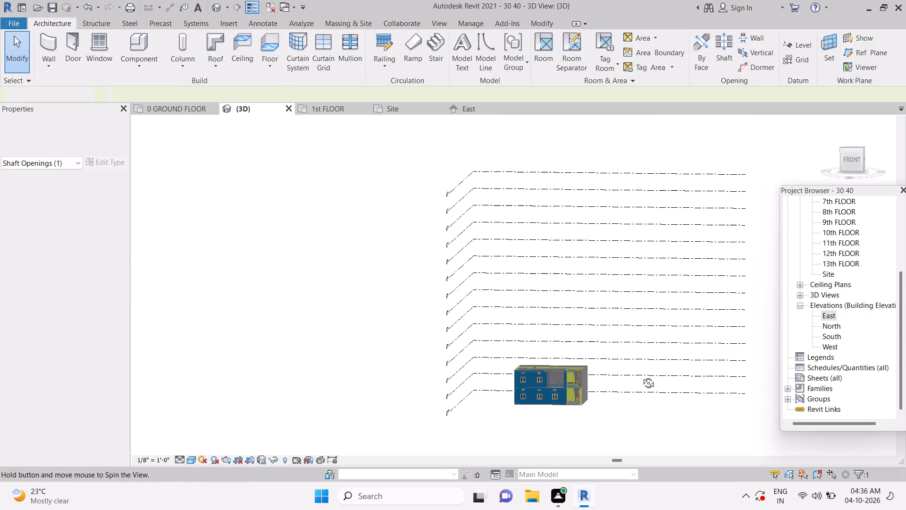
key("Escape")
key("Escape")
On the 1st FLOOR plan, place a 30" x 80" Single-Flush door in the grid 4 wall between grids 8 and 9, 1'-6" from the balcony wall, swinging inward.
left_click(336, 110)
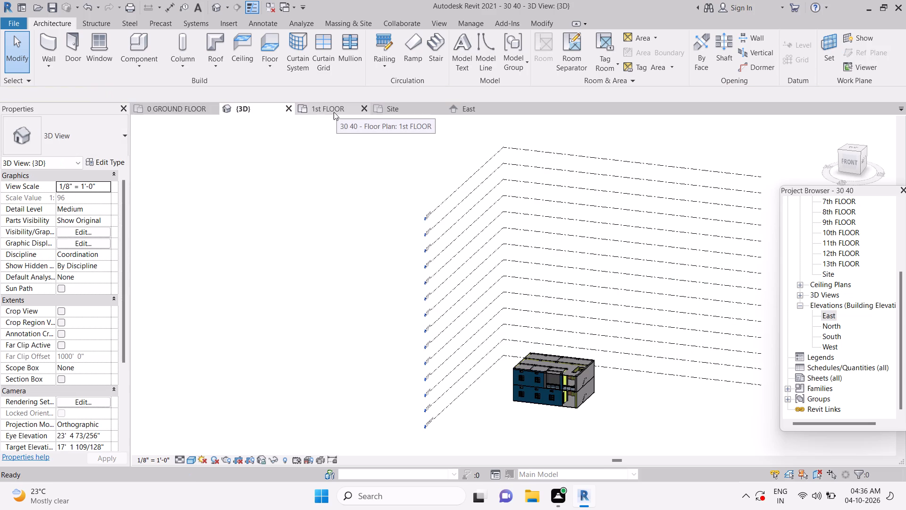
key("Escape")
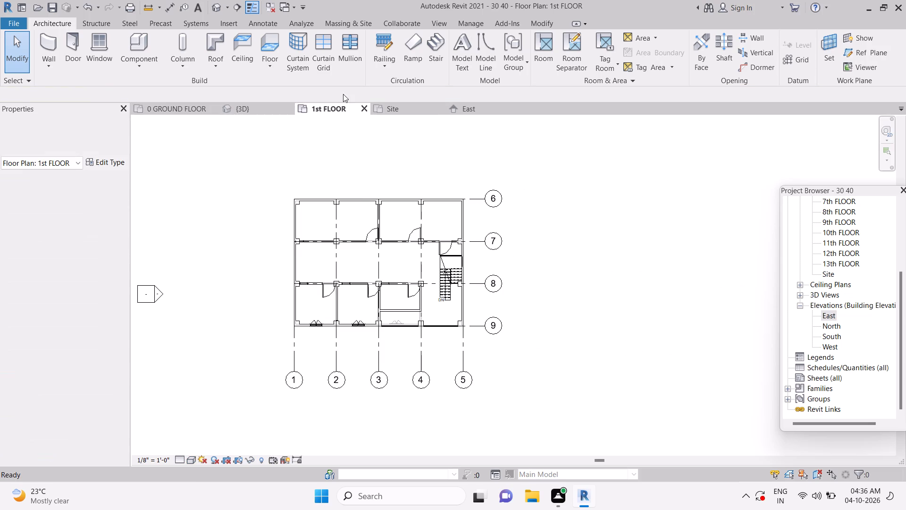
key("Escape")
key("Escape")
scroll(406, 312, "up", 4)
key("Escape")
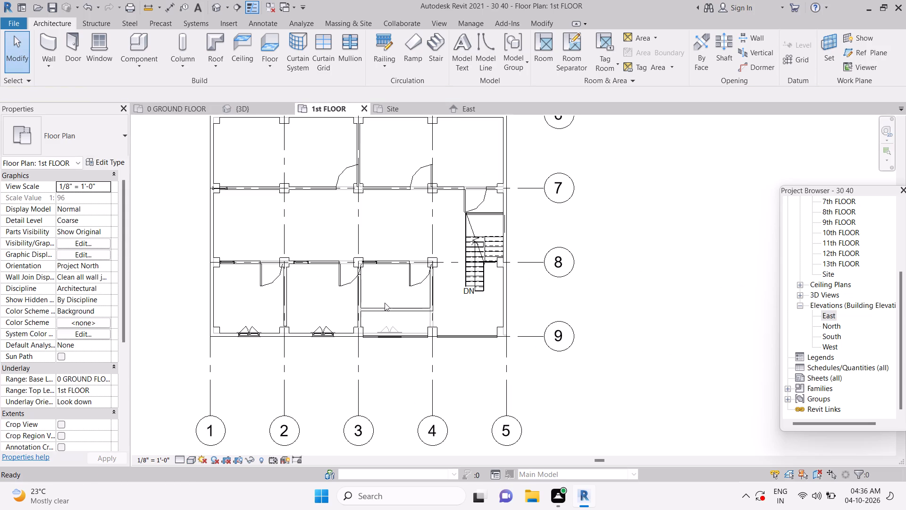
scroll(447, 301, "up", 6)
key("Escape")
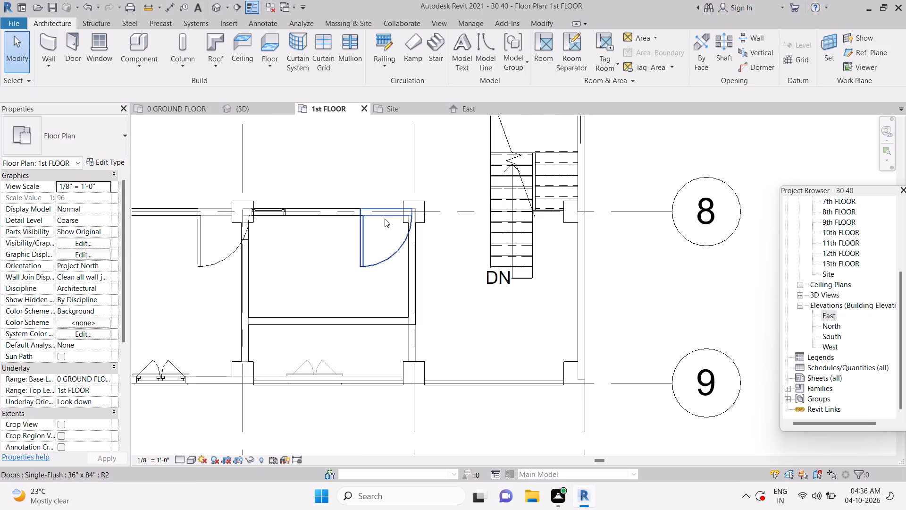
left_click(69, 47)
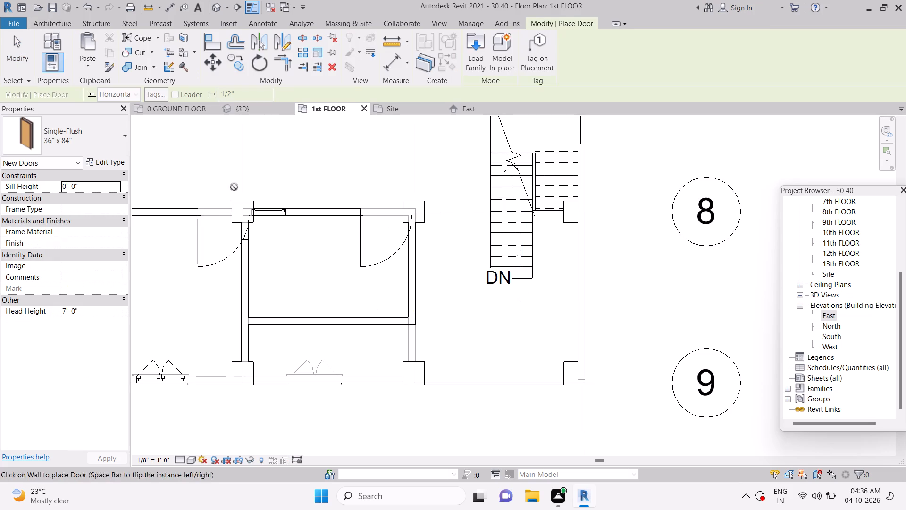
left_click(107, 132)
scroll(79, 289, "up", 5)
left_click(43, 204)
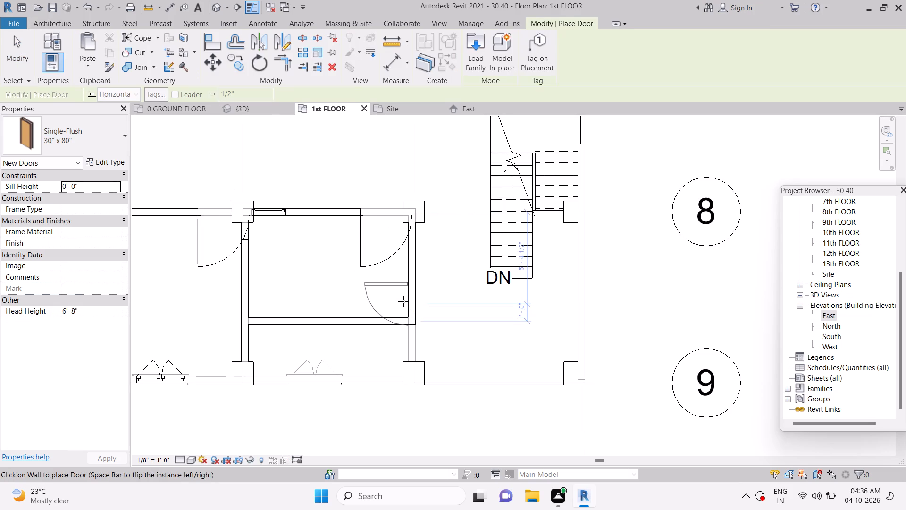
key("space")
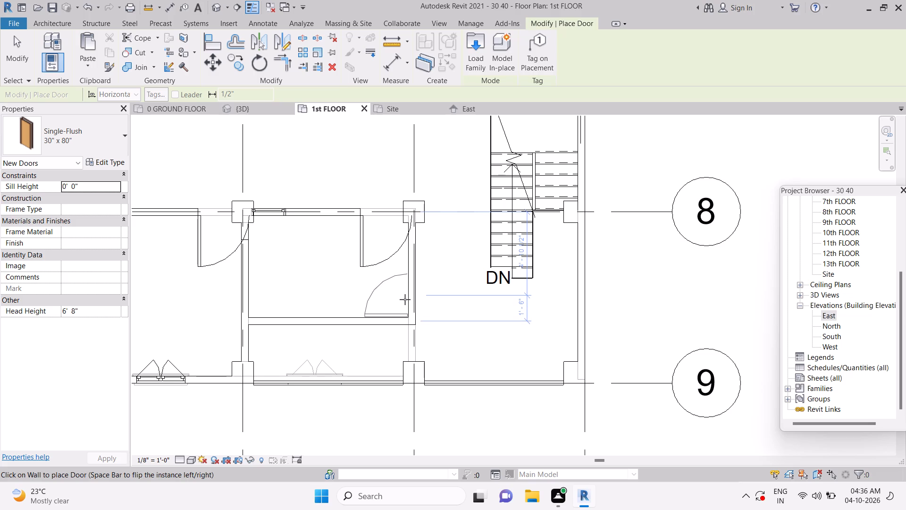
left_click(405, 298)
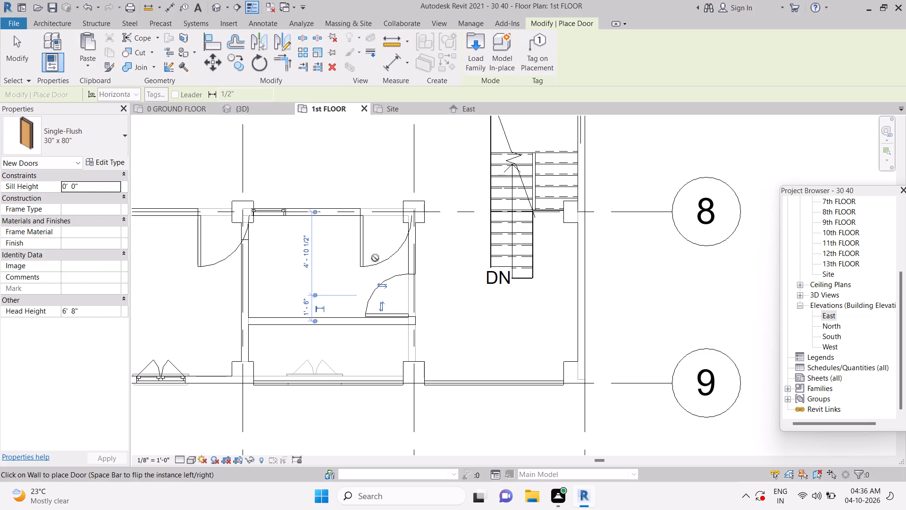
key("Escape")
key("Escape")
key("Escape")
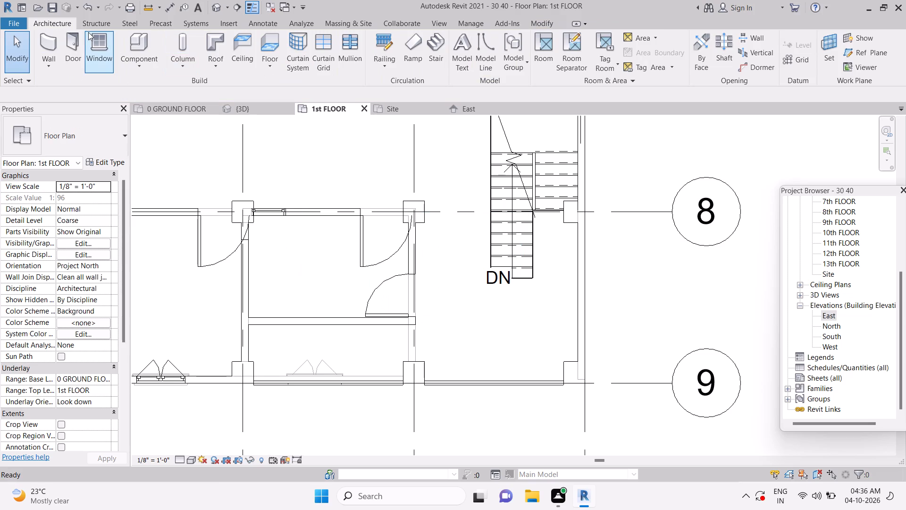
Place a window in the 1st FLOOR balcony wall between grids 3 and 4, 4'-0" from the grid 3 wall.
left_click(99, 39)
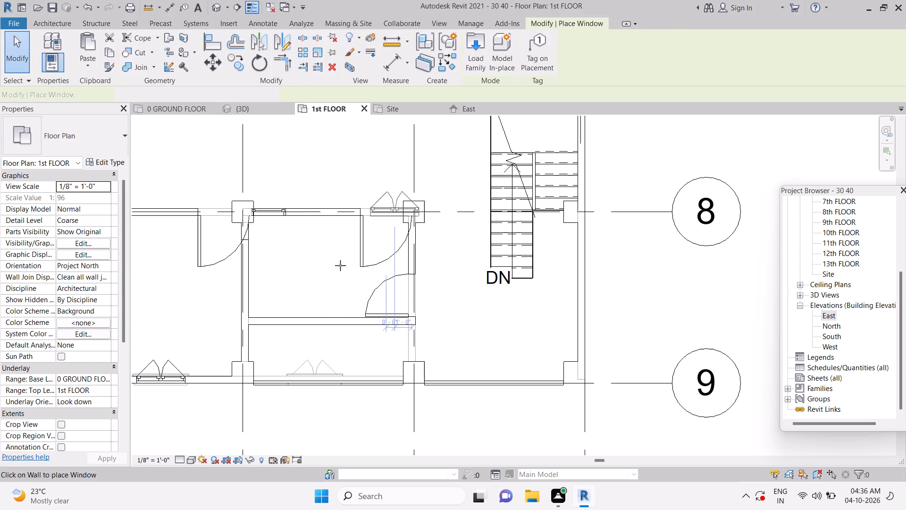
left_click(314, 316)
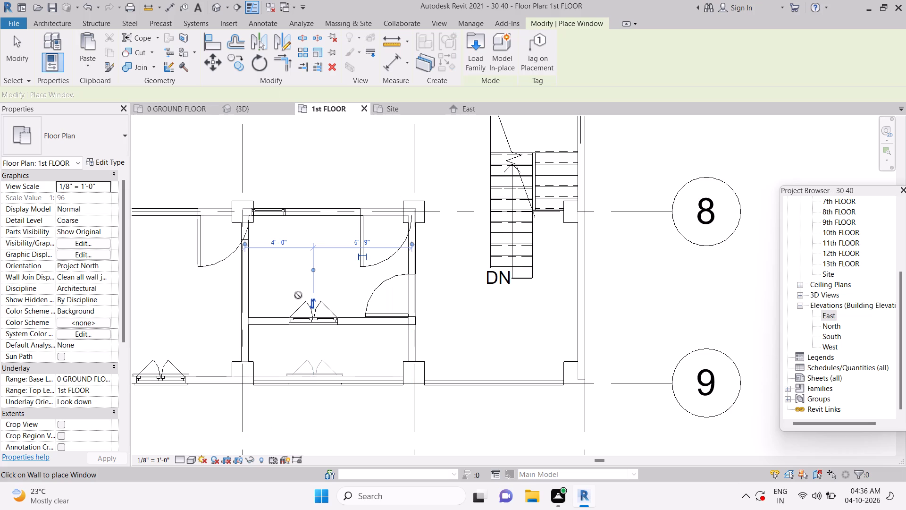
key("Escape")
key("Escape")
key("Escape")
key("Escape")
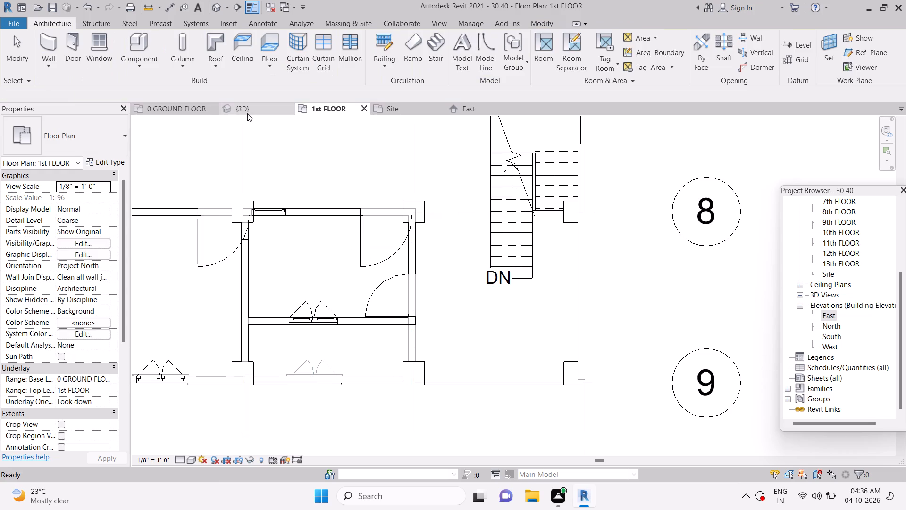
Examine the front balcony and the stair opening in the 3D view.
left_click(247, 112)
key("Escape")
middle_click_drag(585, 416, 566, 413)
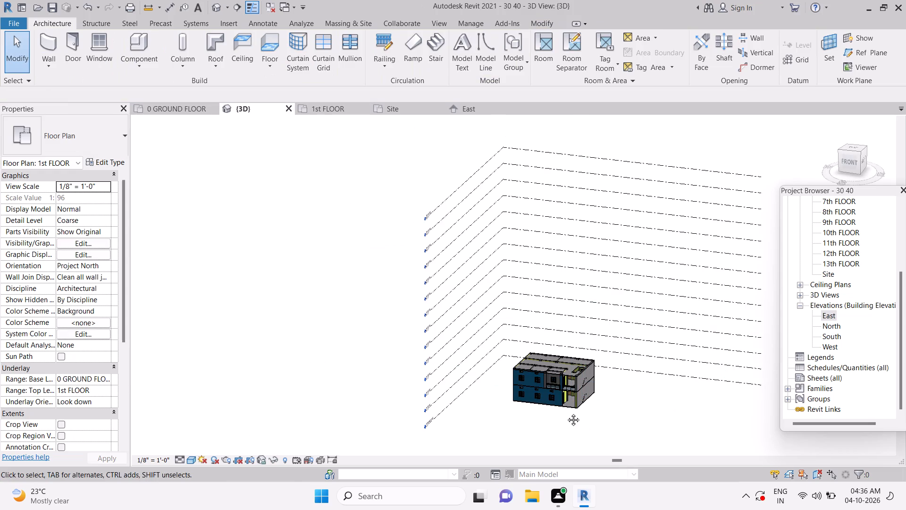
middle_click_drag(566, 413, 517, 411)
scroll(487, 371, "up", 8)
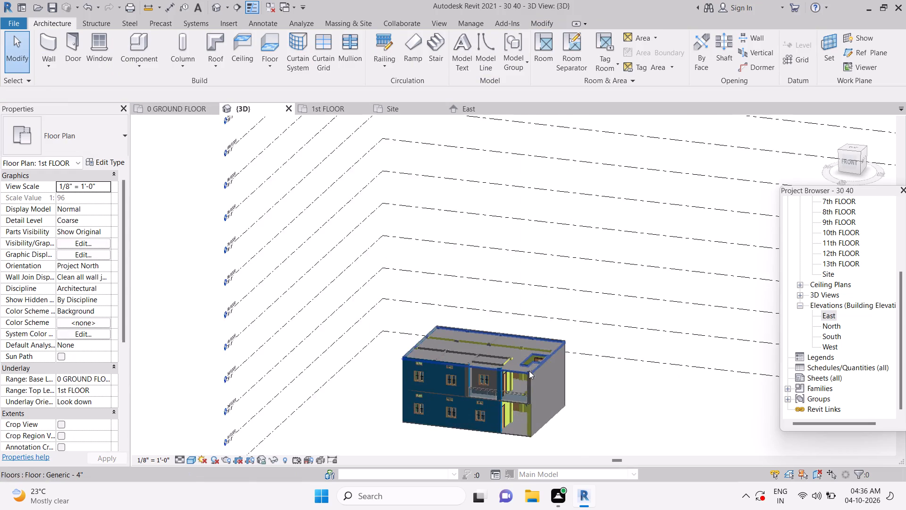
scroll(523, 367, "up", 5)
middle_click_drag(521, 387, 510, 263)
key("Escape")
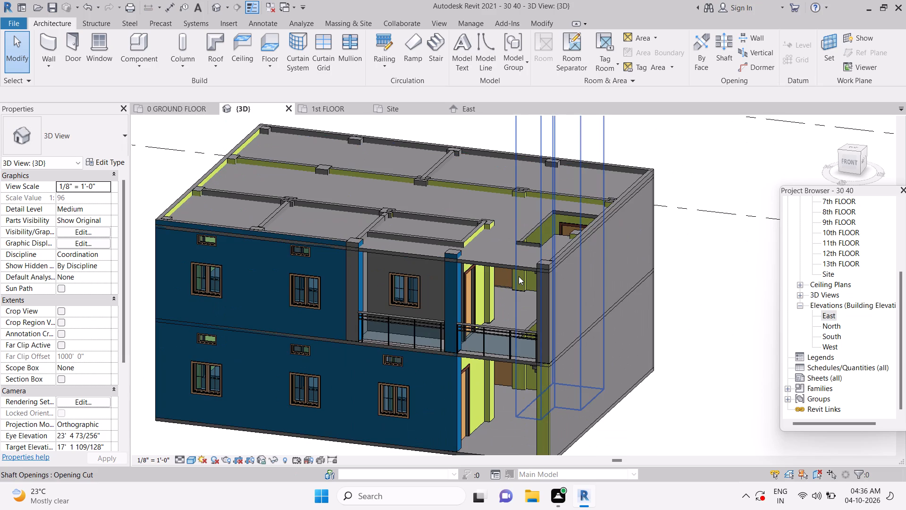
key("Escape")
key("Escape")
key("Escape")
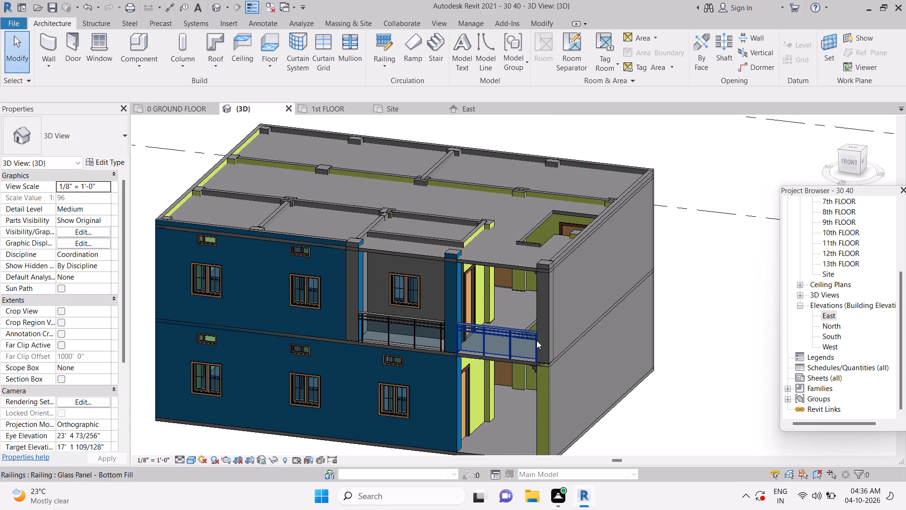
Edit the path of the 1st FLOOR glass railing on grid 9 between grids 4 and 5, setting its length to 4'.
left_click(537, 340)
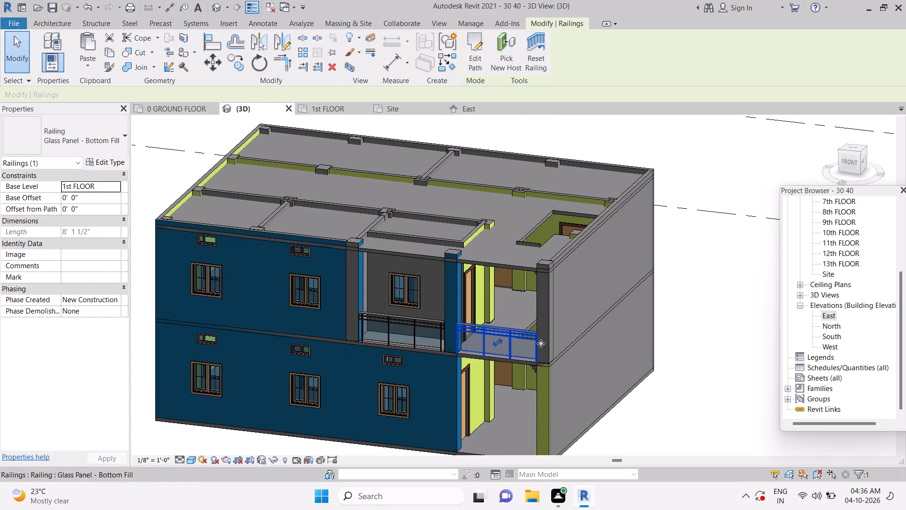
left_click(325, 108)
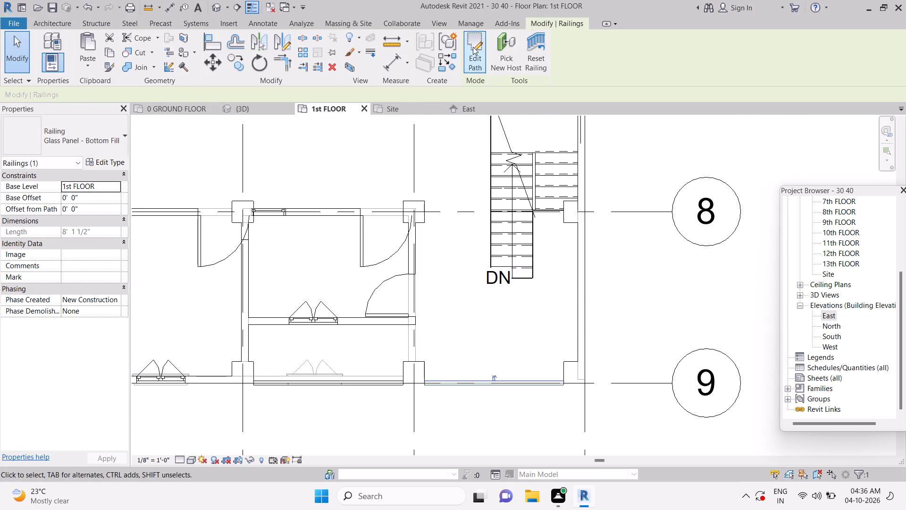
left_click(471, 48)
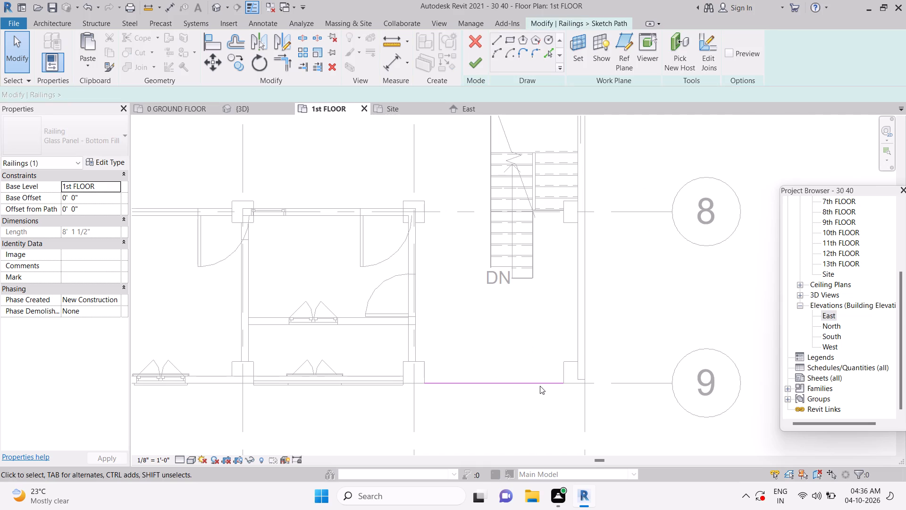
key("Escape")
key("Escape")
left_click(548, 380)
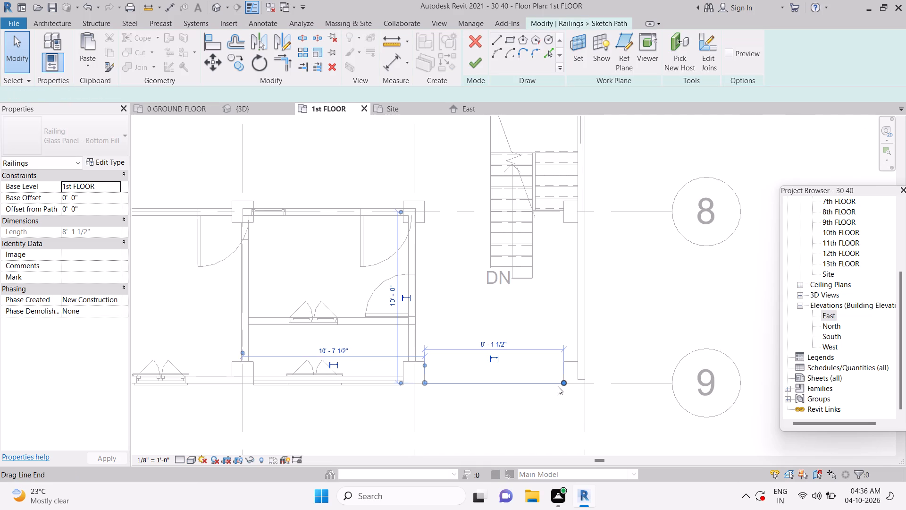
left_click(497, 345)
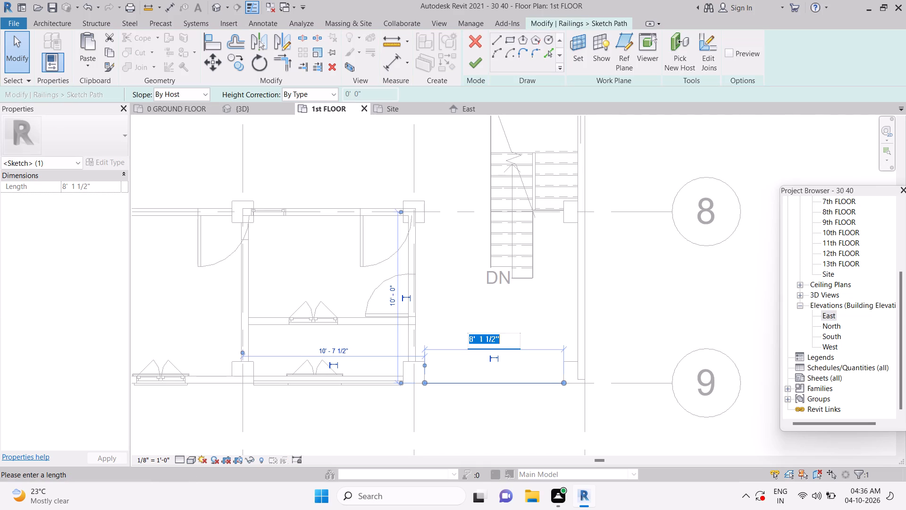
key("4")
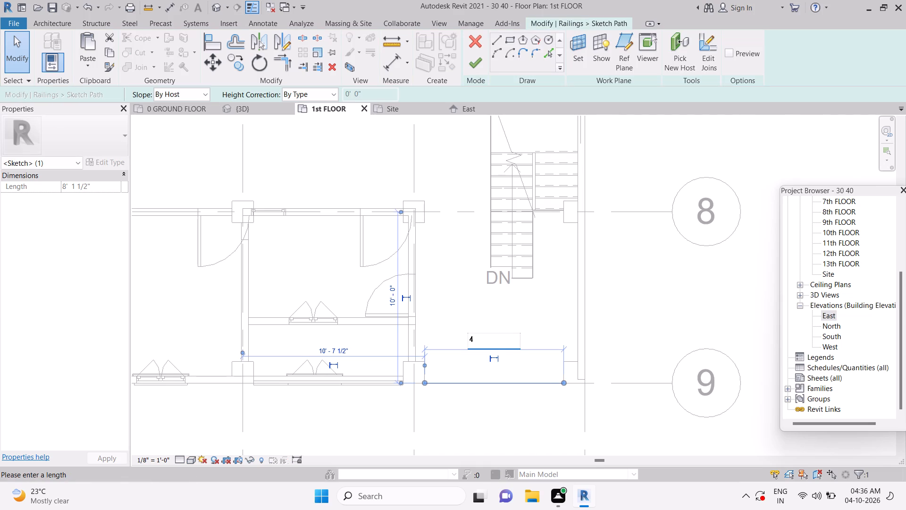
key("apostrophe")
key("Return")
key("Escape")
key("Escape")
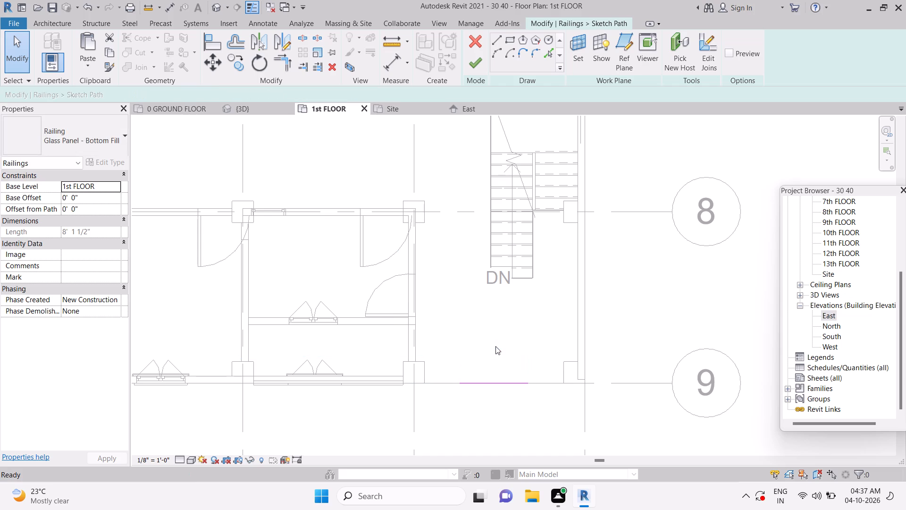
key("Escape")
key("Escape")
left_click(472, 66)
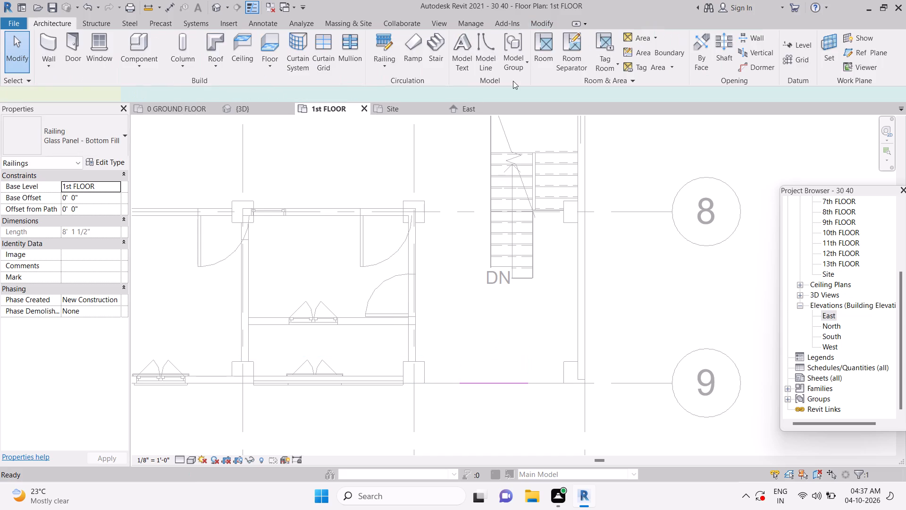
key("Escape")
key("Escape")
key("Escape")
key("Escape")
key("Escape")
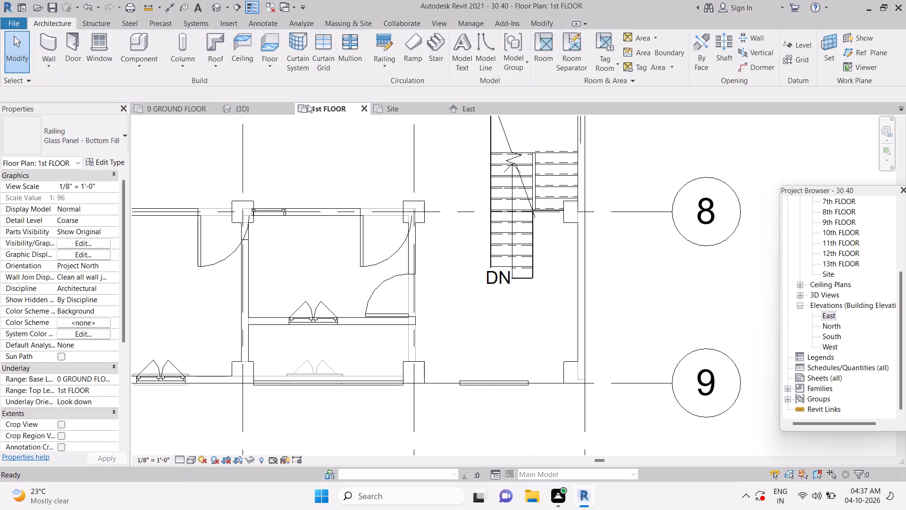
Examine the shortened 1st FLOOR railing and the stair bay from the front in the 3D view.
left_click(259, 108)
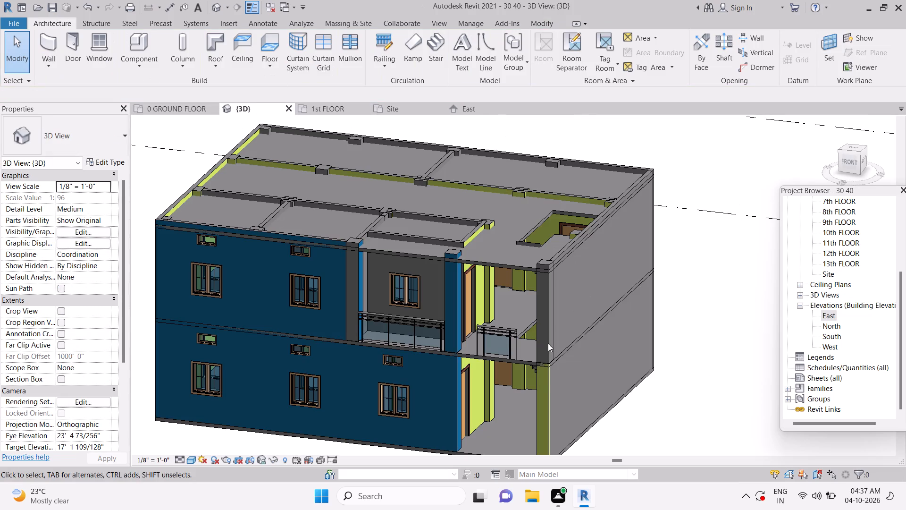
middle_click_drag(535, 372, 585, 324, "shift")
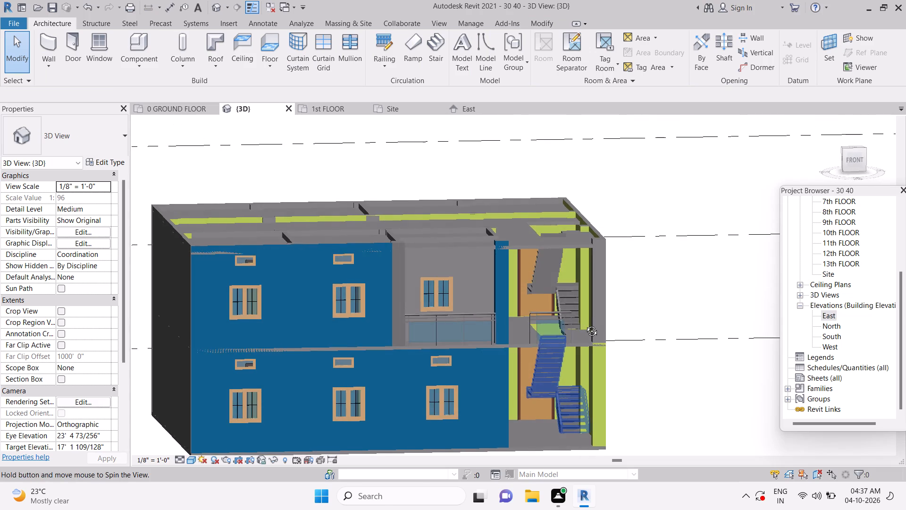
middle_click_drag(585, 324, 585, 325, "shift")
middle_click_drag(620, 358, 607, 340, "shift")
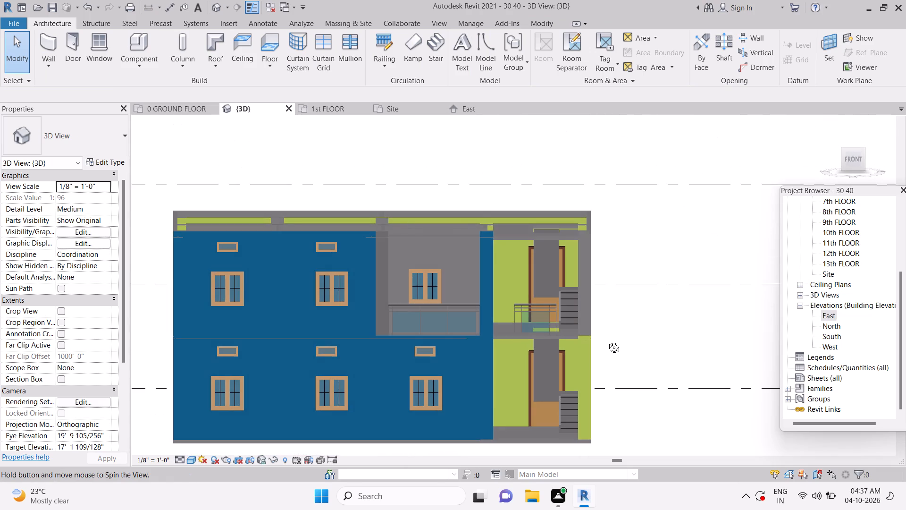
middle_click_drag(607, 340, 607, 338, "shift")
left_click(858, 157)
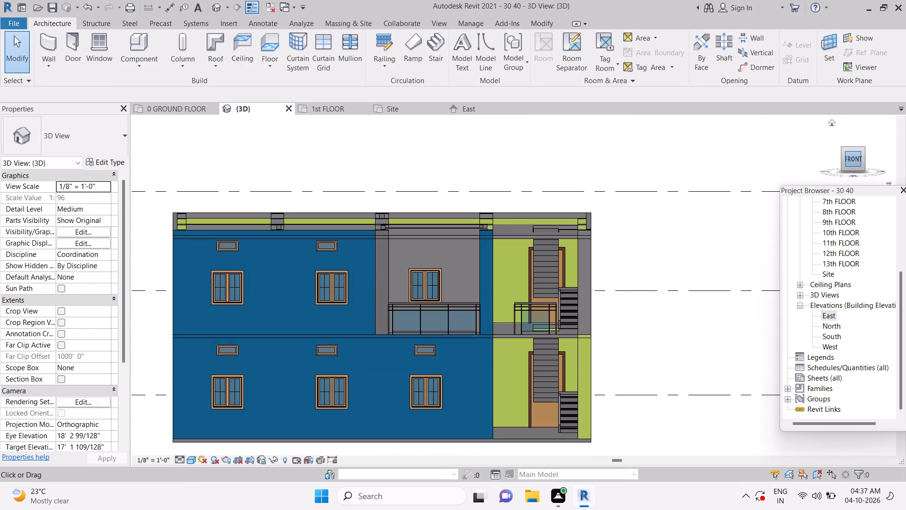
scroll(548, 334, "up", 5)
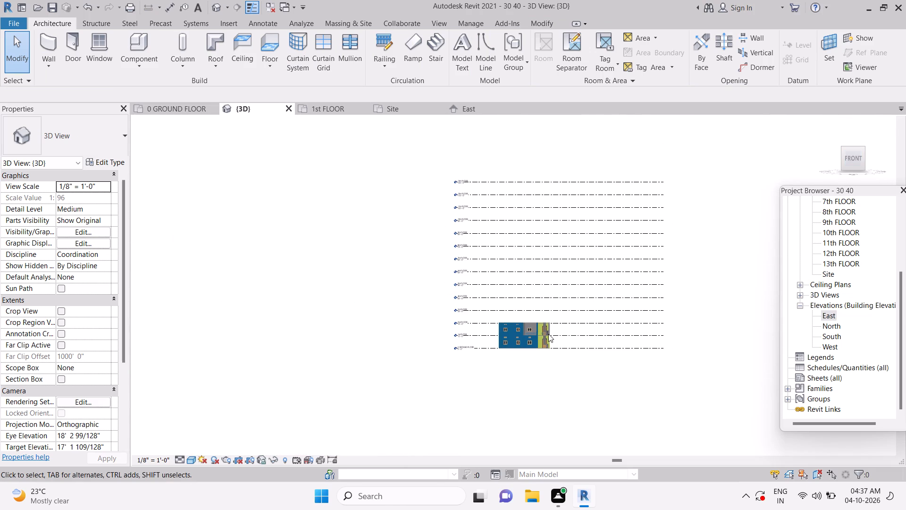
scroll(546, 334, "up", 4)
middle_click_drag(437, 374, 484, 233)
scroll(431, 306, "up", 2)
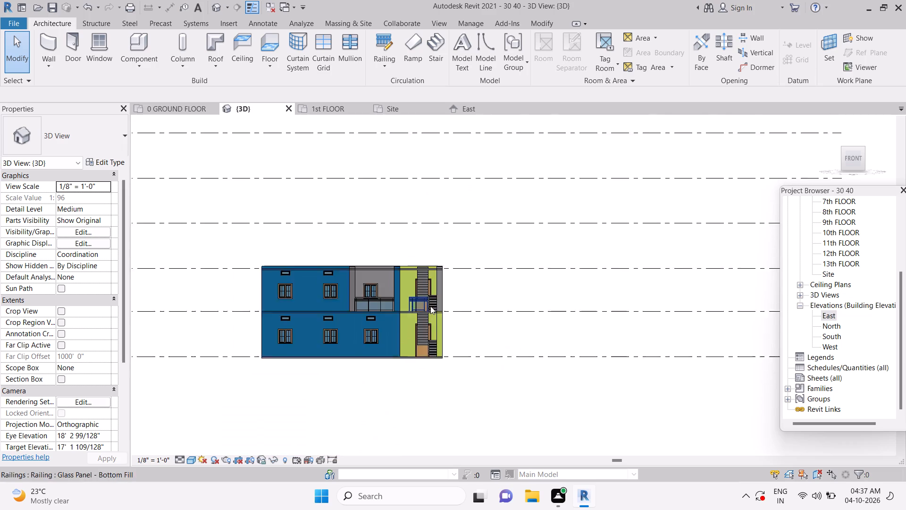
scroll(430, 306, "up", 7)
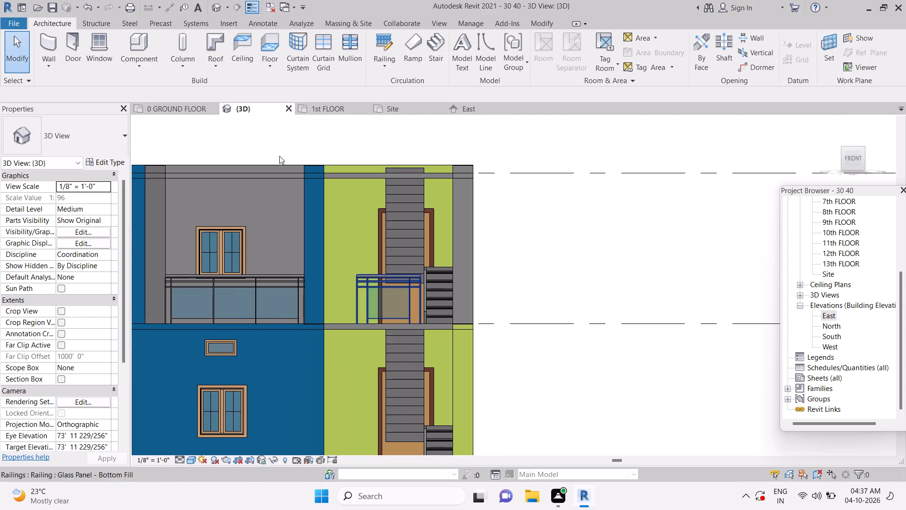
key("Escape")
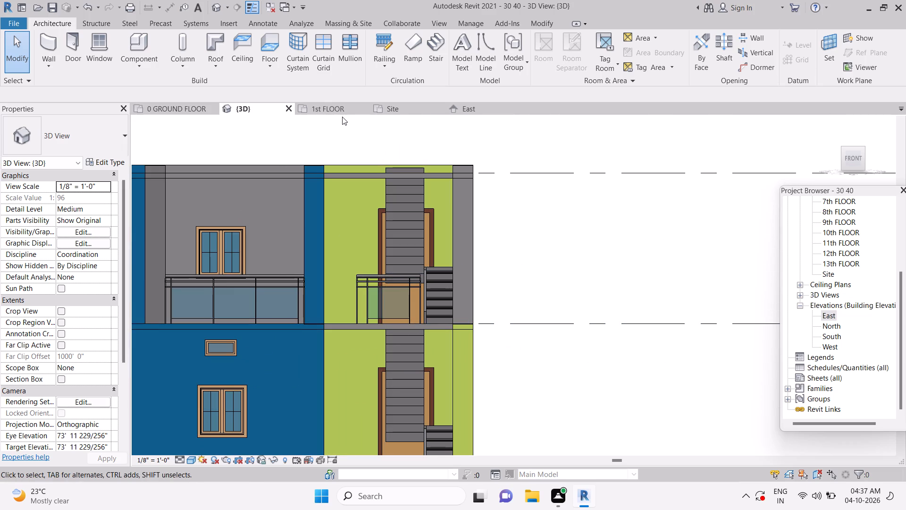
On the 1st FLOOR plan, draw a Curtain Wall 1 about 2'-0 1/2" long on grid 9, from the railing's end to the grid 5 column.
left_click(322, 111)
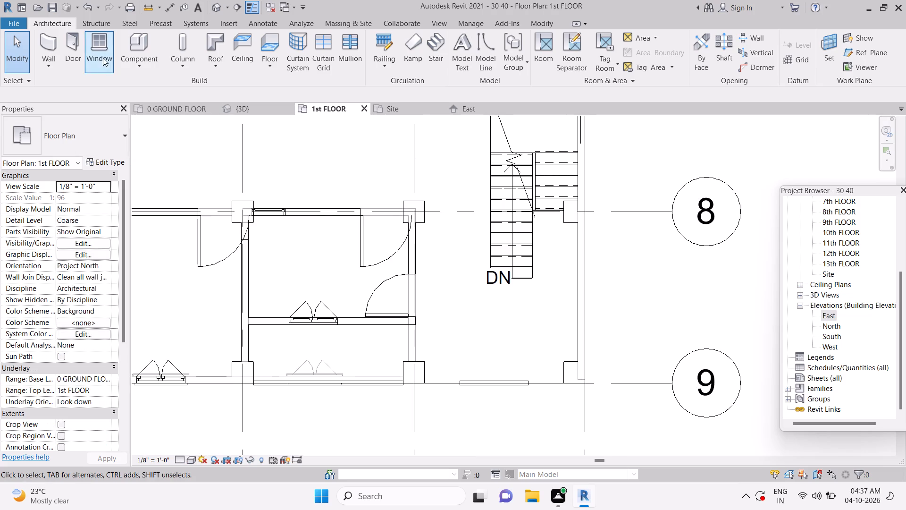
left_click(53, 51)
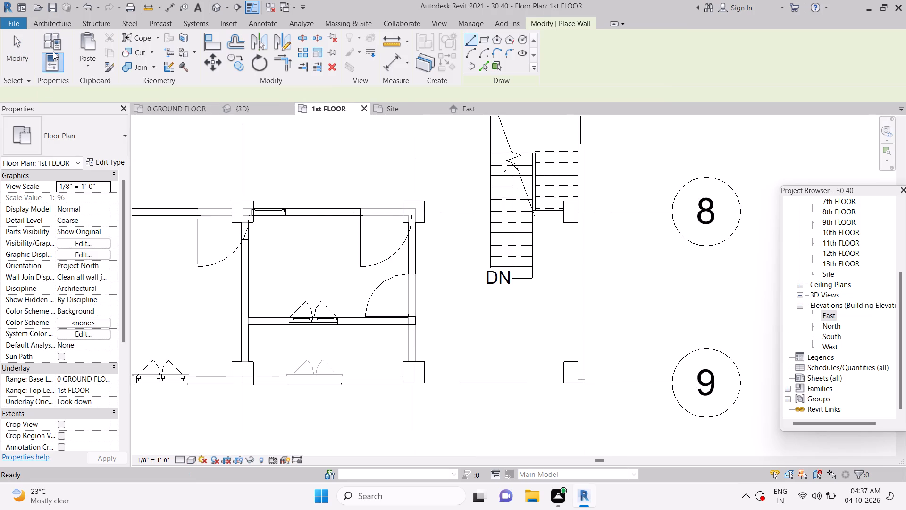
left_click(82, 134)
scroll(81, 239, "down", 8)
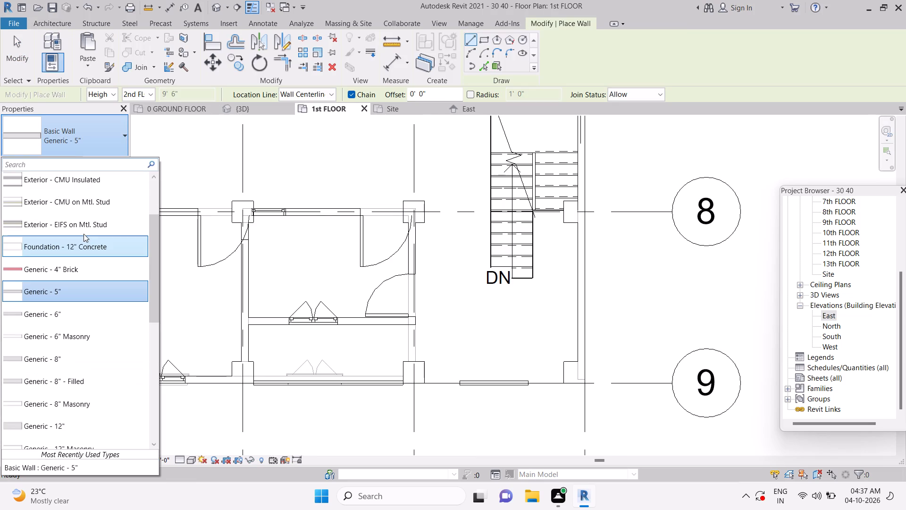
scroll(84, 234, "down", 10)
left_click(72, 347)
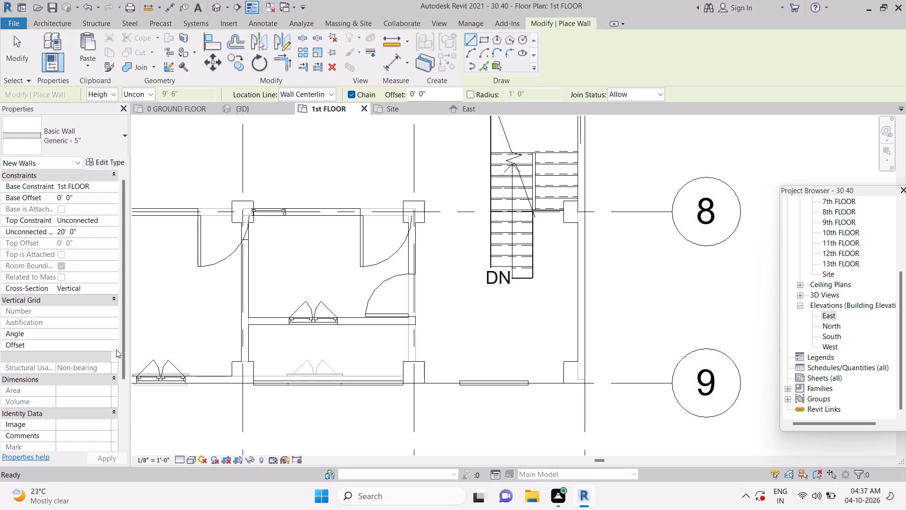
scroll(534, 384, "up", 5)
left_click(528, 385)
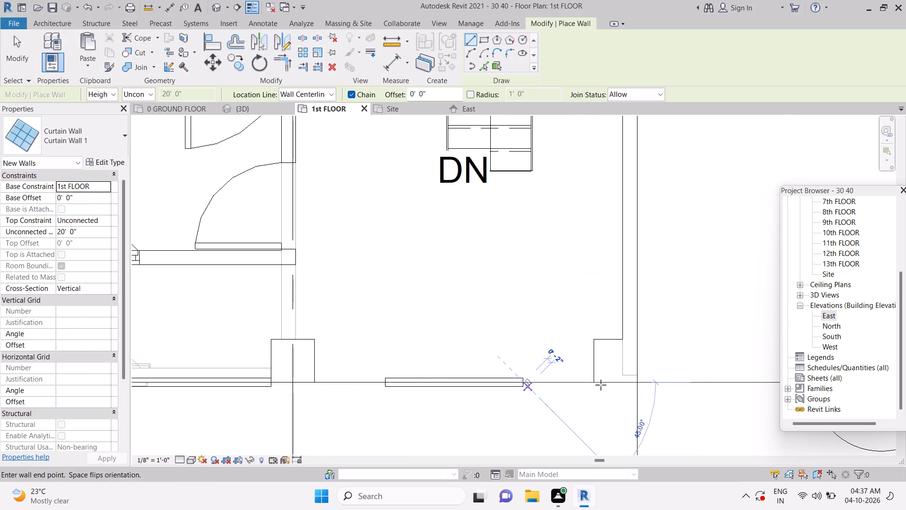
left_click(594, 385)
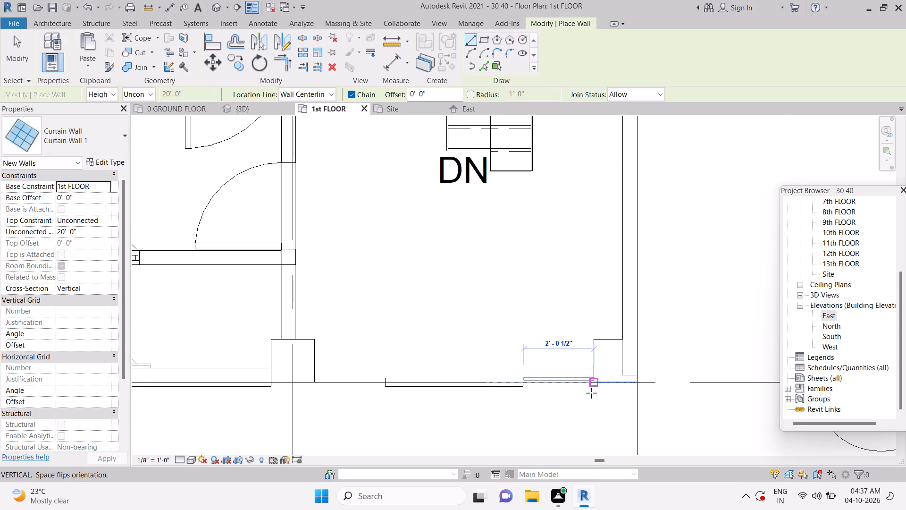
key("Escape")
key("Escape")
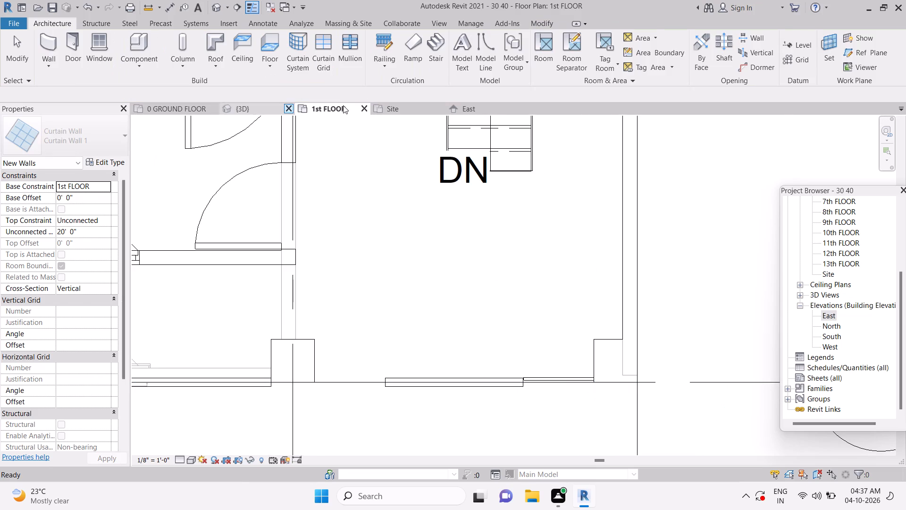
In the front 3D view, stretch the top of the new curtain wall up to the 13th FLOOR level.
left_click(252, 108)
scroll(487, 306, "down", 2)
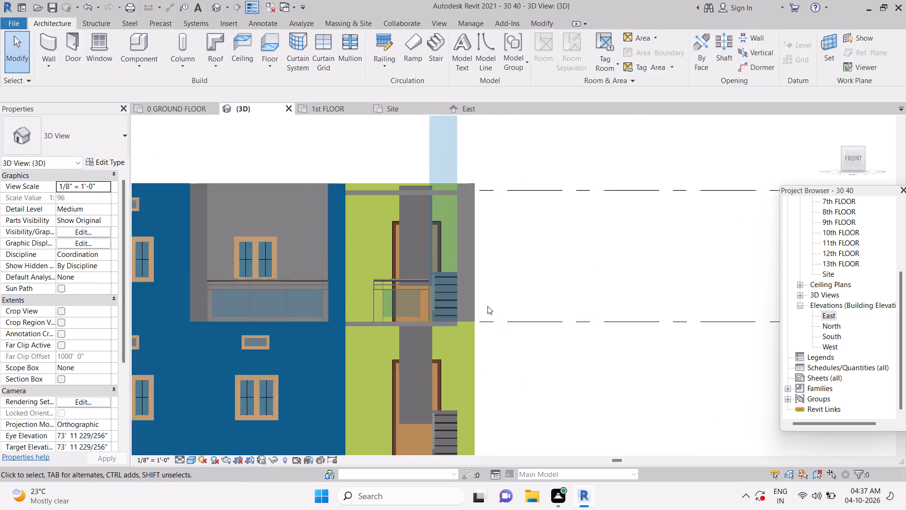
scroll(461, 225, "down", 4)
middle_click_drag(467, 263, 469, 316)
scroll(473, 281, "down", 4)
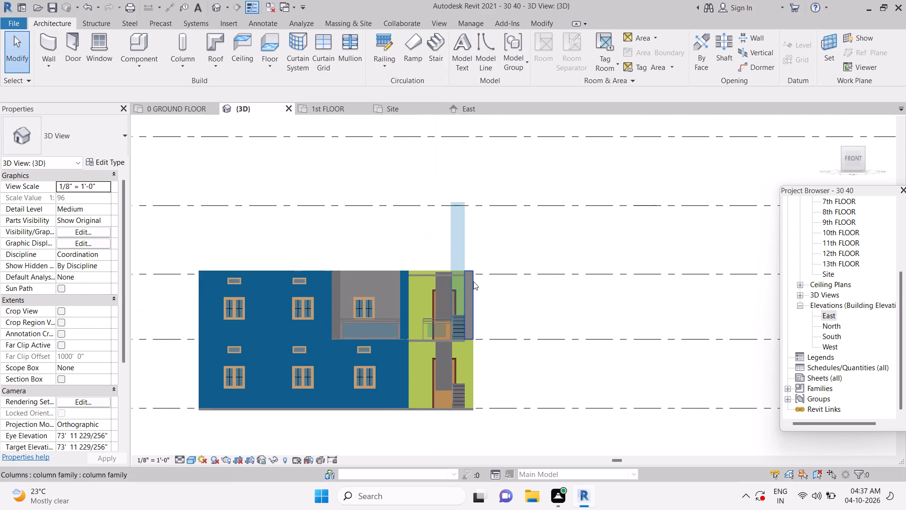
left_click(470, 246)
middle_click_drag(522, 247, 512, 286)
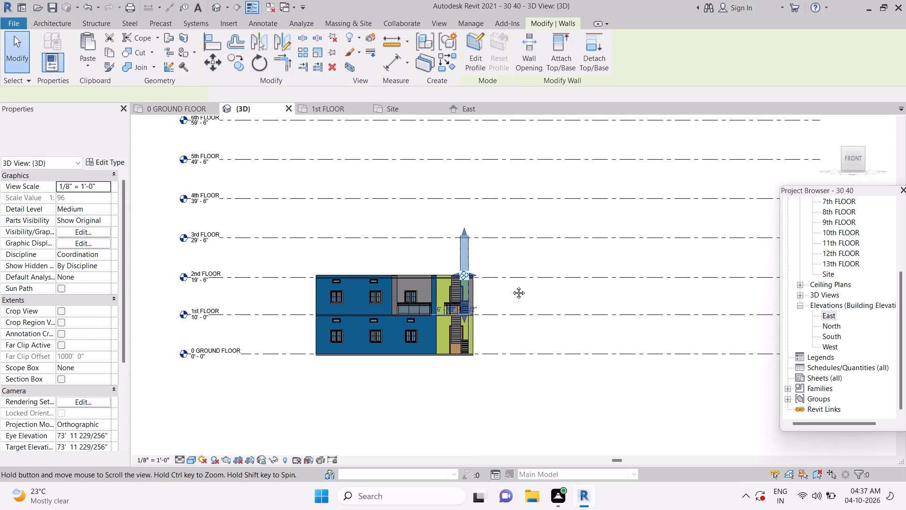
middle_click_drag(512, 286, 505, 327)
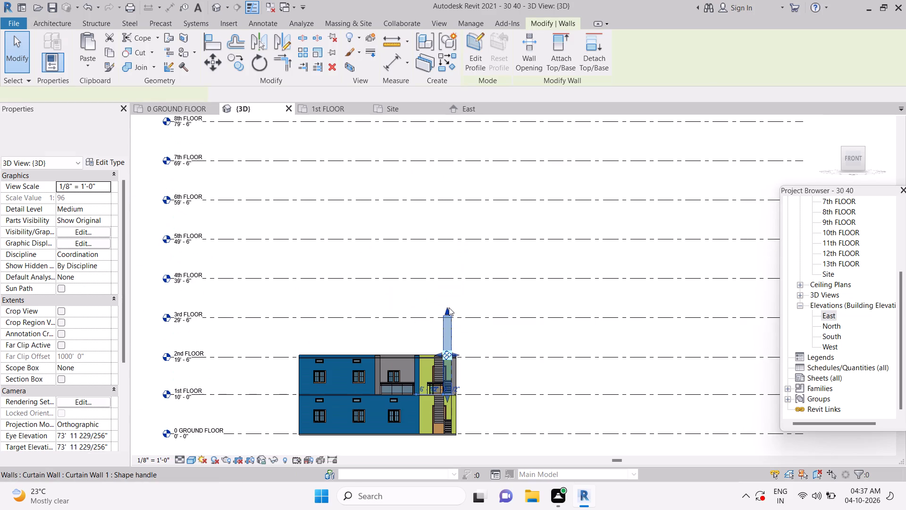
left_click_drag(448, 306, 452, 167)
middle_click_drag(482, 185, 482, 317)
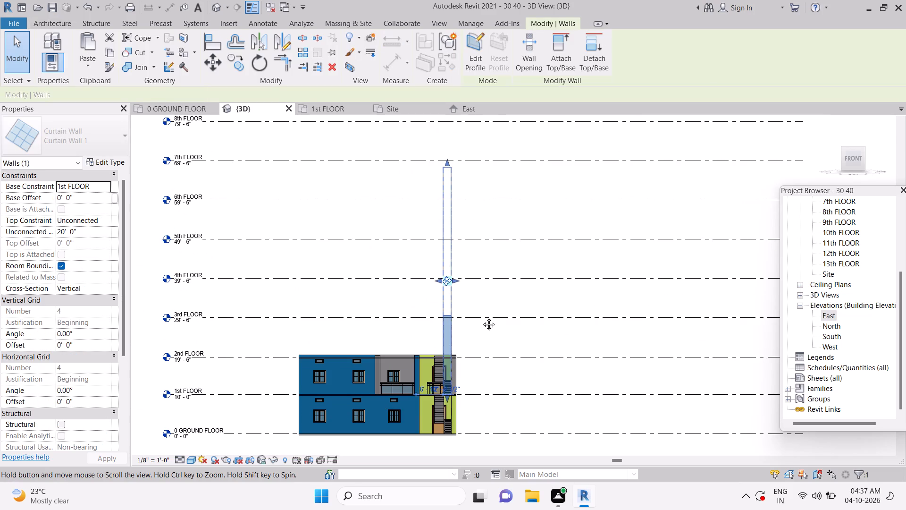
middle_click_drag(482, 317, 486, 375)
scroll(478, 326, "down", 4)
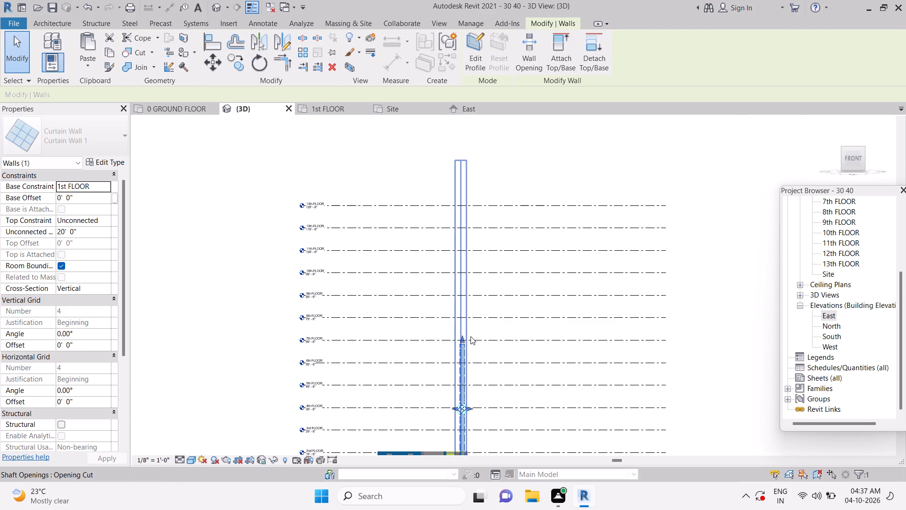
left_click_drag(461, 339, 462, 212)
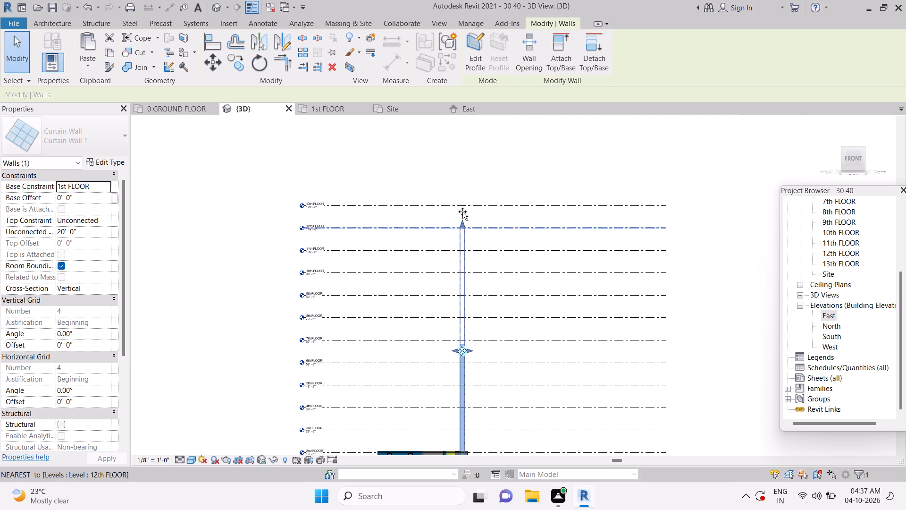
left_click_drag(462, 212, 462, 206)
key("Escape")
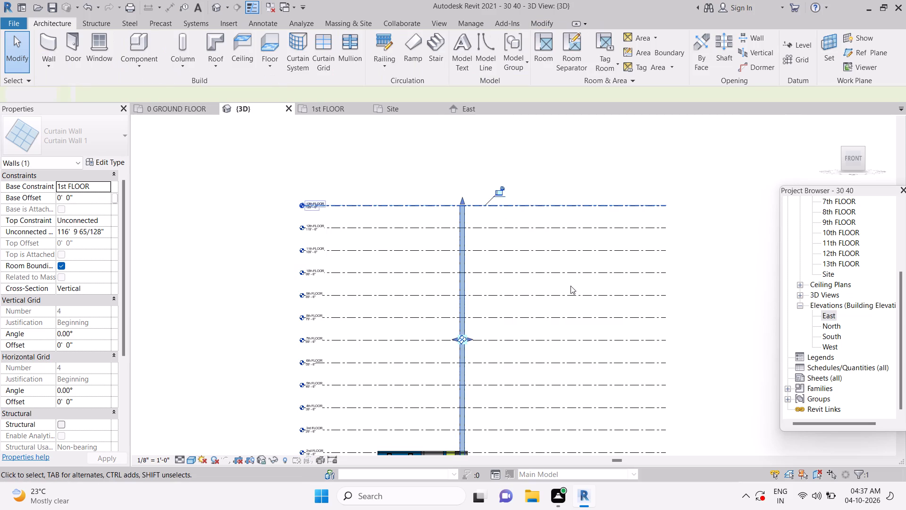
key("Escape")
key("Escape")
key("Escape")
key("Escape")
key("Escape")
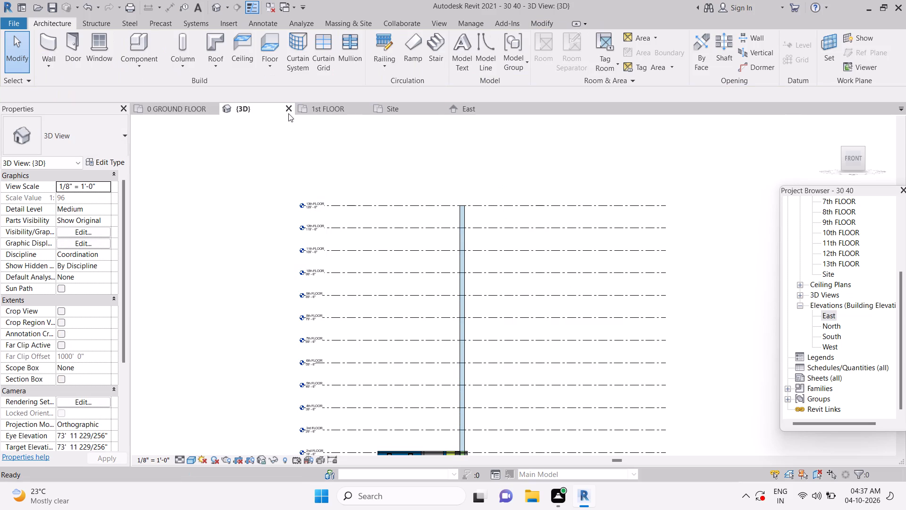
Check the new curtain wall beside the railing in the 1st FLOOR plan and the front 3D view.
left_click(333, 109)
scroll(503, 349, "down", 4)
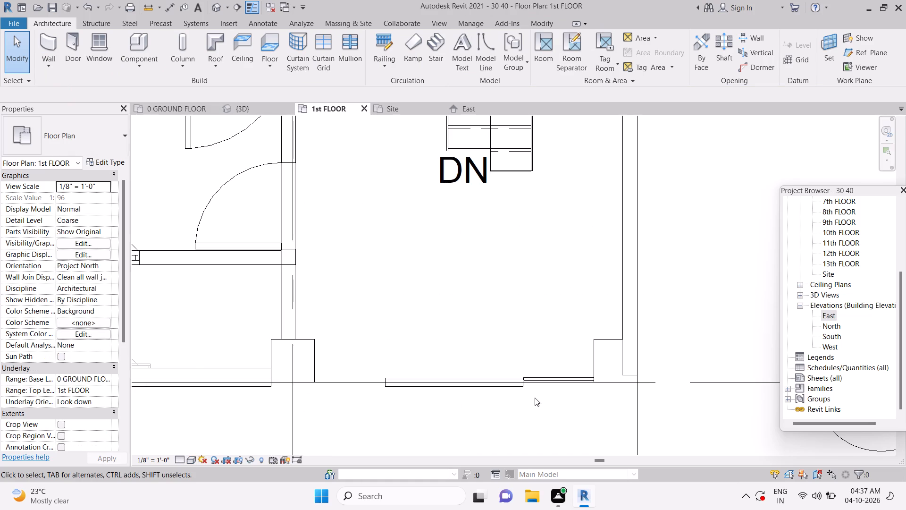
scroll(391, 367, "up", 1)
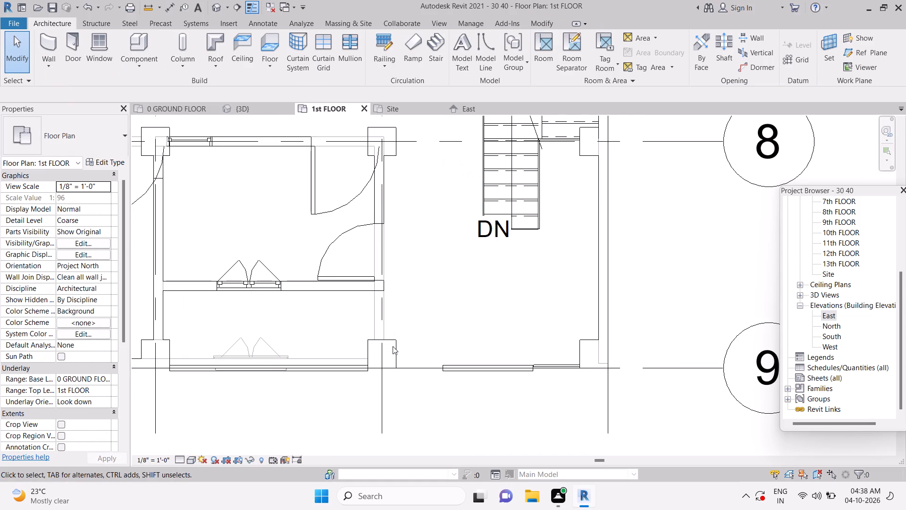
left_click(240, 106)
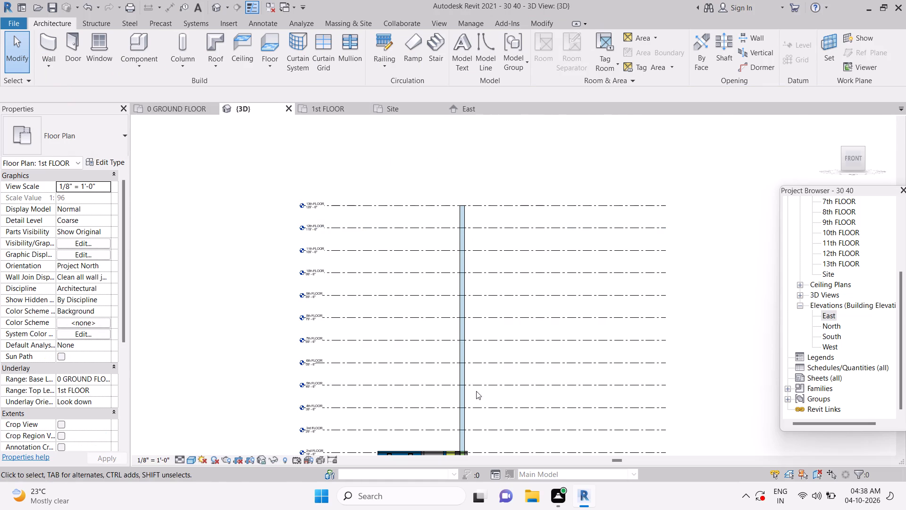
middle_click_drag(483, 405, 484, 252)
scroll(453, 286, "up", 4)
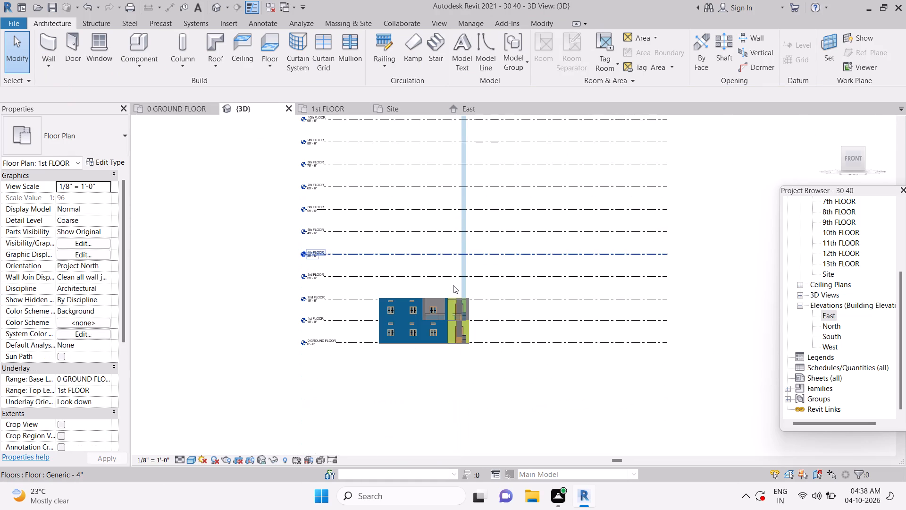
scroll(451, 300, "up", 5)
scroll(454, 401, "up", 3)
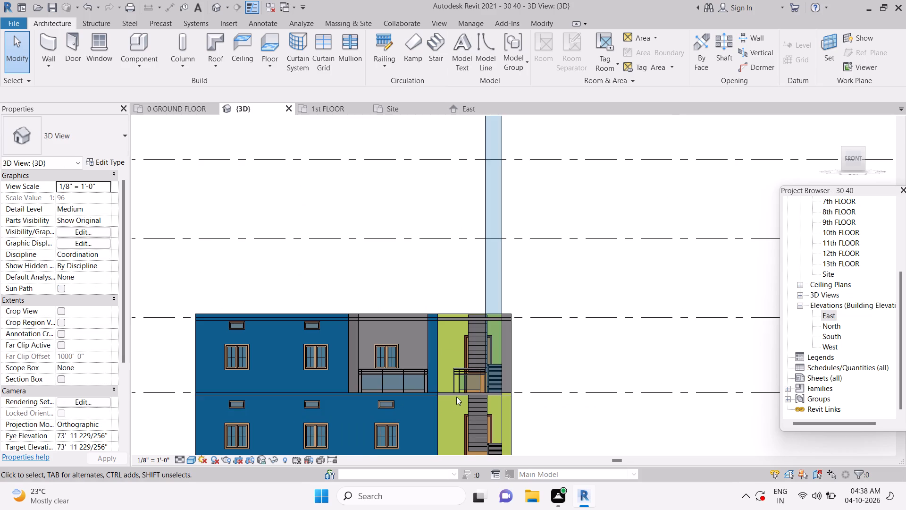
scroll(497, 221, "down", 4)
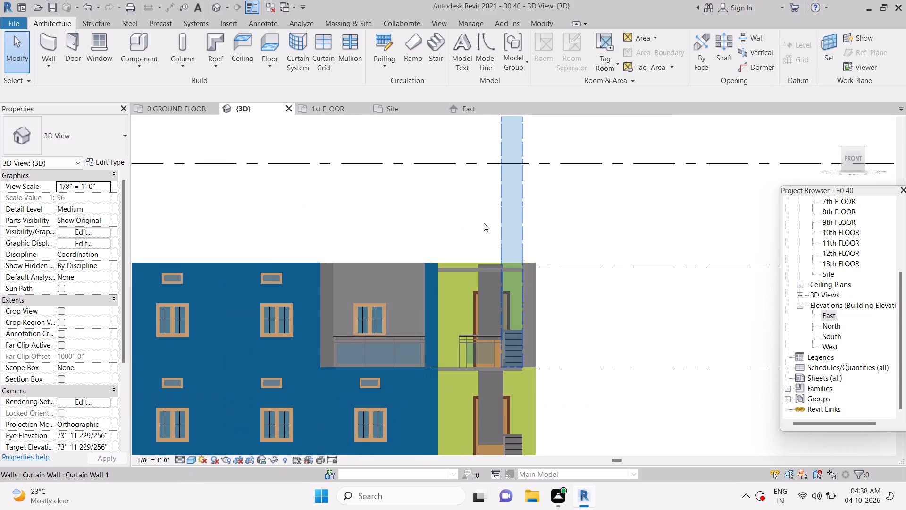
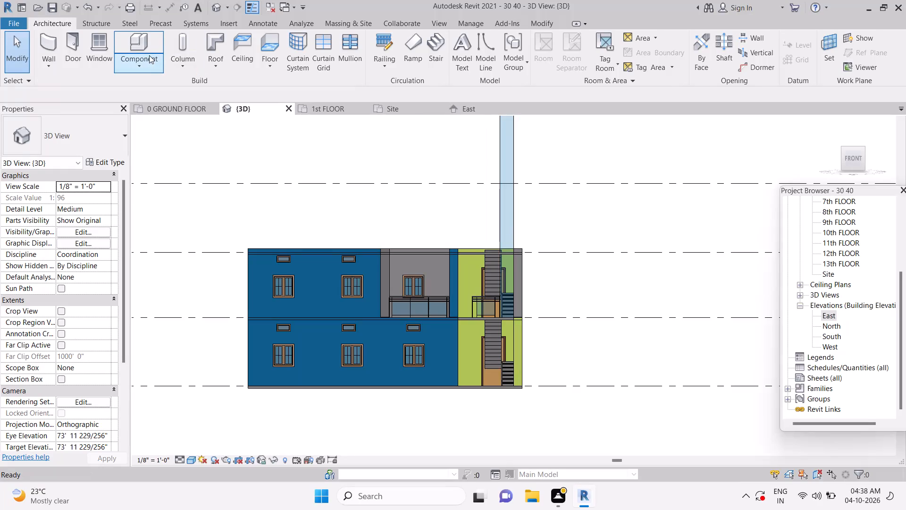
Start the Place a Component command in the front 3D view of the house.
left_click(147, 67)
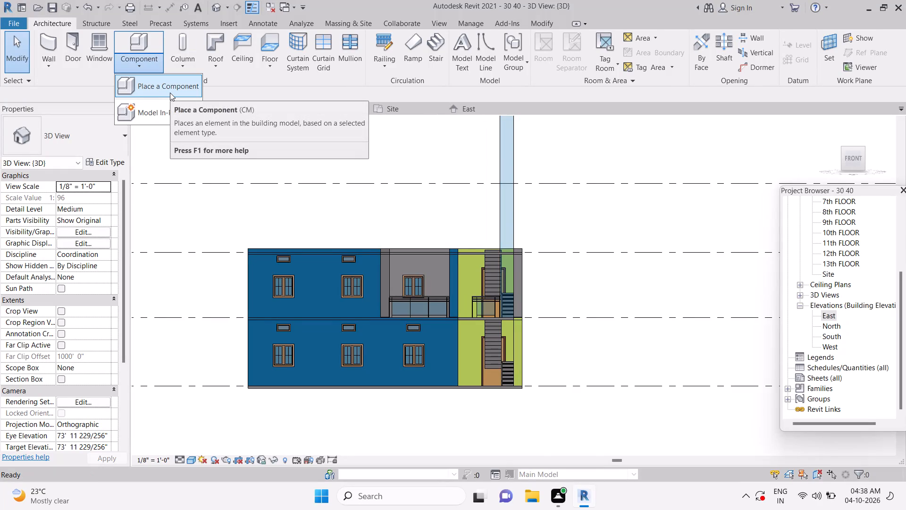
left_click(168, 92)
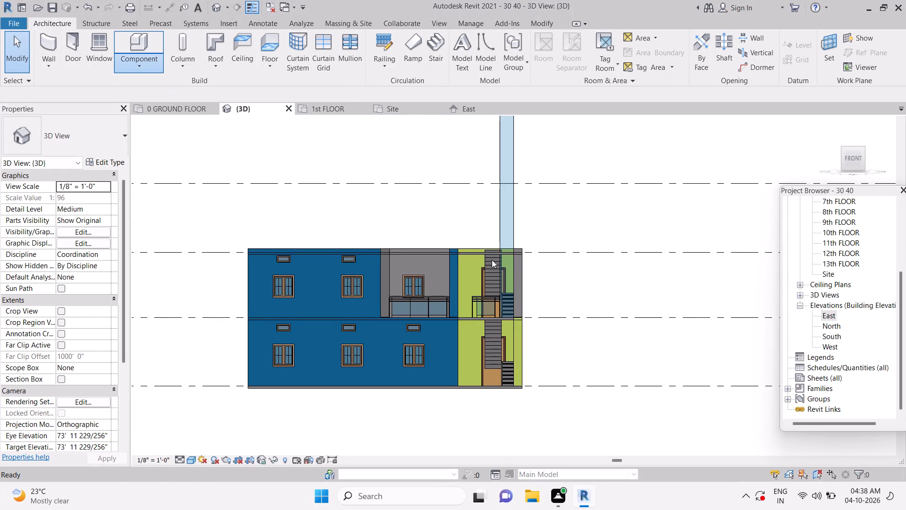
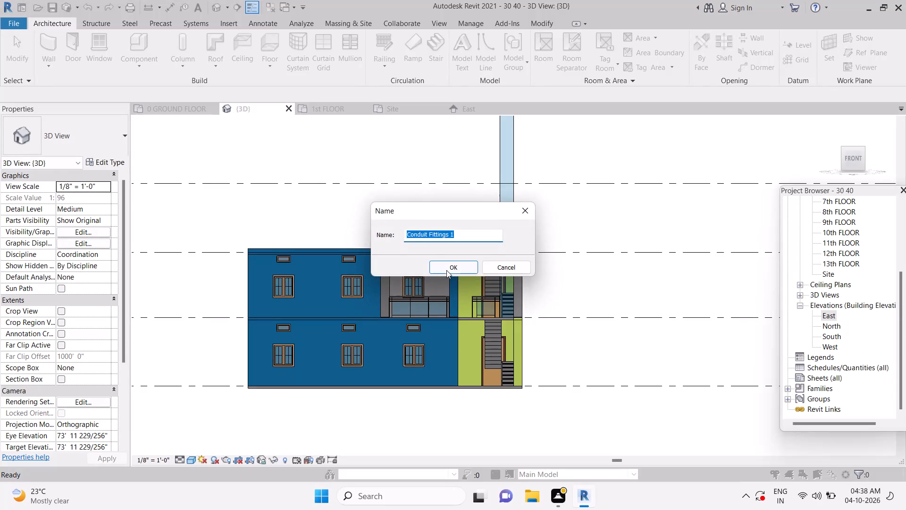
Create the in-place conduit fittings model under its proposed name and start an Extrusion in it.
left_click(446, 269)
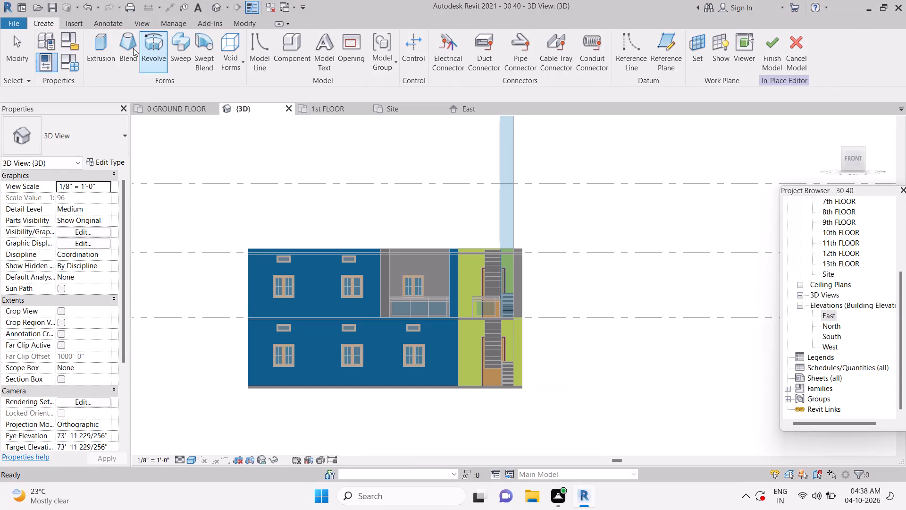
left_click(100, 47)
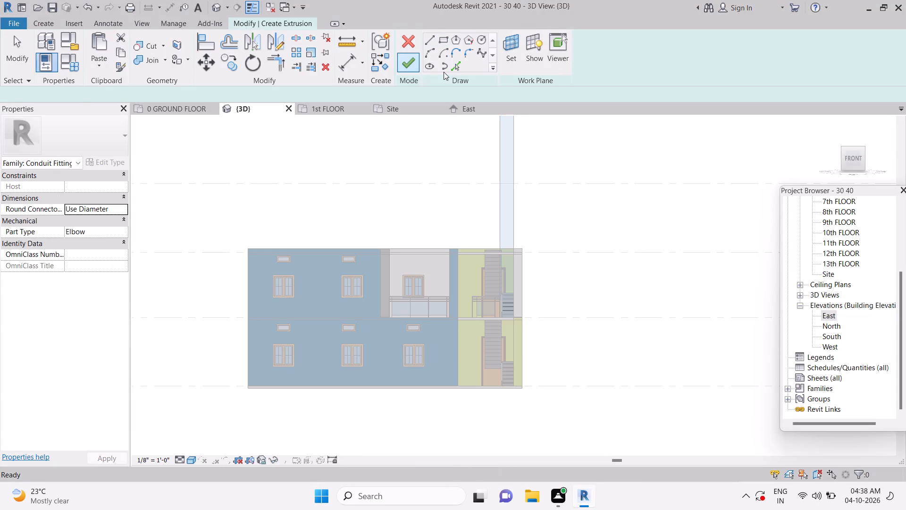
Set the extrusion's work plane with the Pick a plane option, choosing a face on the front facade near the first-floor slab.
left_click(515, 57)
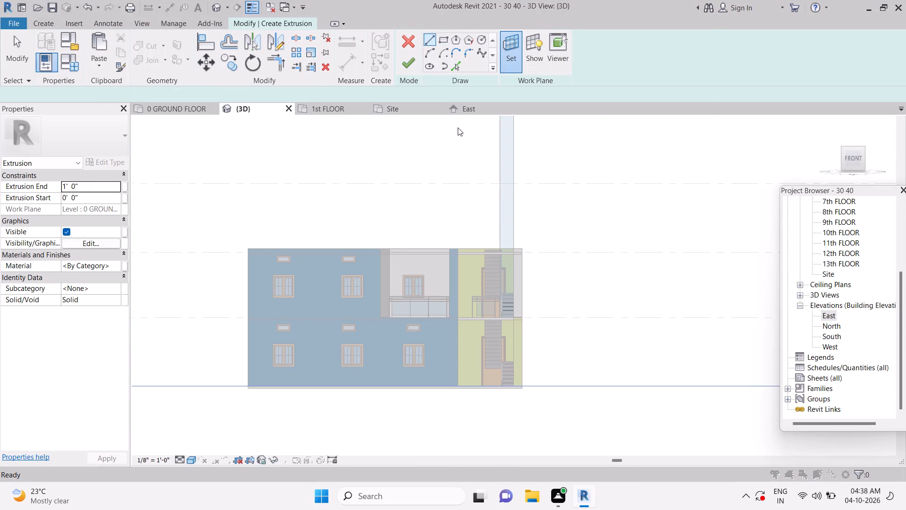
left_click(365, 259)
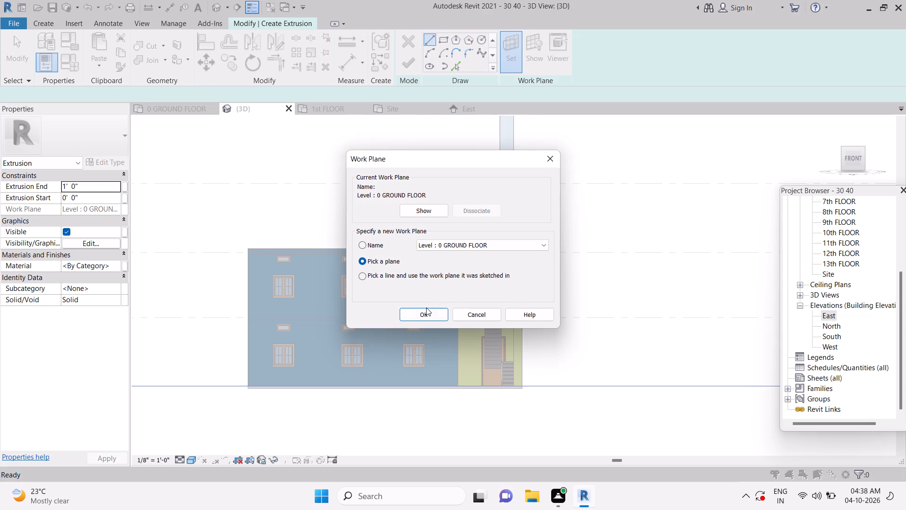
left_click(426, 307)
scroll(477, 318, "up", 9)
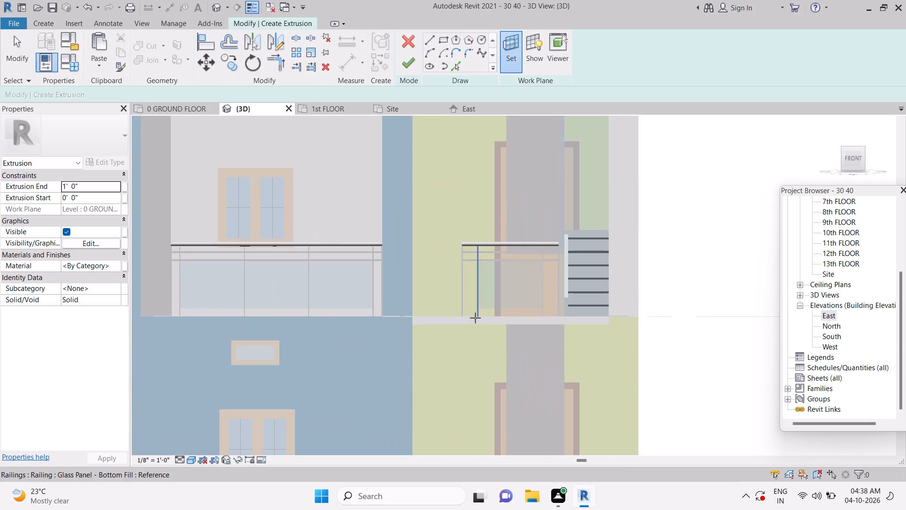
scroll(446, 324, "up", 4)
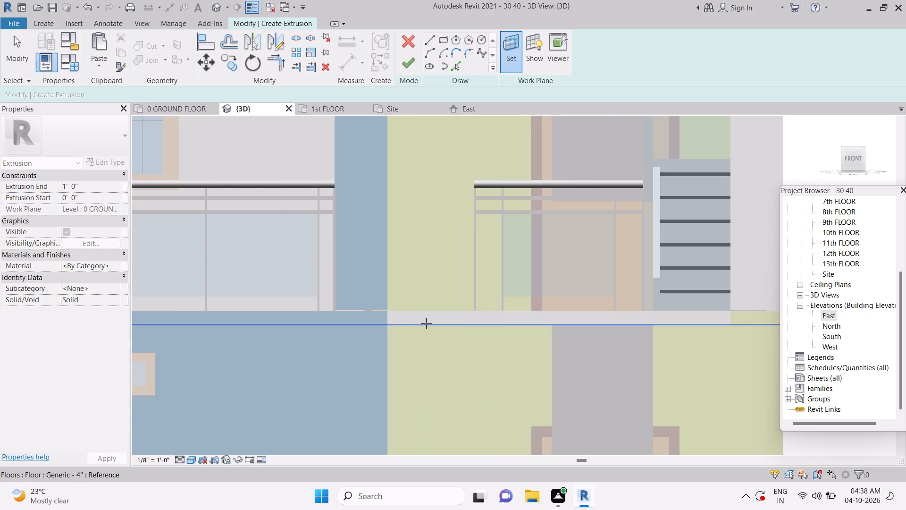
key("grave")
key("grave")
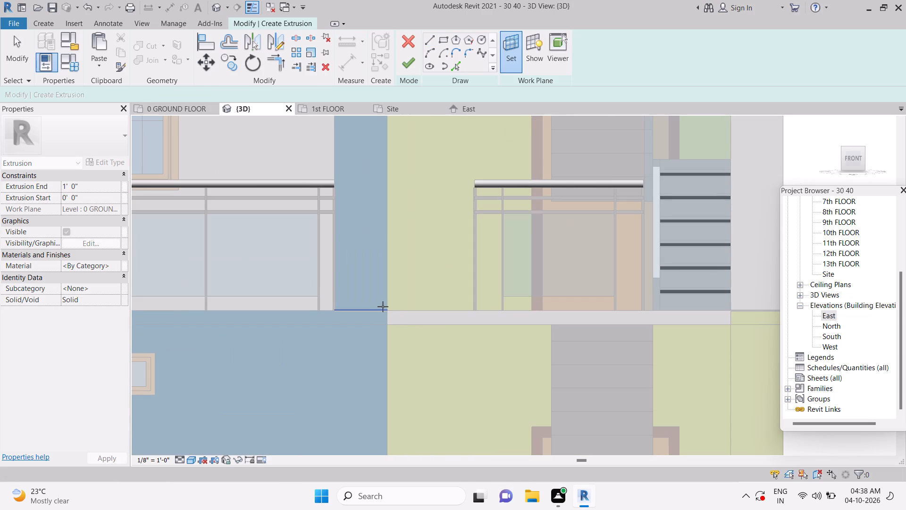
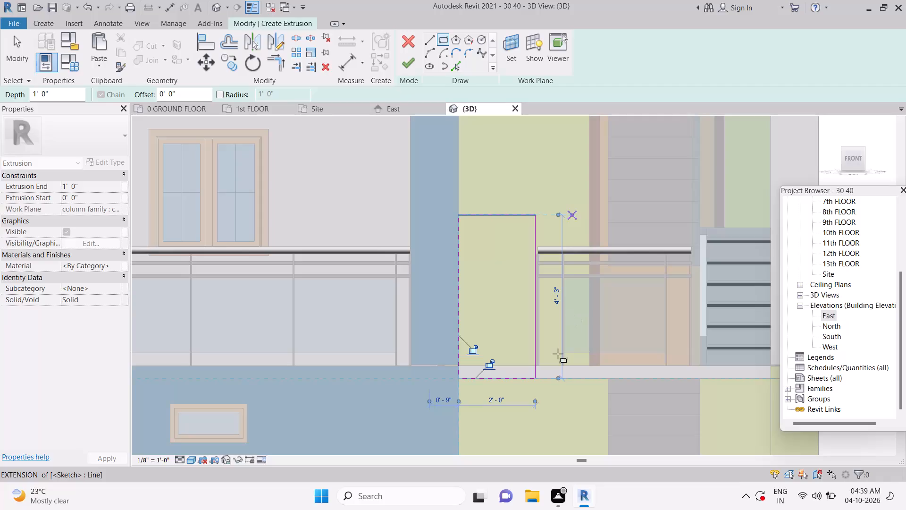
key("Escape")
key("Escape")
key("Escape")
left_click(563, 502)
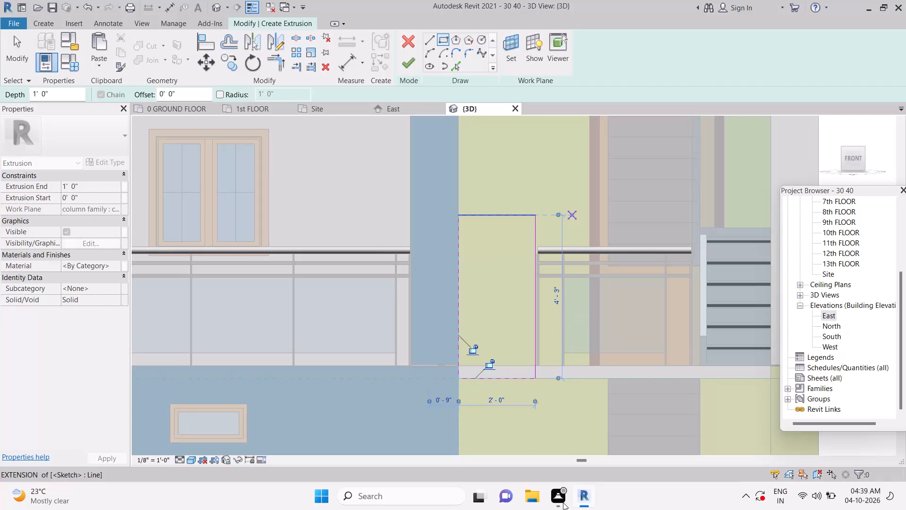
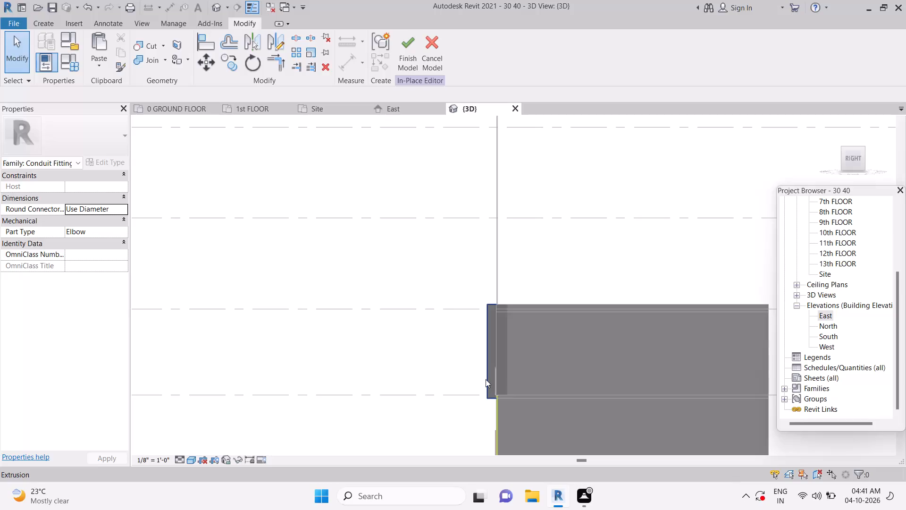
Select the thin in-place extrusion projecting from the upper part of the front facade.
left_click(485, 379)
scroll(495, 359, "up", 8)
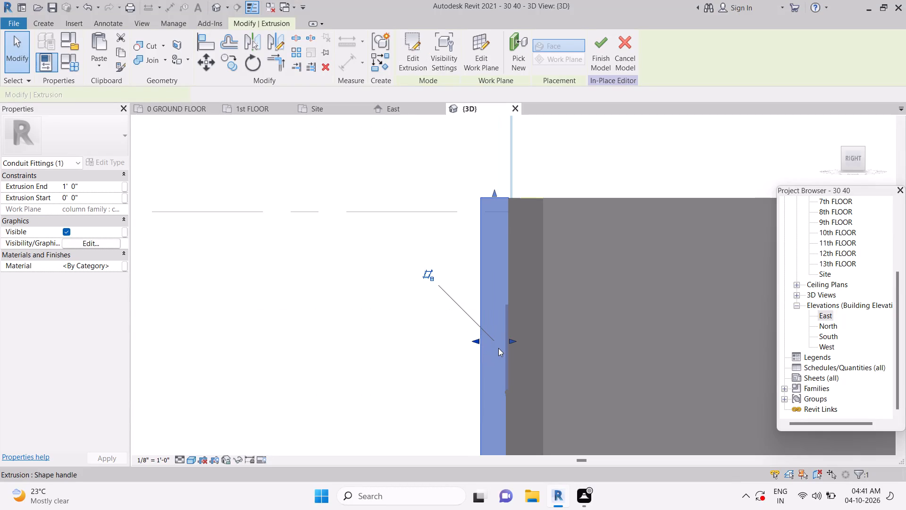
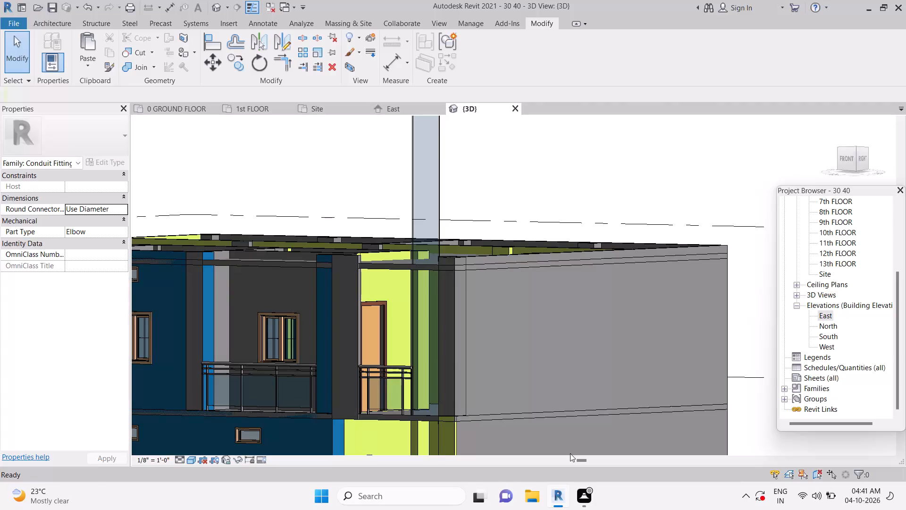
Clear the current selection and save the project.
key("Escape")
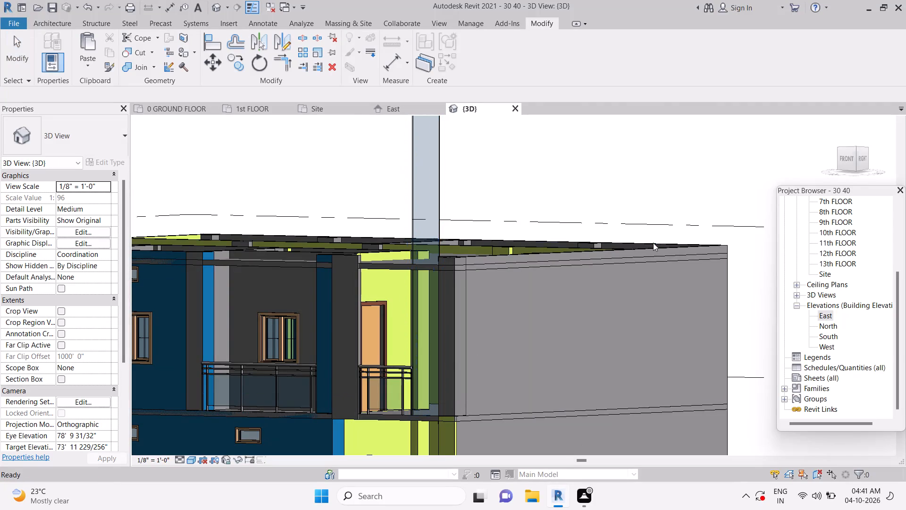
key("Escape")
key("ctrl+s")
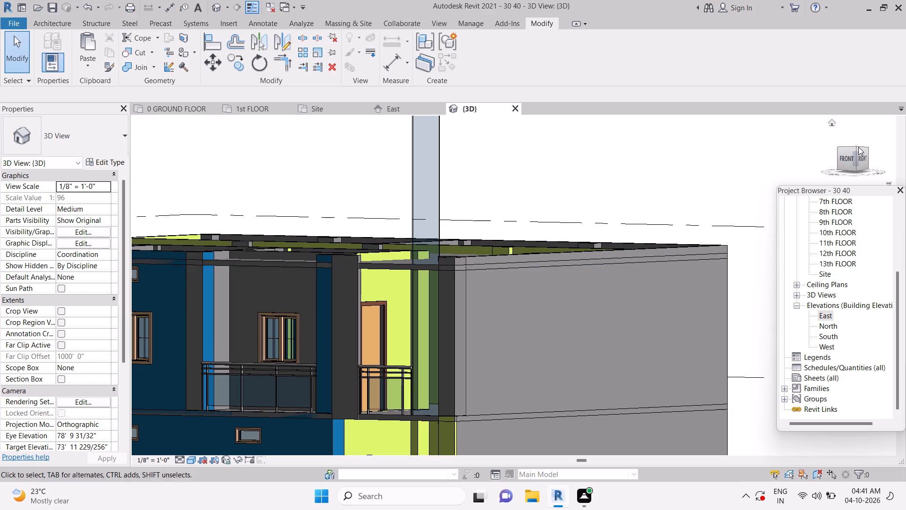
Stretch the top of the grey in-place pier beside the stair bay up to the 13th FLOOR level.
left_click(850, 157)
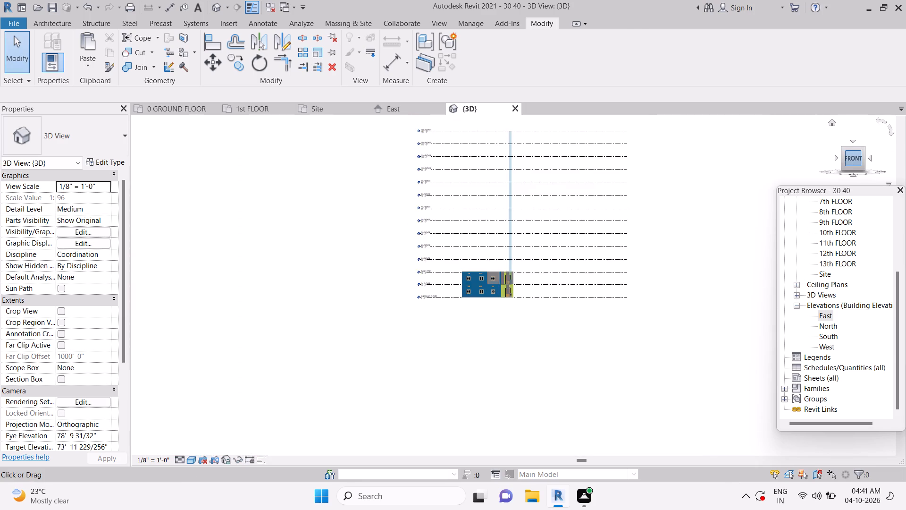
key("Escape")
scroll(512, 361, "up", 9)
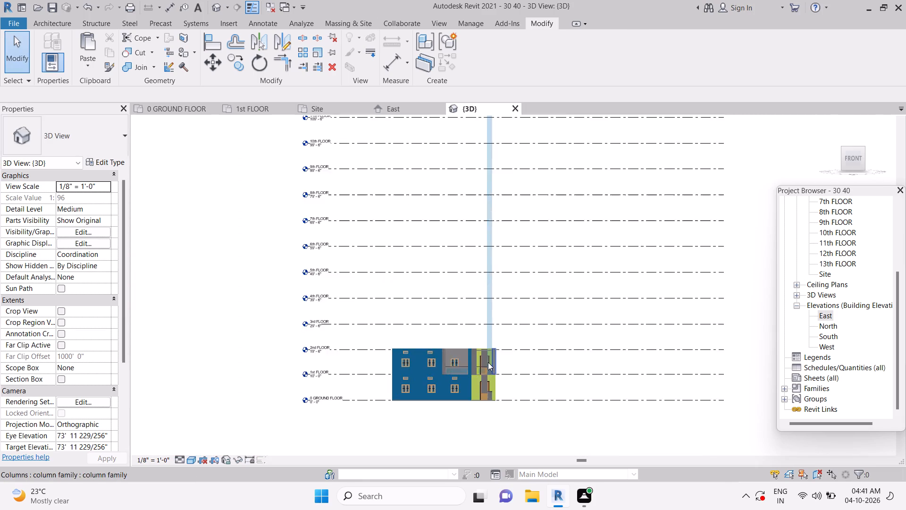
key("Escape")
key("Escape")
key("Escape")
key("Escape")
key("Escape")
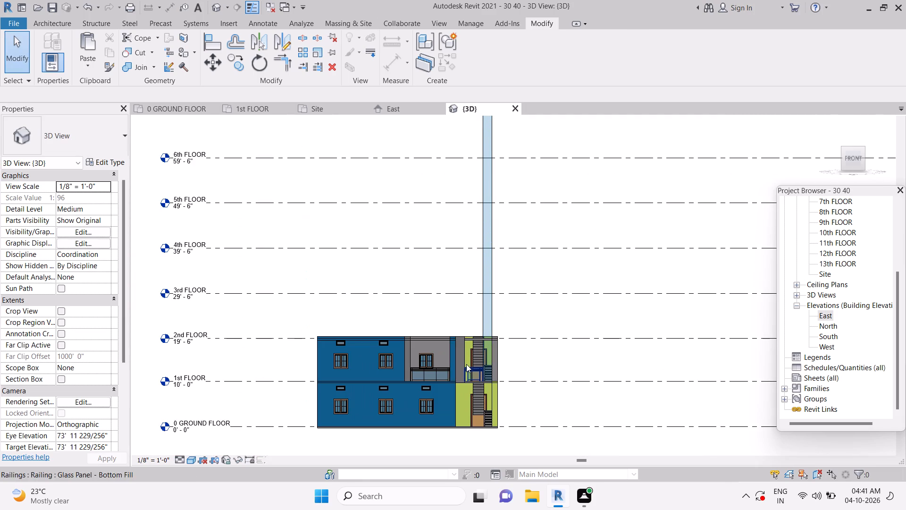
left_click(466, 364)
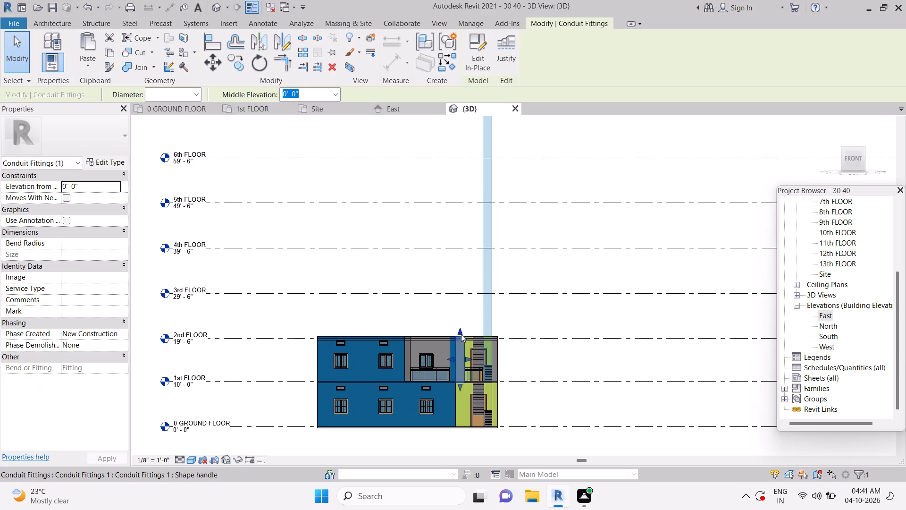
left_click_drag(460, 331, 457, 210)
scroll(534, 264, "down", 3)
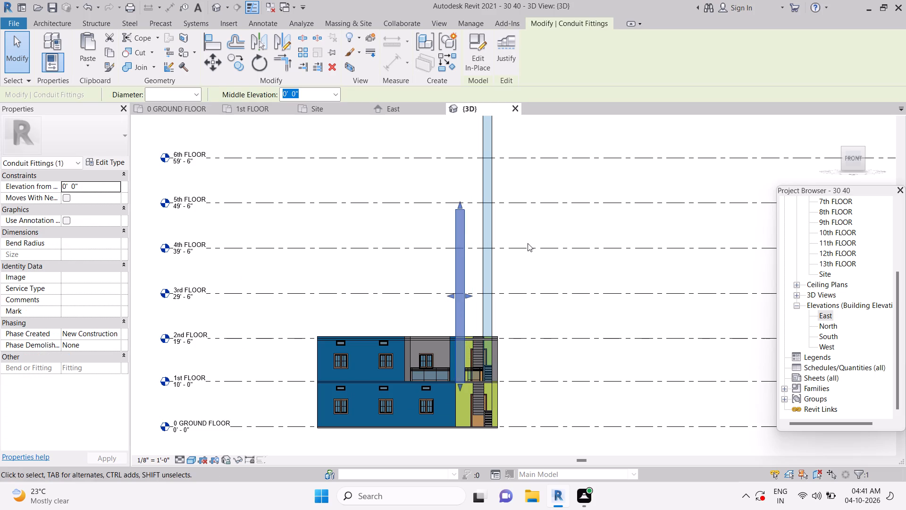
middle_click_drag(526, 231, 533, 294)
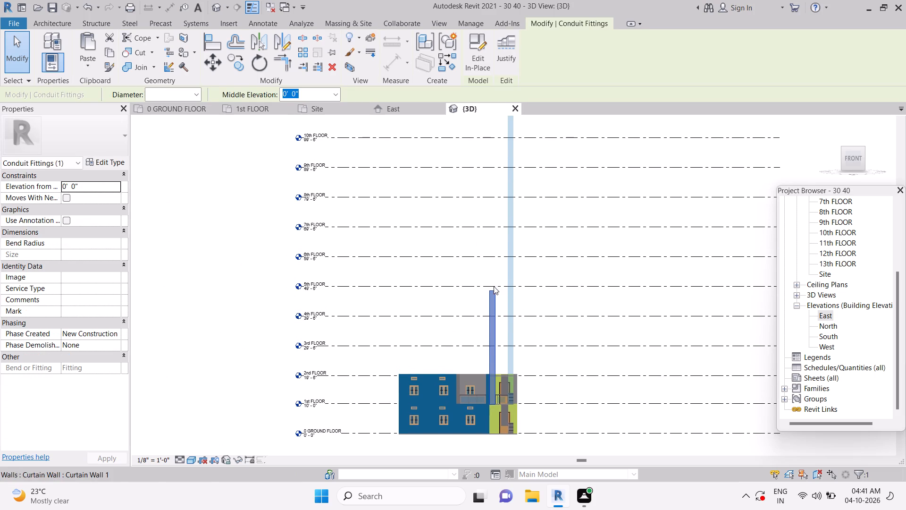
left_click_drag(493, 287, 488, 146)
middle_click_drag(567, 175, 581, 239)
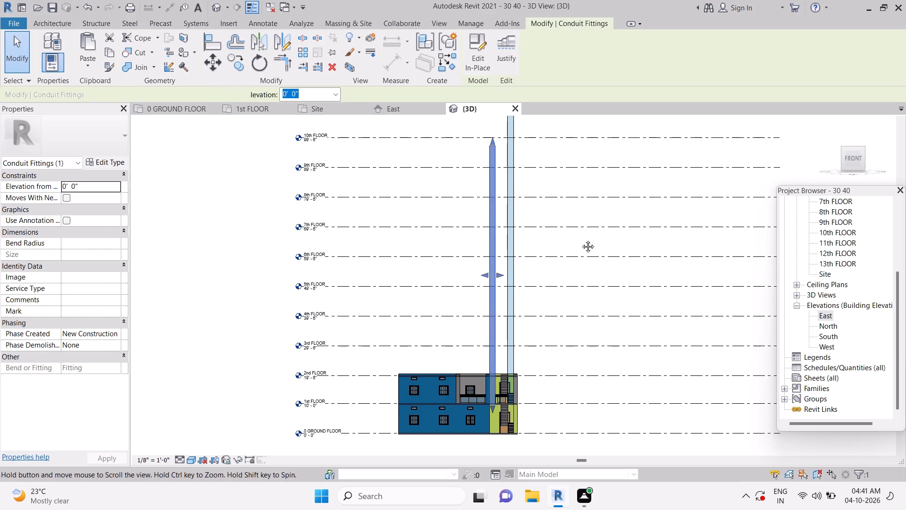
middle_click_drag(581, 239, 604, 348)
left_click_drag(528, 312, 528, 300)
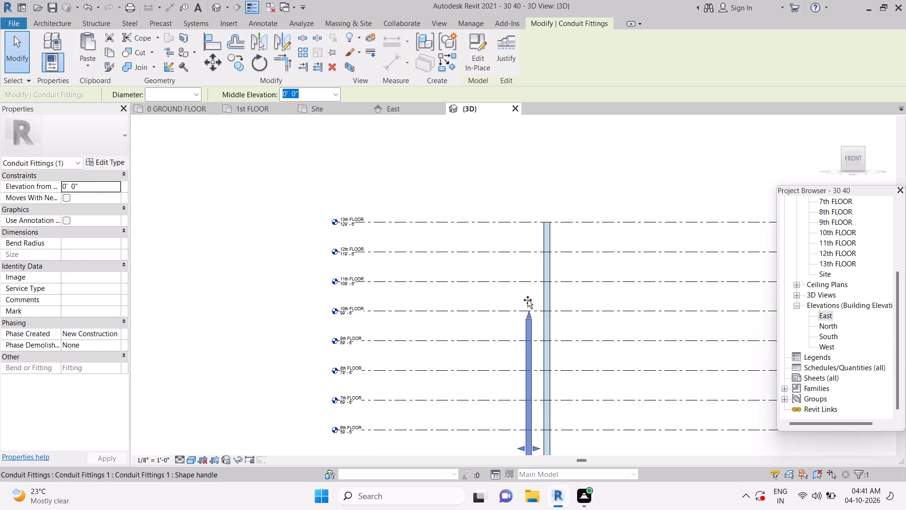
left_click_drag(528, 300, 526, 226)
key("Escape")
key("Escape")
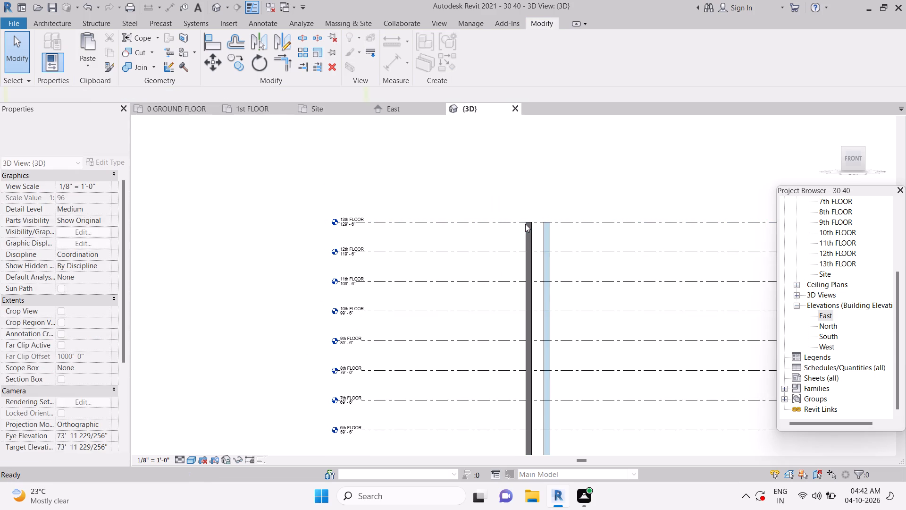
key("Escape")
key("Escape")
Examine the extended grey pier against the balcony, stair bay and curtain wall strip, from the front and at an angle.
middle_click_drag(570, 368, 539, 184)
key("Escape")
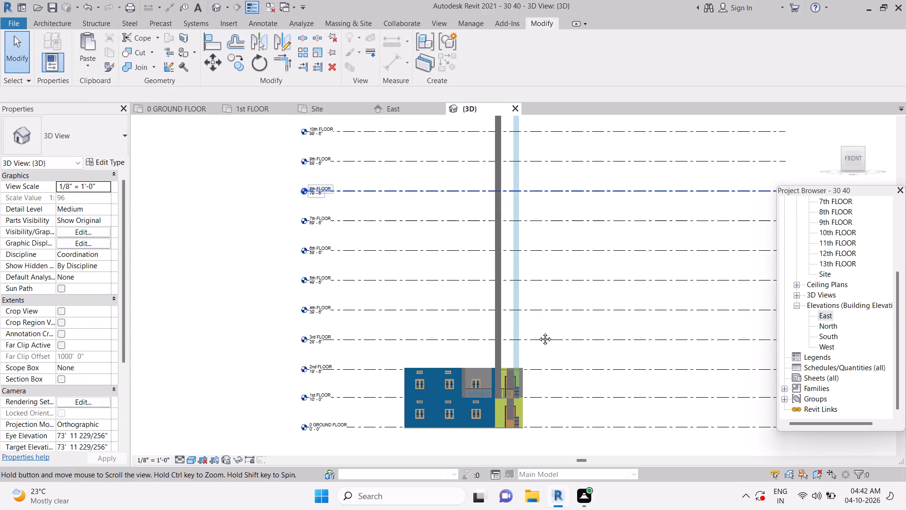
key("Escape")
scroll(497, 391, "up", 9)
key("Escape")
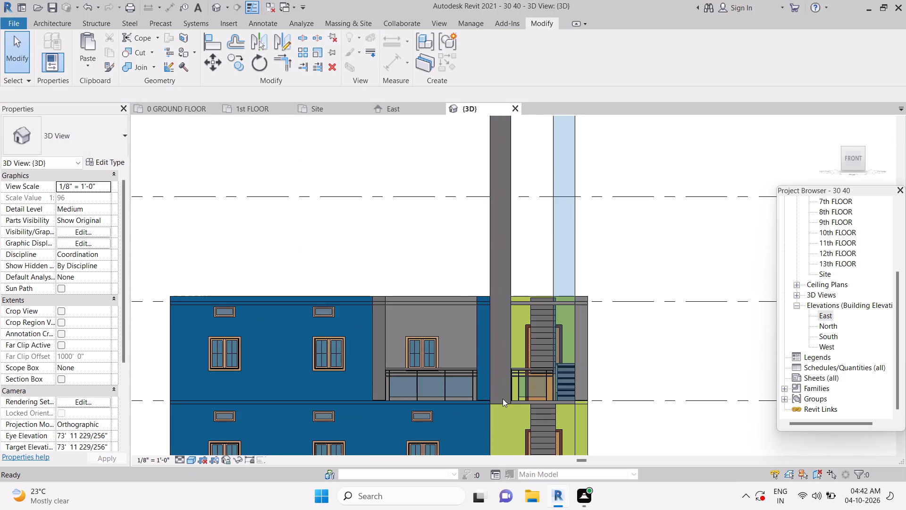
key("Escape")
scroll(503, 404, "up", 5)
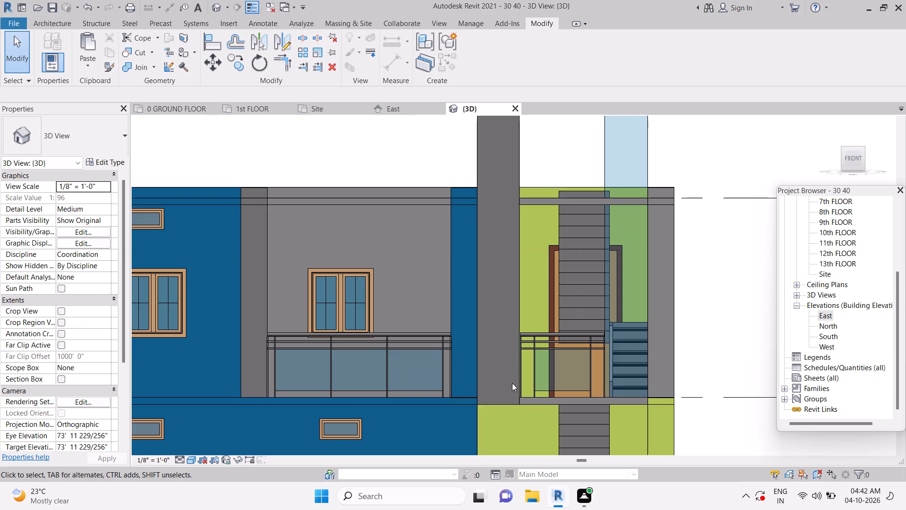
scroll(512, 383, "down", 1)
middle_click_drag(647, 258, 637, 268, "shift")
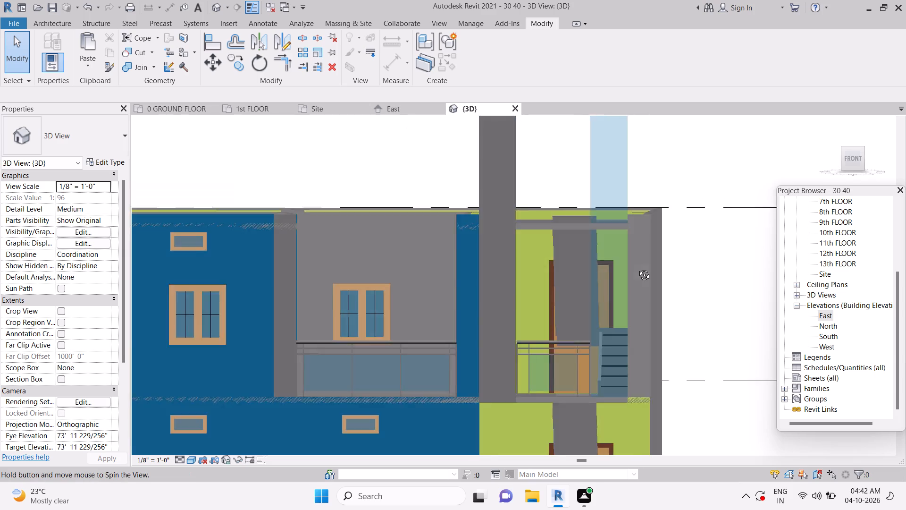
middle_click_drag(637, 268, 595, 342, "shift")
scroll(567, 260, "down", 7)
key("Escape")
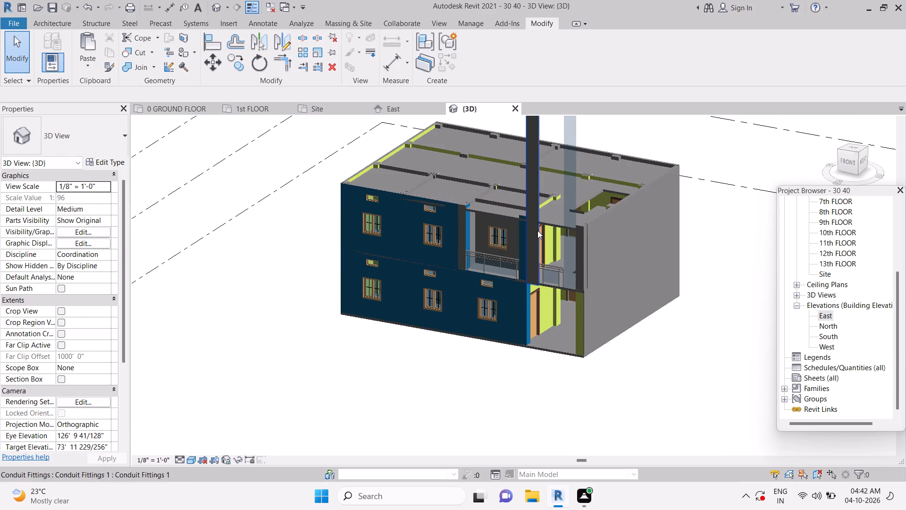
key("Escape")
key("Escape")
middle_click_drag(517, 253, 590, 236, "shift")
middle_click_drag(552, 300, 536, 251, "shift")
key("Escape")
Open the tall grey pier for in-place editing and start a void extrusion.
left_click(848, 159)
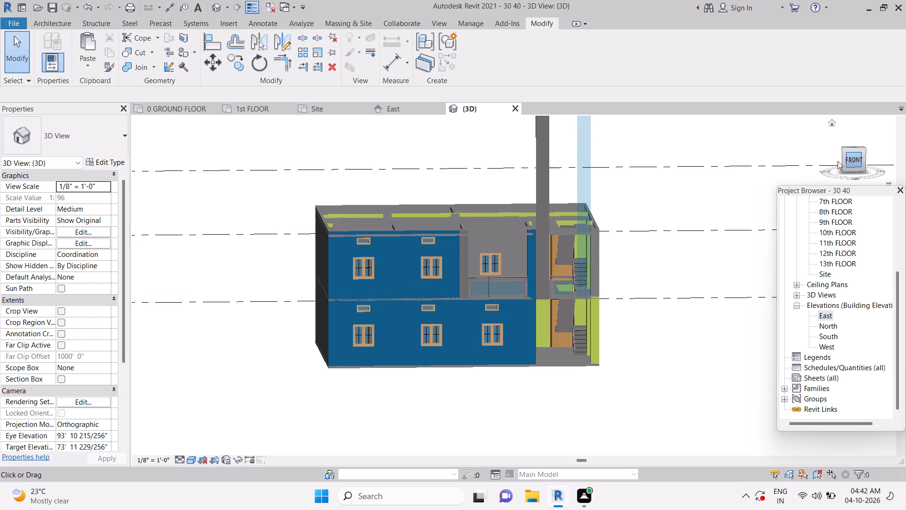
scroll(509, 382, "up", 5)
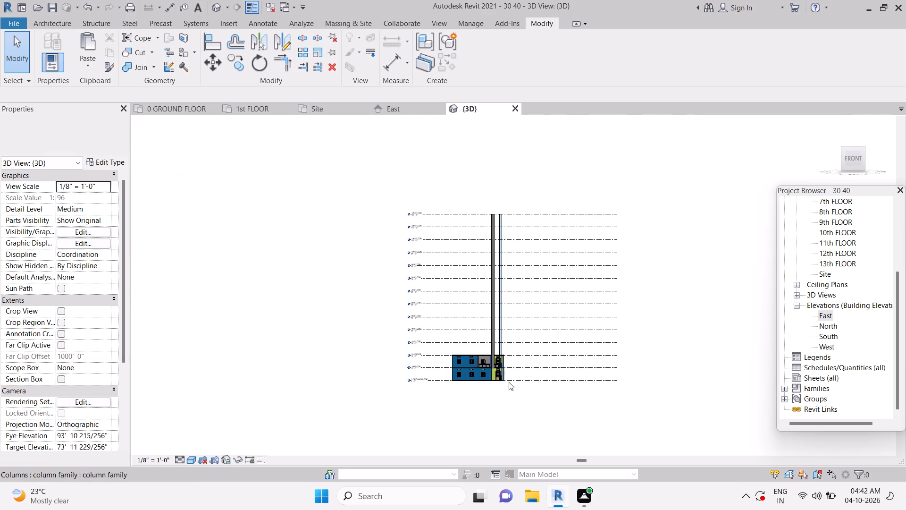
scroll(504, 381, "up", 6)
key("Escape")
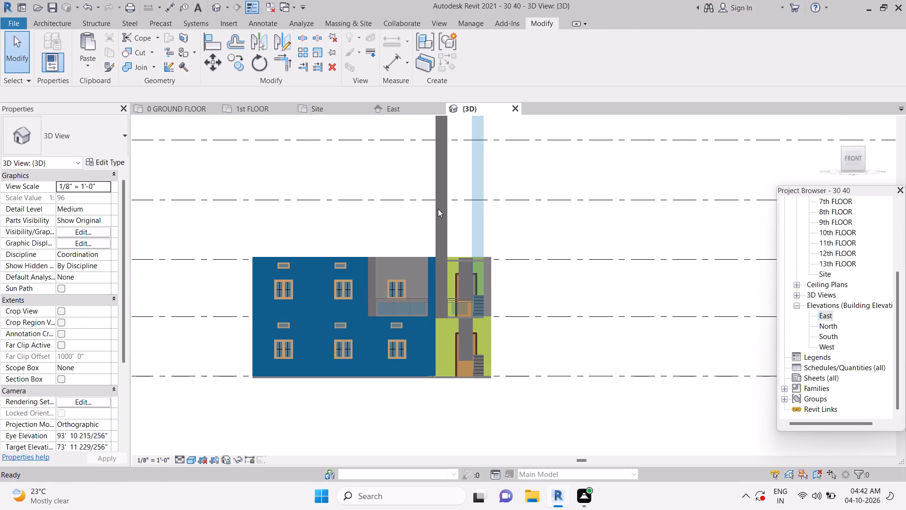
left_click(438, 207)
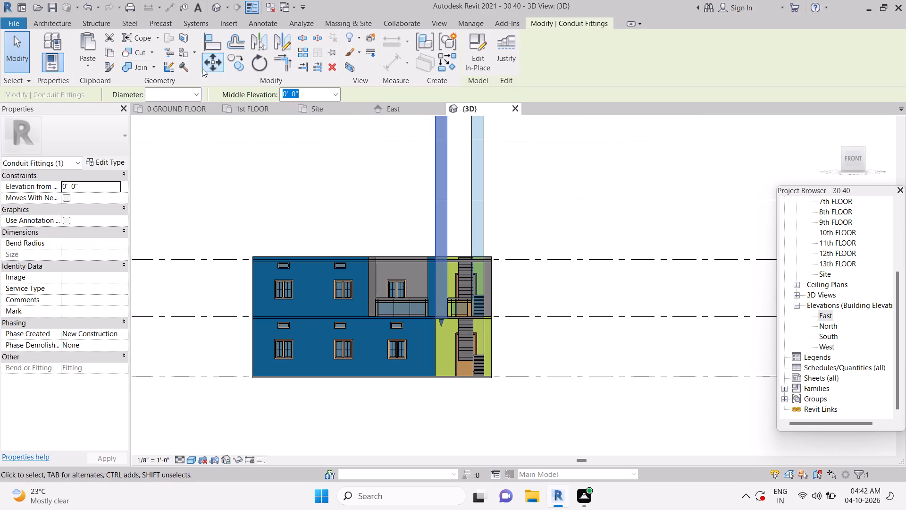
left_click(466, 51)
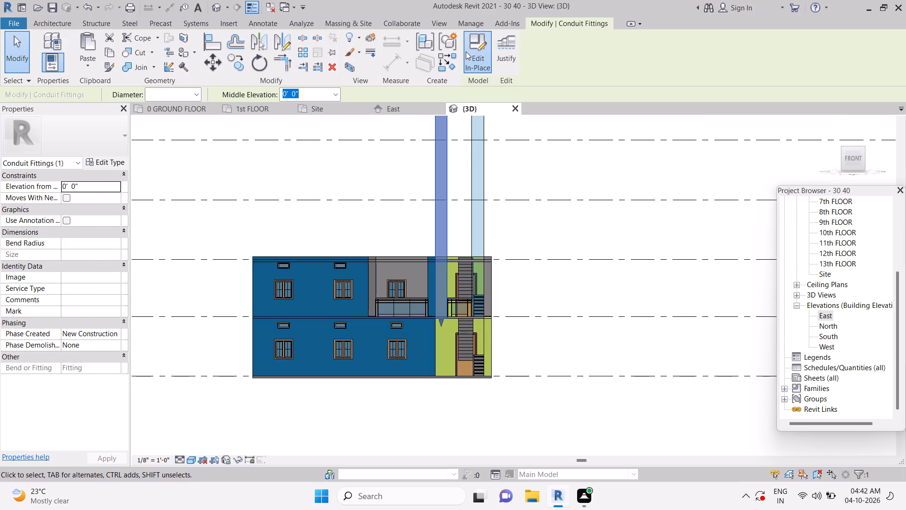
scroll(449, 323, "up", 8)
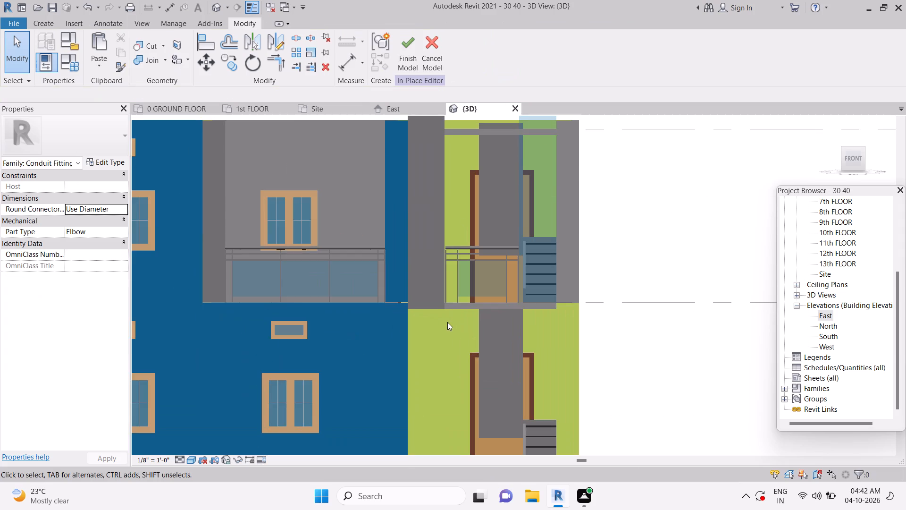
scroll(456, 306, "up", 1)
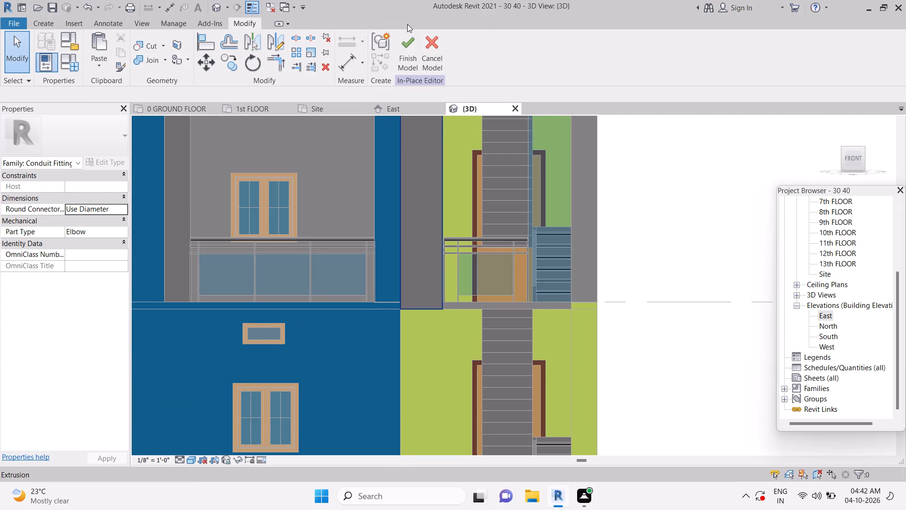
left_click(51, 20)
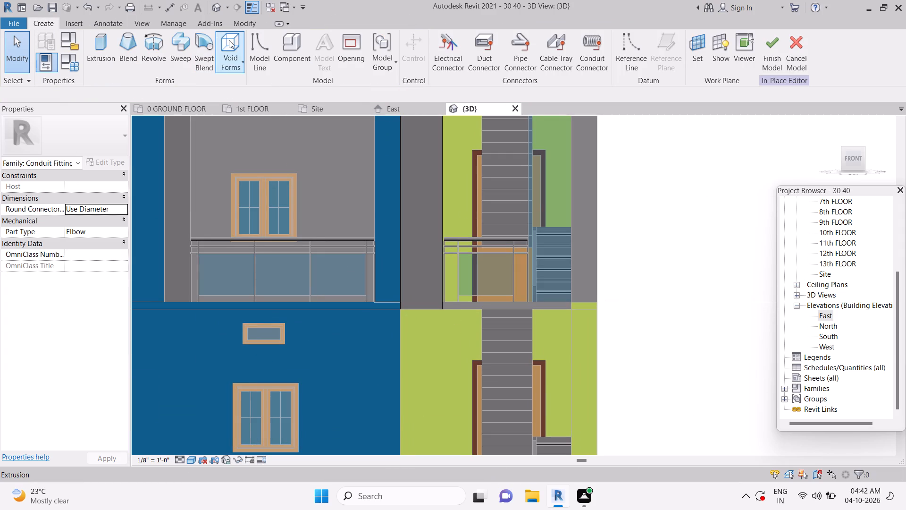
left_click(229, 40)
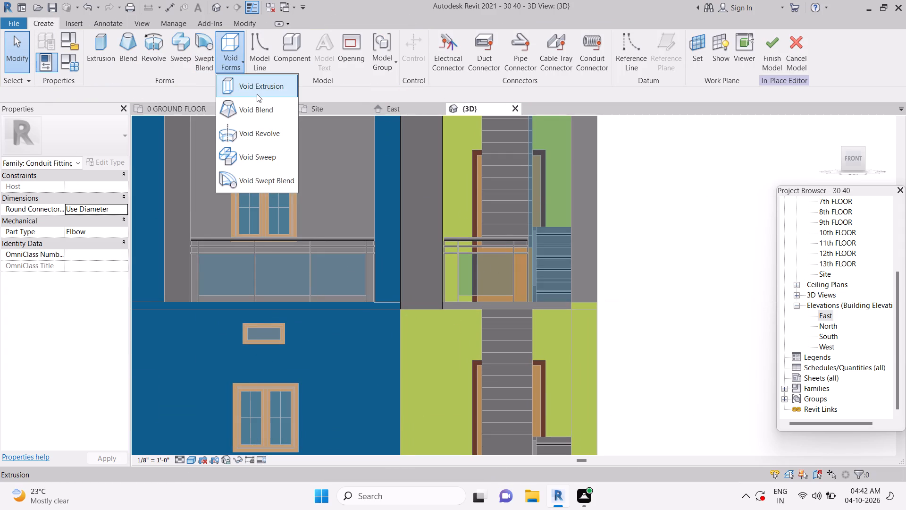
left_click(256, 91)
scroll(425, 306, "up", 4)
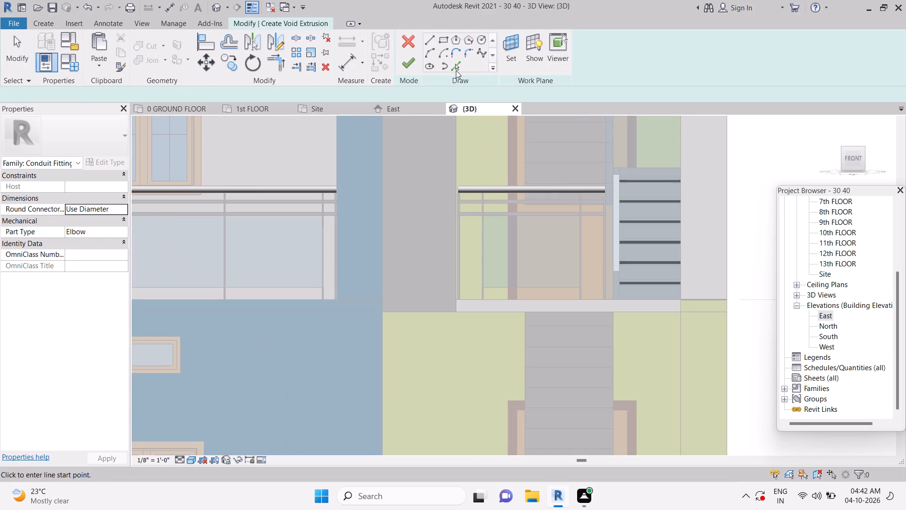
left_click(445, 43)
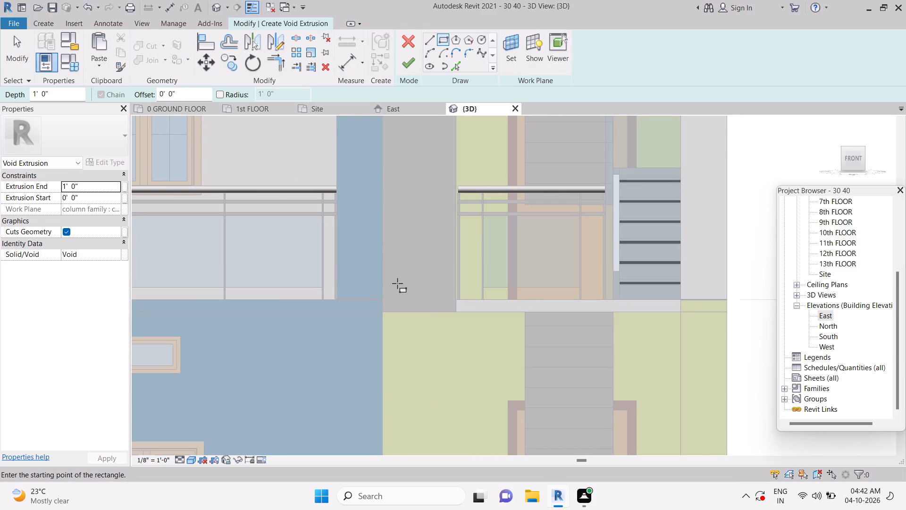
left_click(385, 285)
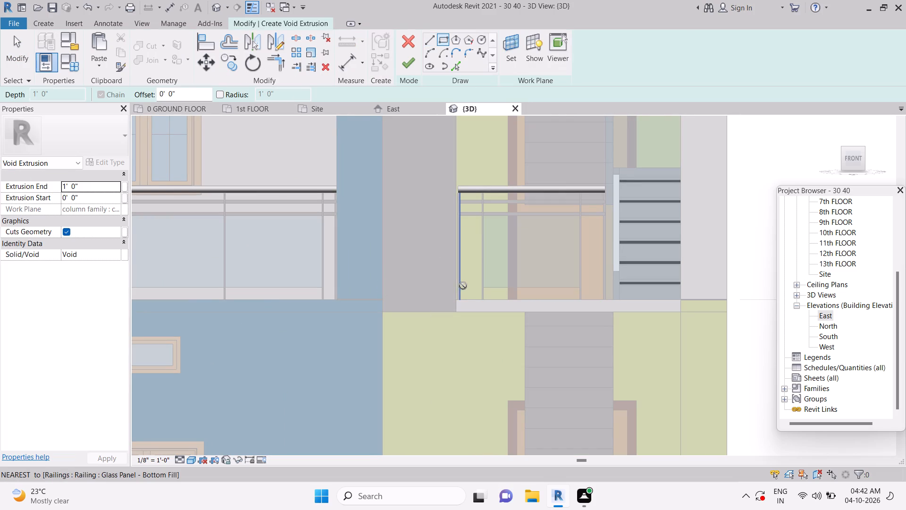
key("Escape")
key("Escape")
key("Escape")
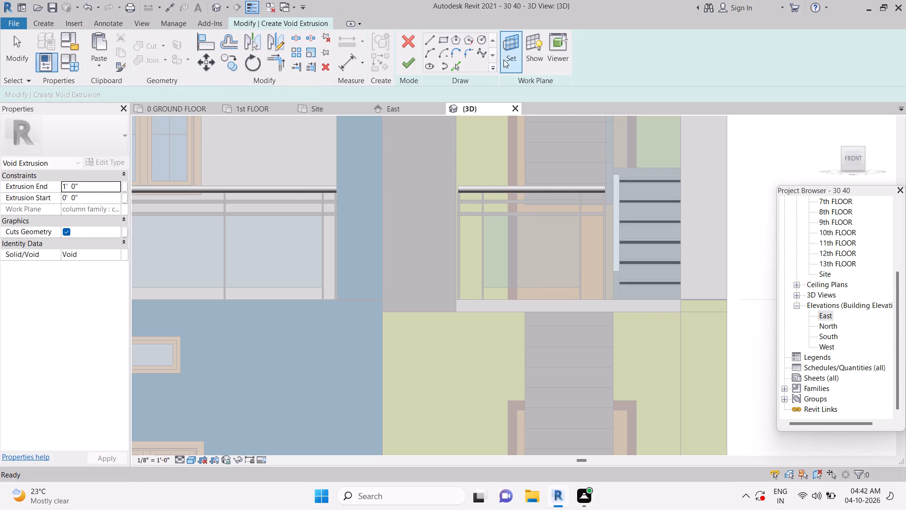
Set the void sketch's work plane by picking the front face of the grey pier.
left_click(505, 59)
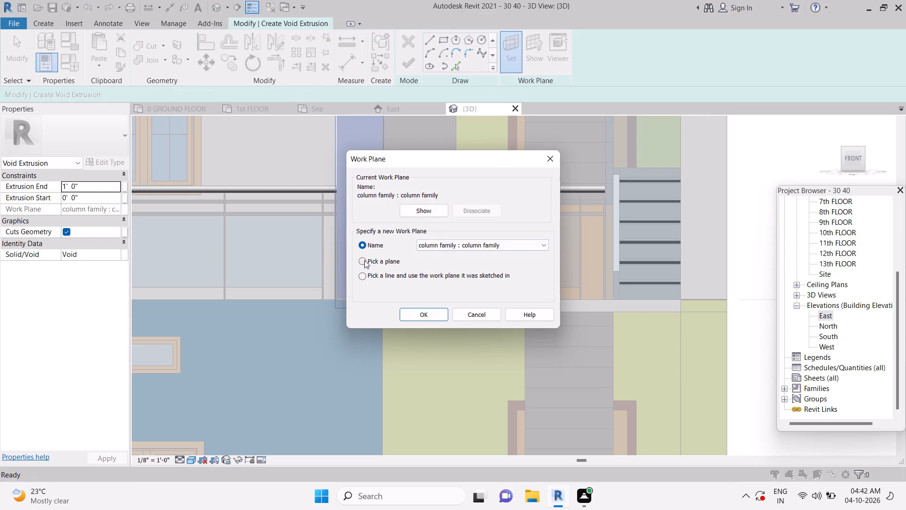
left_click(364, 259)
left_click(416, 320)
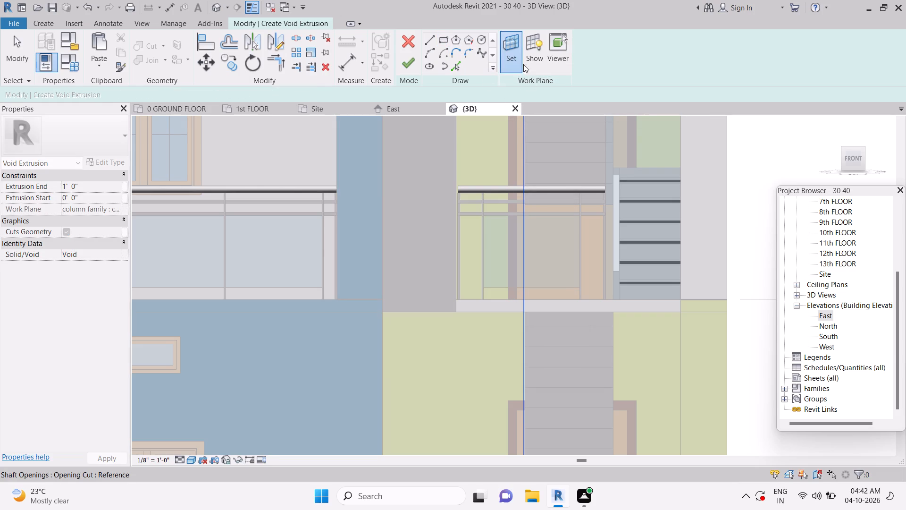
left_click(386, 276)
Sketch a thin rectangle about 2' 4" wide and 1" high across the pier, just above its lower end.
left_click(444, 38)
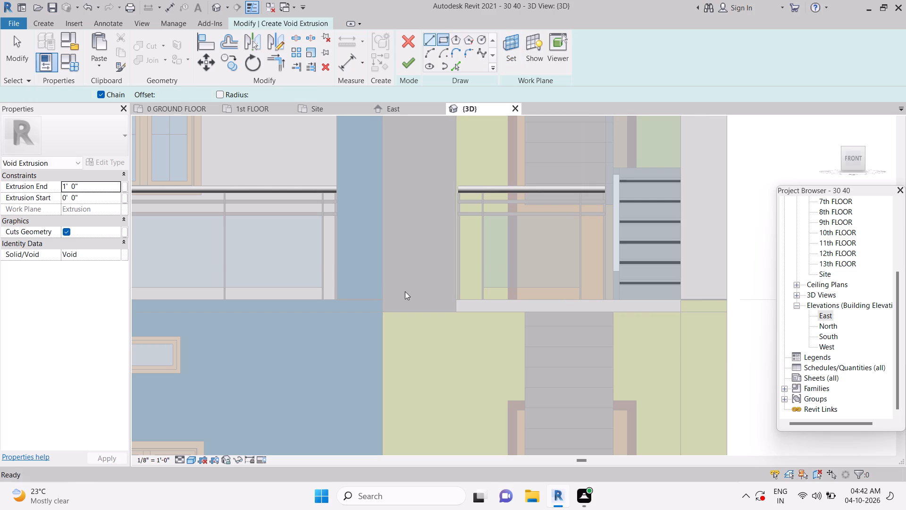
left_click(385, 279)
left_click(469, 283)
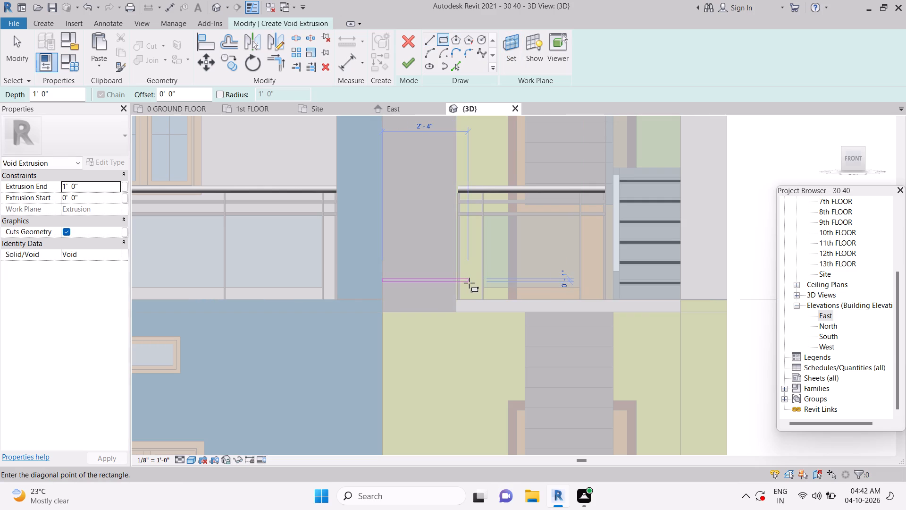
key("Escape")
key("Escape")
key("Escape")
Set the height of the thin void rectangle across the pier to 2".
scroll(458, 284, "up", 9)
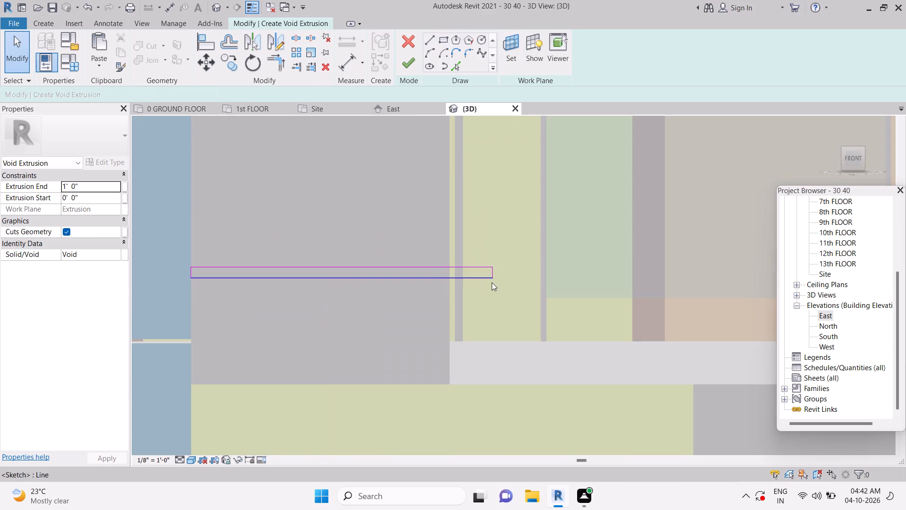
left_click(488, 279)
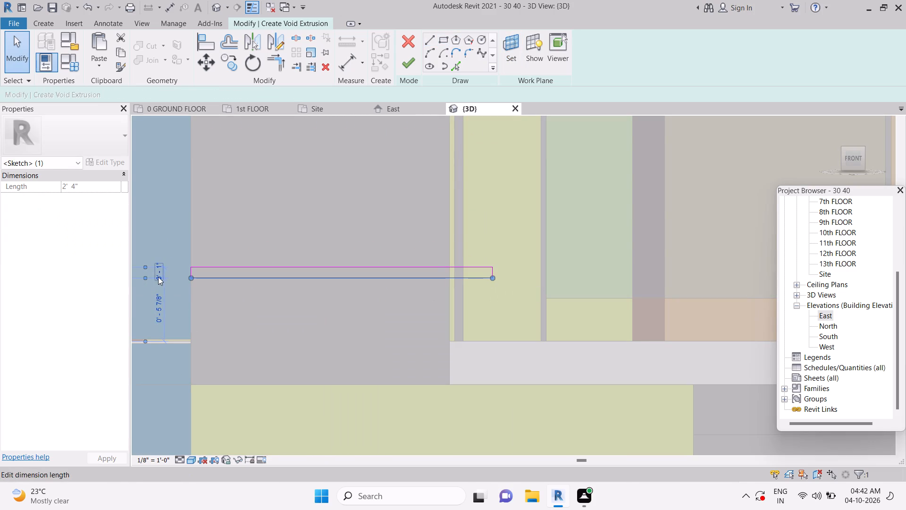
left_click(158, 275)
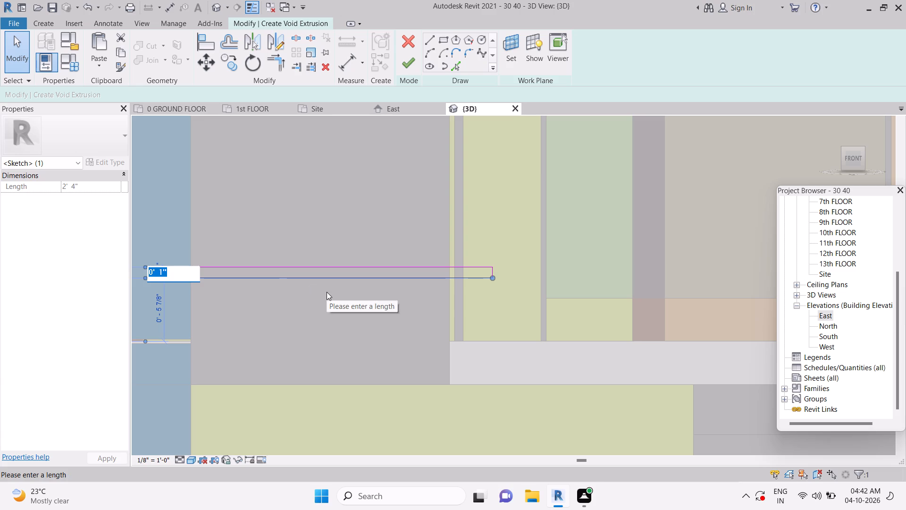
key("2")
key("shift+quotedbl")
key("Return")
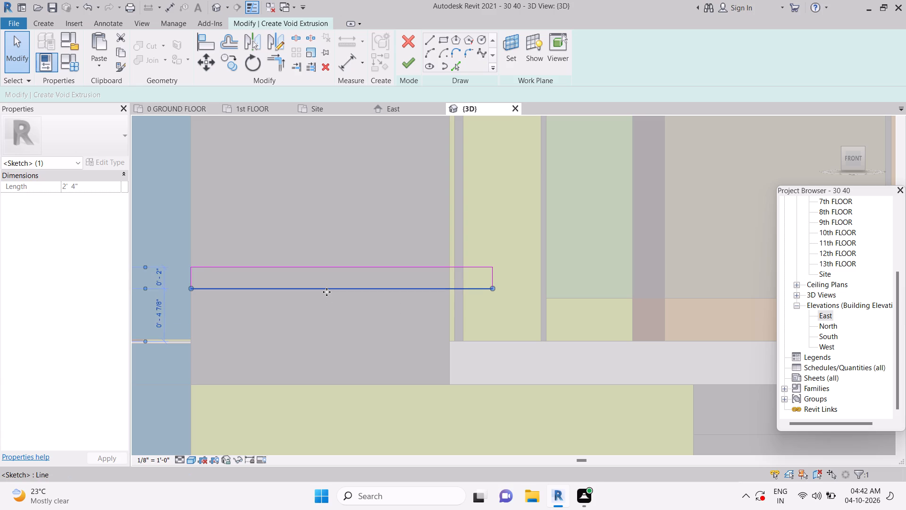
key("Escape")
key("Escape")
Copy the whole rectangle straight up the pier with Constrain and Multiple enabled, placing ten copies at 1' spacing up to about the 2nd floor.
key("Tab")
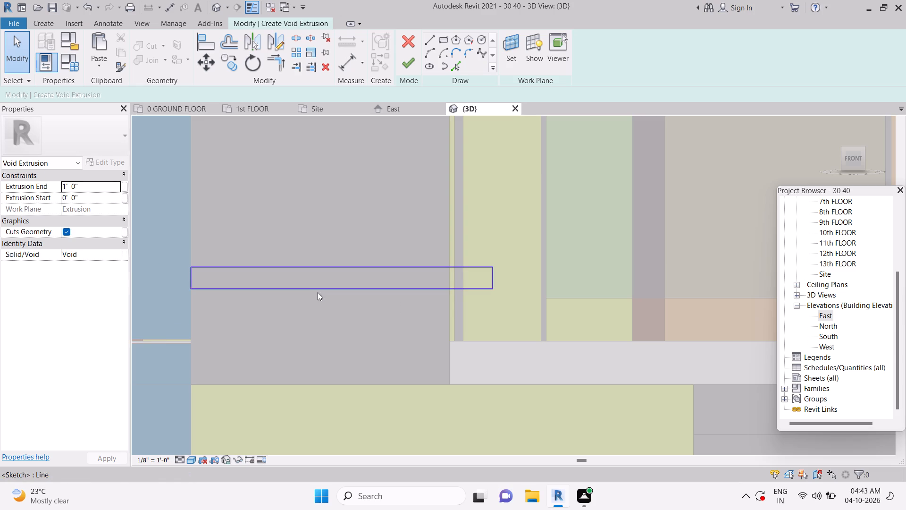
left_click(318, 292)
left_click(237, 67)
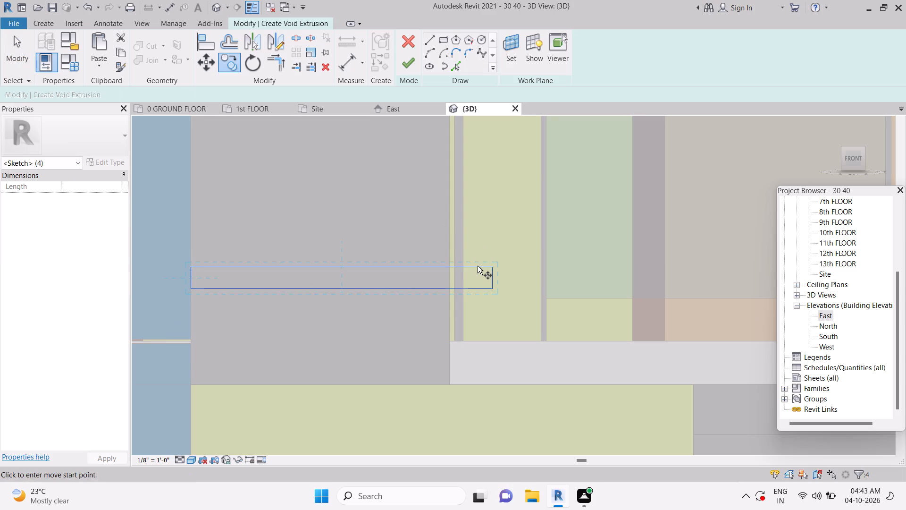
left_click(494, 263)
scroll(494, 263, "down", 5)
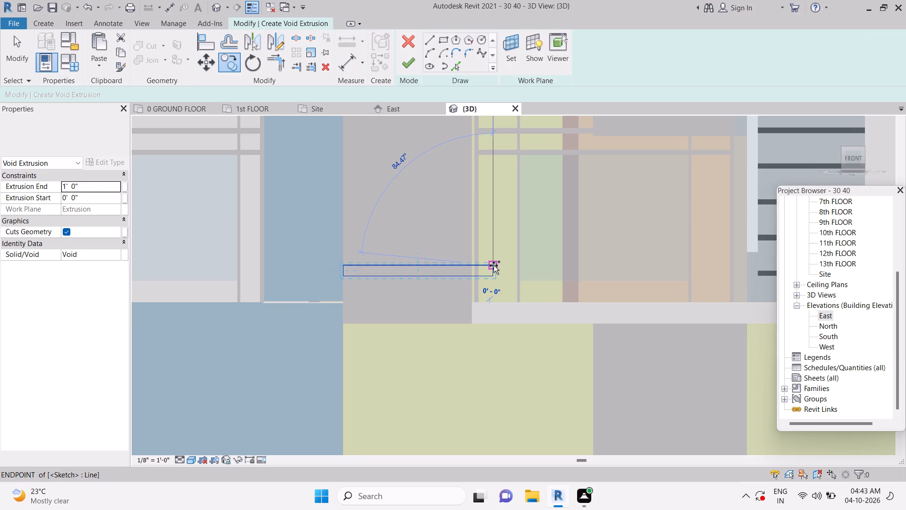
scroll(494, 265, "down", 1)
left_click(214, 95)
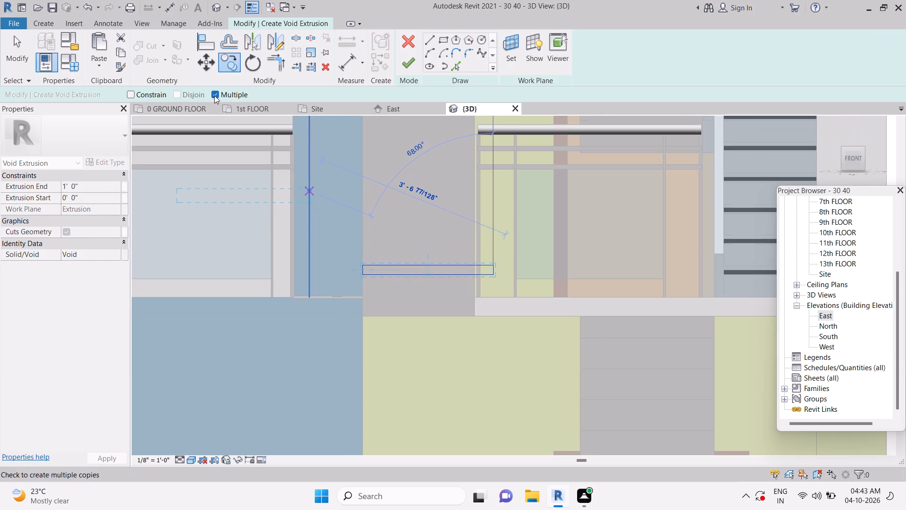
left_click(128, 95)
scroll(416, 272, "down", 2)
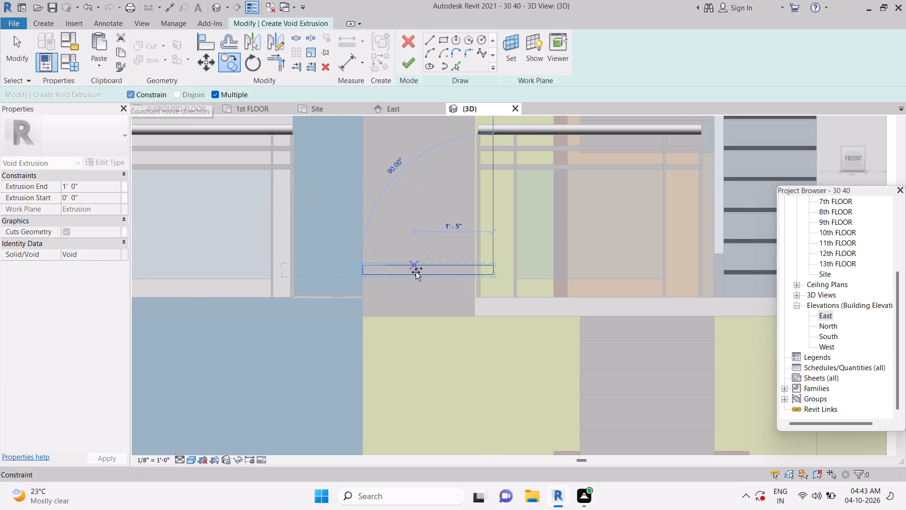
scroll(416, 272, "down", 16)
scroll(427, 201, "down", 2)
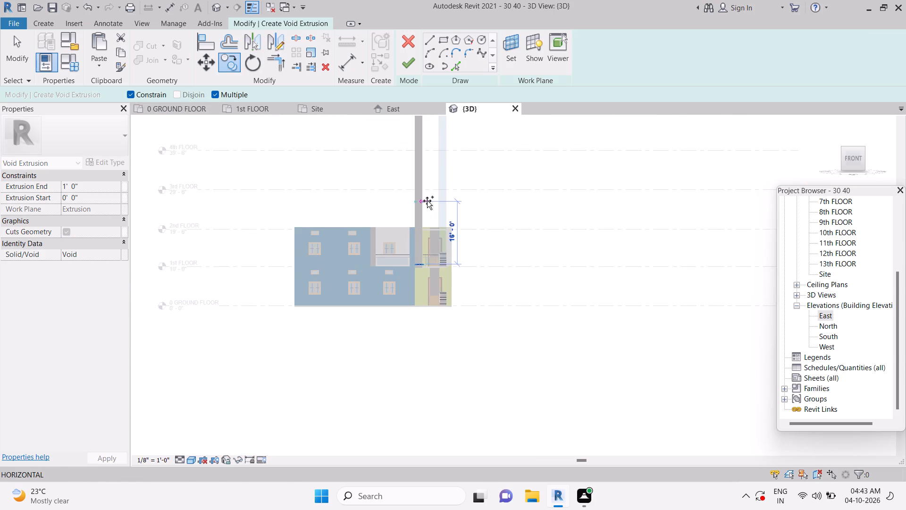
middle_click_drag(427, 204, 415, 323)
scroll(427, 208, "down", 1)
scroll(415, 323, "down", 5)
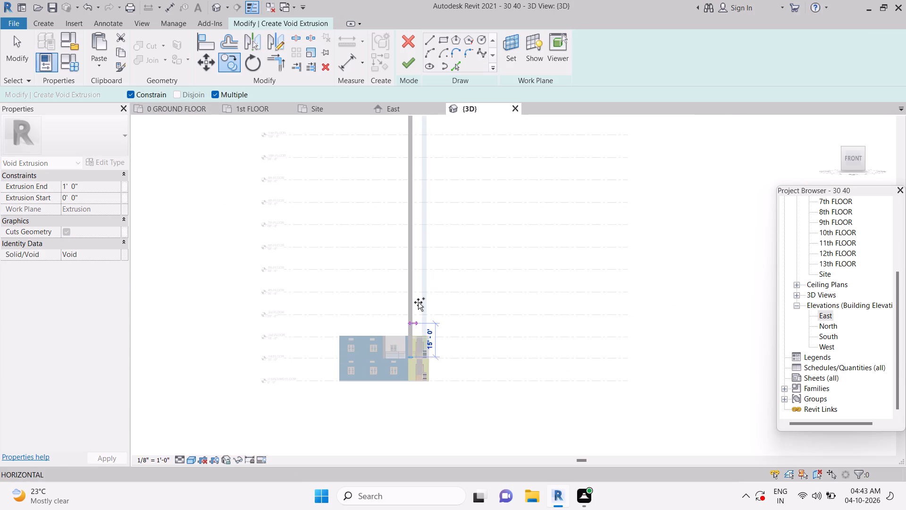
scroll(418, 302, "down", 2)
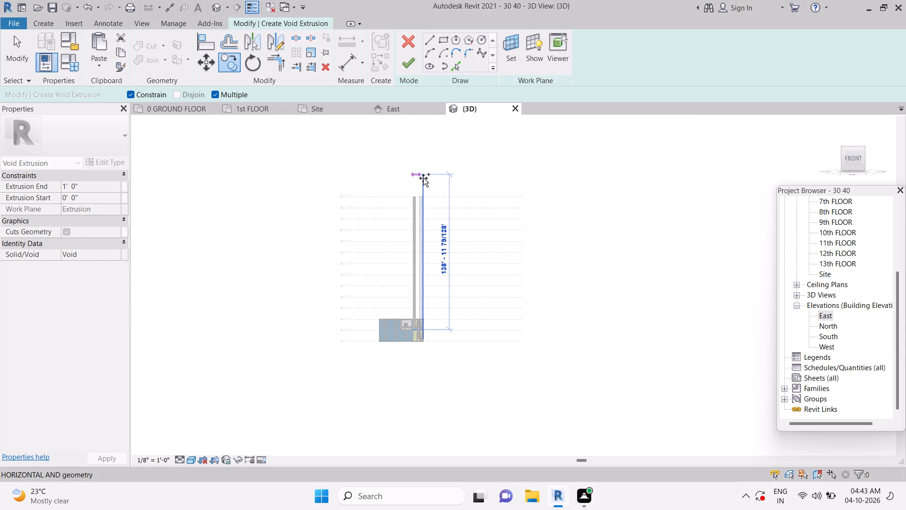
key("1")
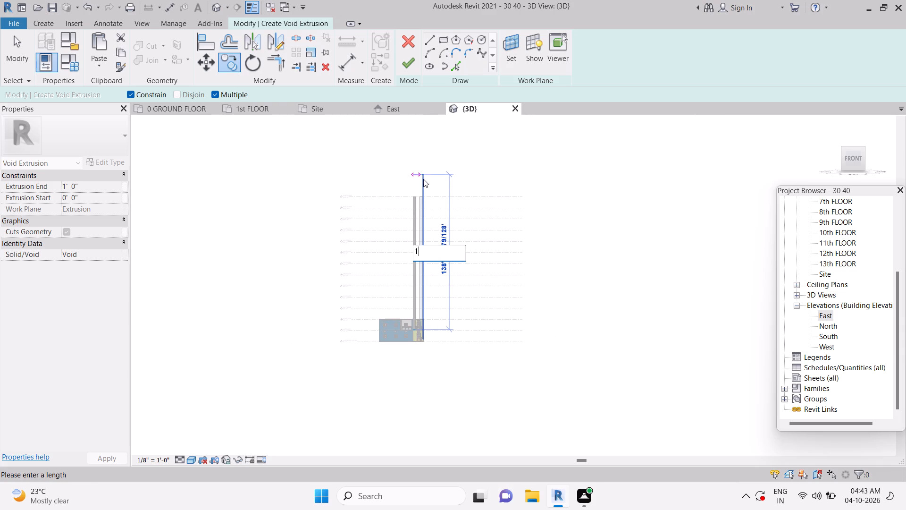
key("apostrophe")
key("Return")
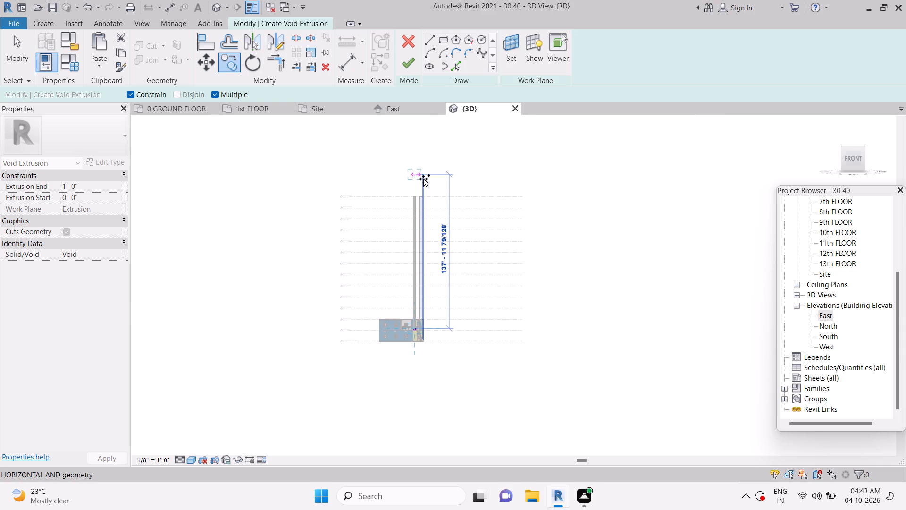
key("1")
key("apostrophe")
key("Return")
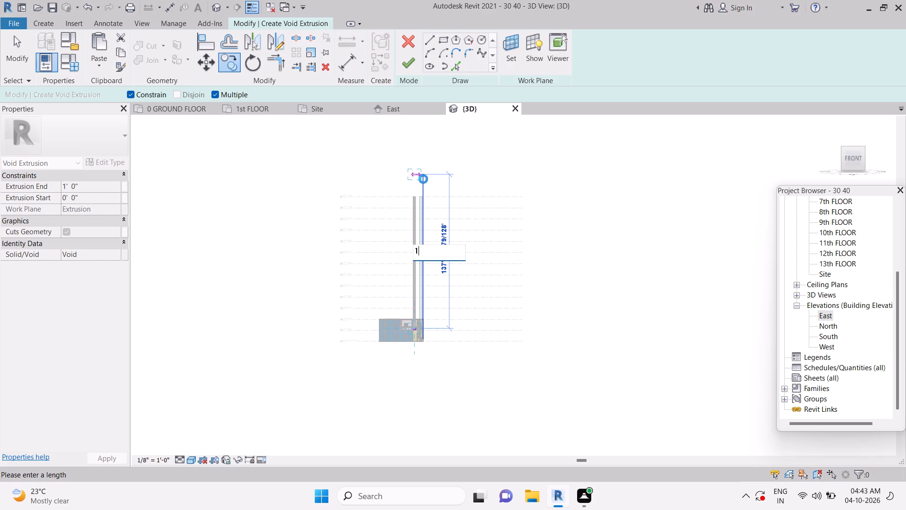
type("1'")
key("Return")
type("1'")
key("Return")
type("1'")
key("Return")
type("1'")
key("Return")
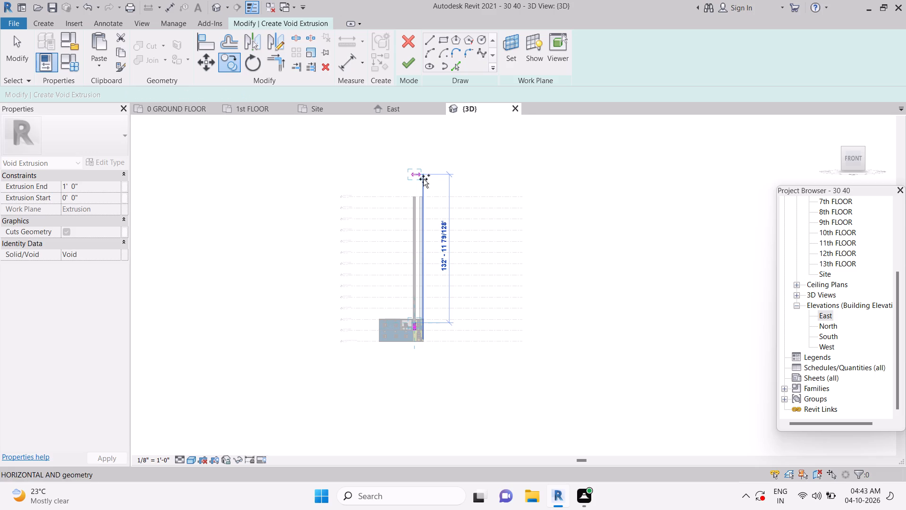
type("1'")
key("Return")
type("1'")
key("Return")
type("1'")
key("Return")
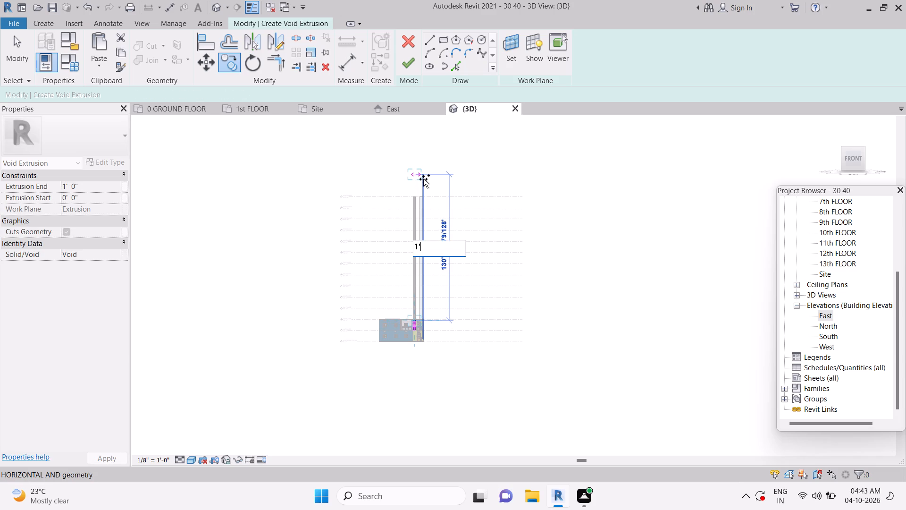
type("1'")
key("Return")
Continue the copies up the pier at 1' spacing, adding ten more rectangles from the 2nd floor to about the 3rd floor.
key("1")
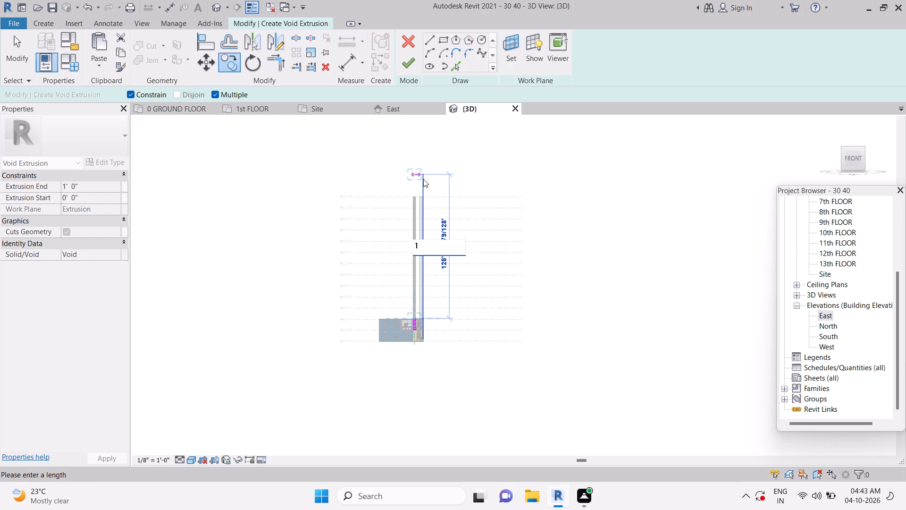
key("apostrophe")
key("Return")
type("1'")
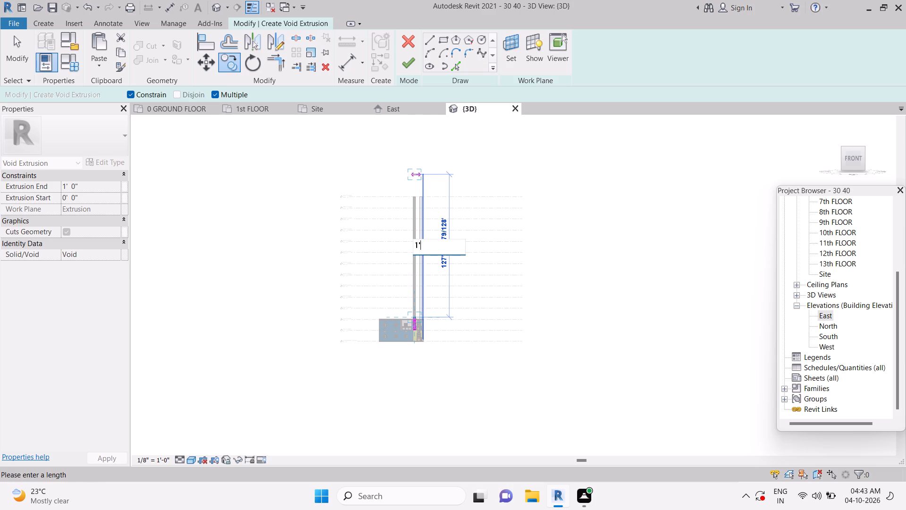
key("Return")
type("1'")
key("Return")
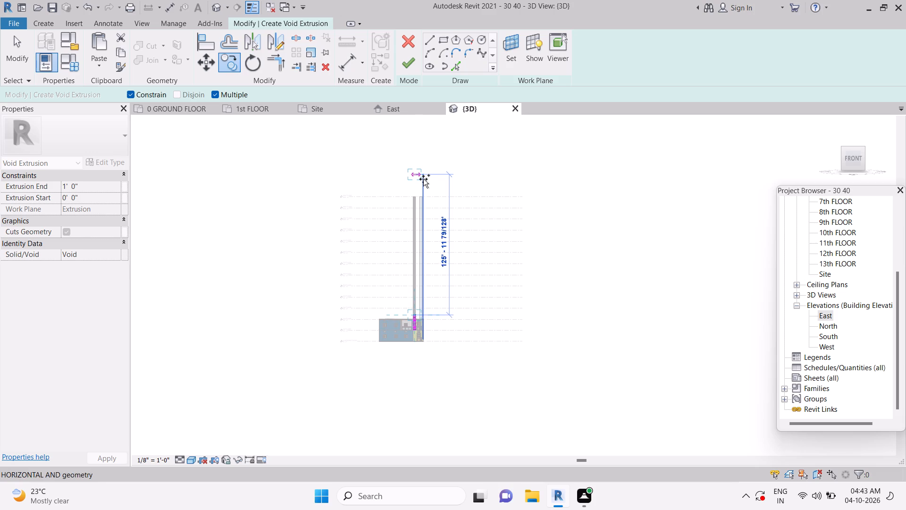
type("1'")
key("Return")
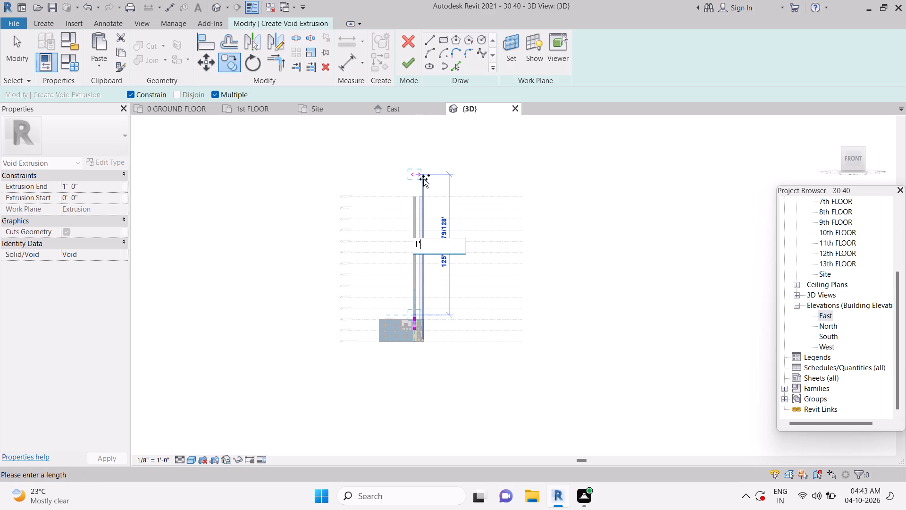
type("1'")
key("Return")
type("1'")
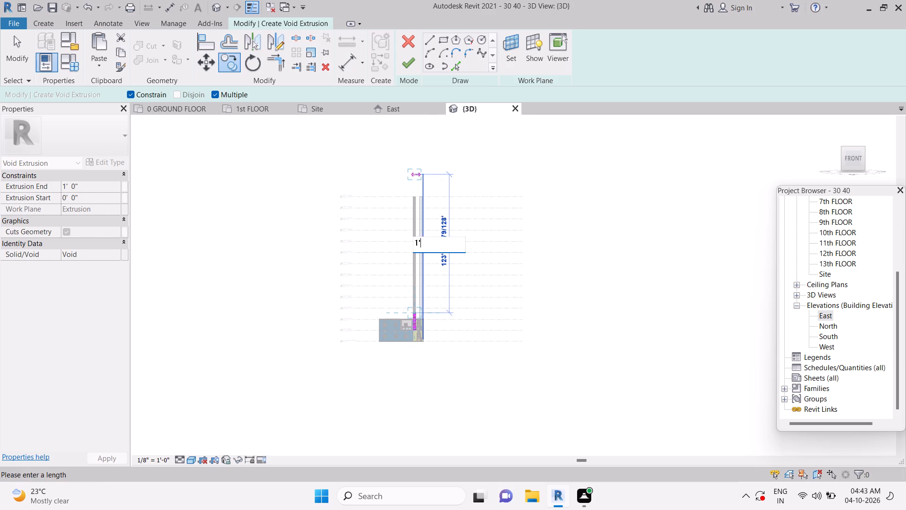
key("Return")
type("1'")
key("Return")
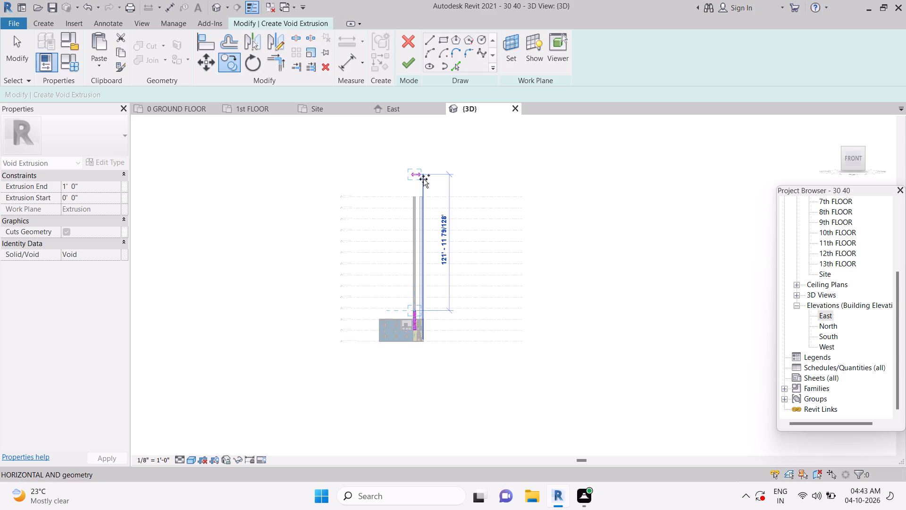
type("1'")
key("Return")
type("1'")
key("Return")
type("1'")
key("Return")
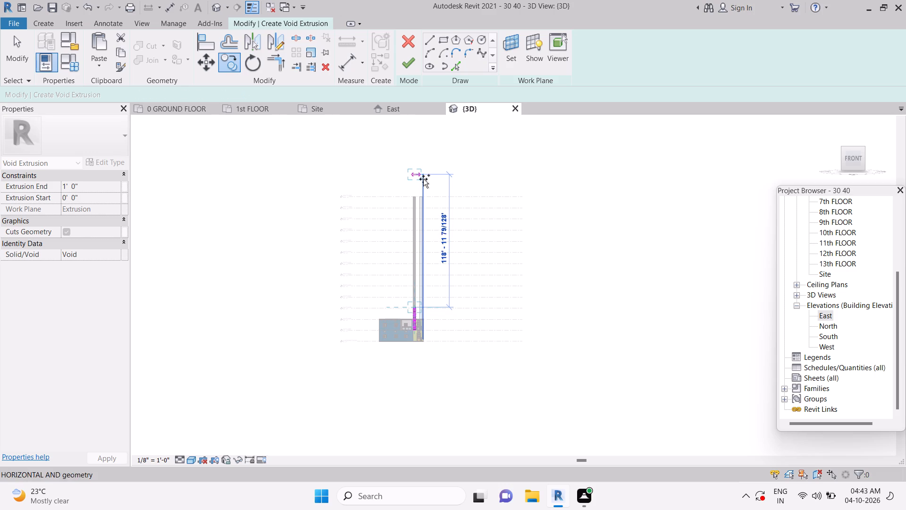
Add ten more rectangle copies at 1' spacing up the pier, from the 3rd floor to about the 4th floor.
type("1'")
key("Return")
type("1'")
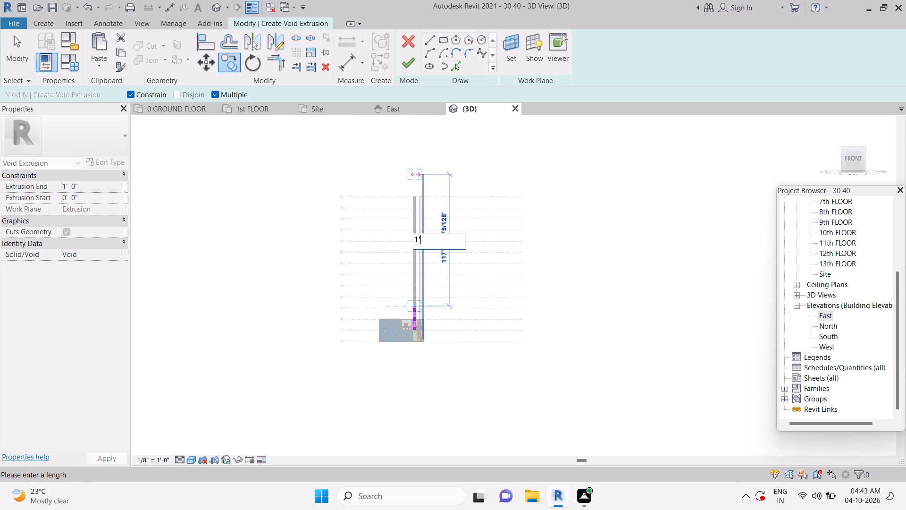
key("Return")
type("1'")
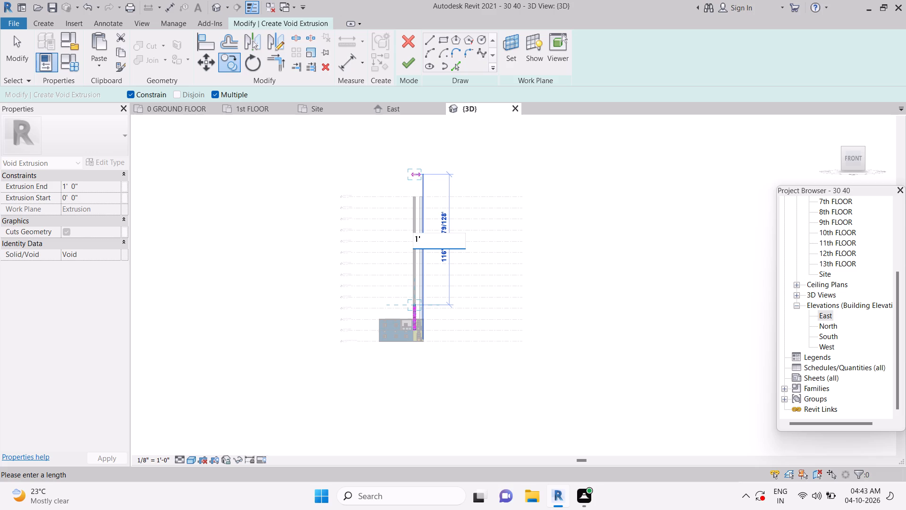
key("Return")
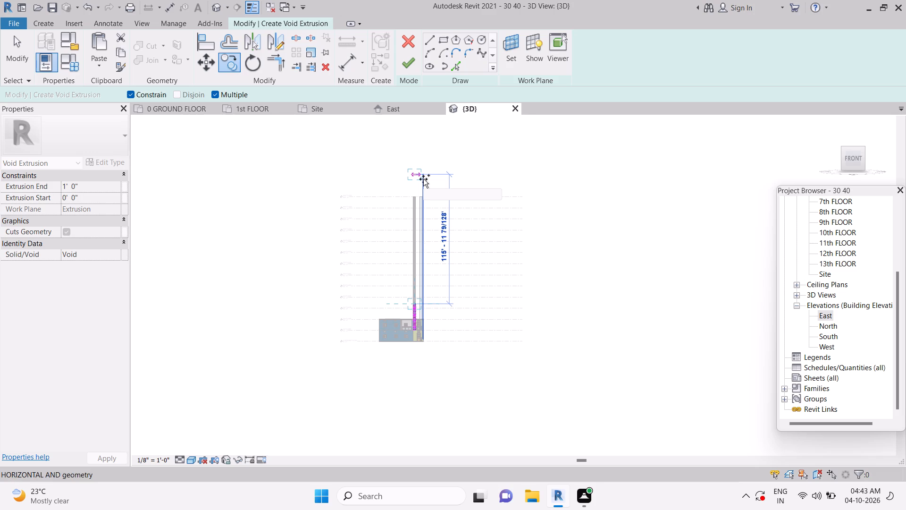
type("1'")
key("Return")
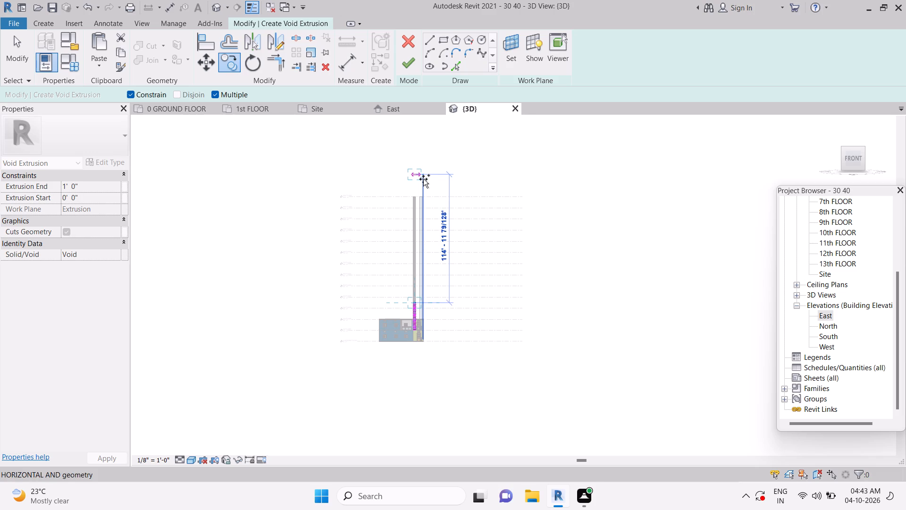
key("1")
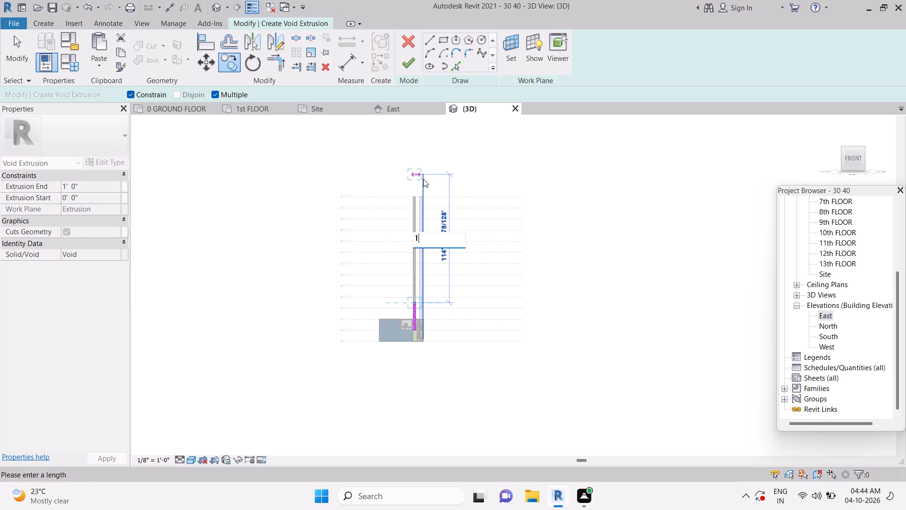
key("apostrophe")
key("Return")
type("1'")
key("Return")
type("1'")
key("Return")
type("1'")
key("Return")
type("1'")
key("Return")
type("1'")
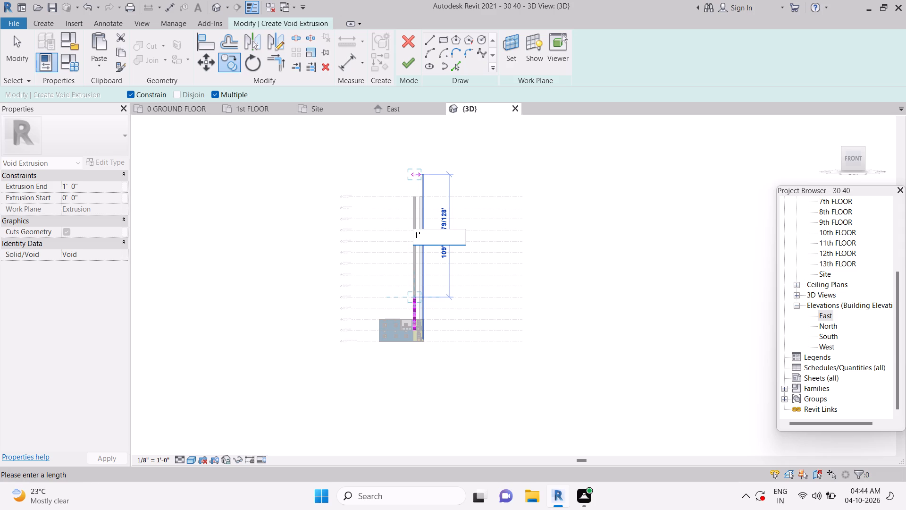
key("Return")
Add ten more rectangle copies at 1' spacing up the pier, from the 4th floor to about the 5th floor.
type("1'")
key("Return")
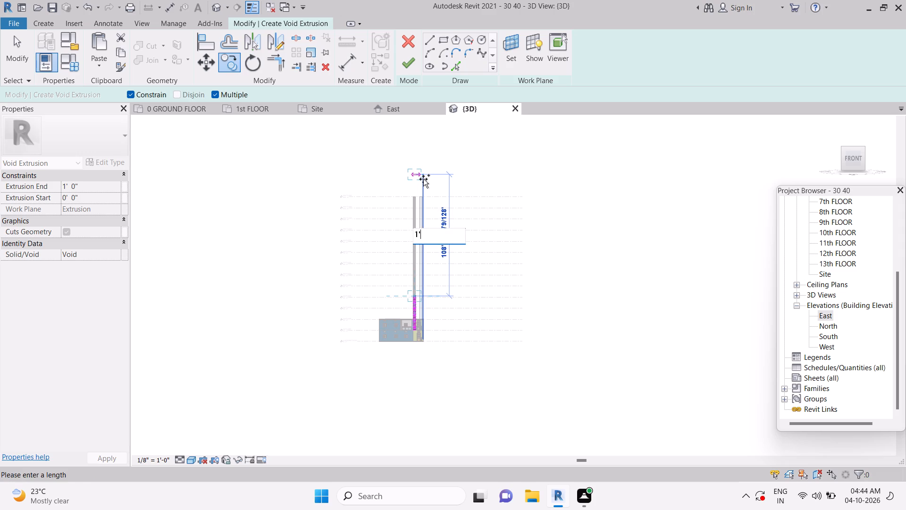
type("1'")
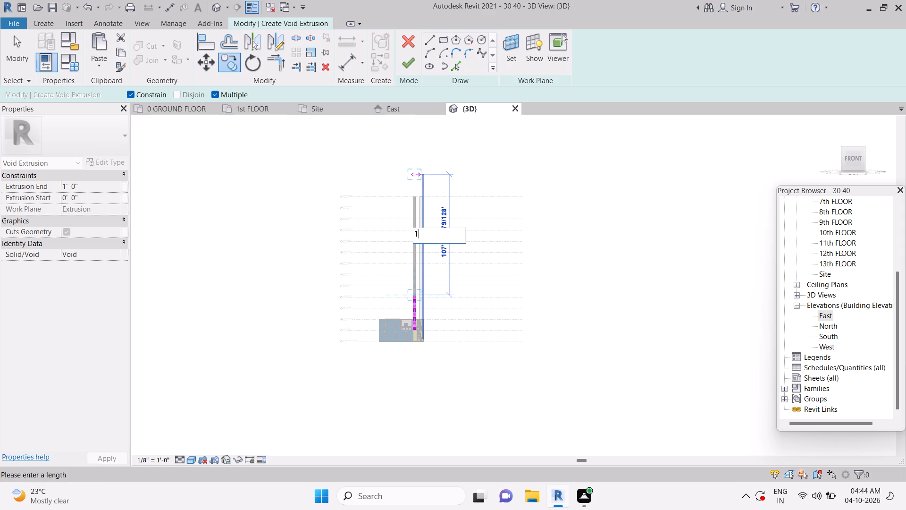
key("Return")
type("1'")
key("Return")
type("1'")
key("Return")
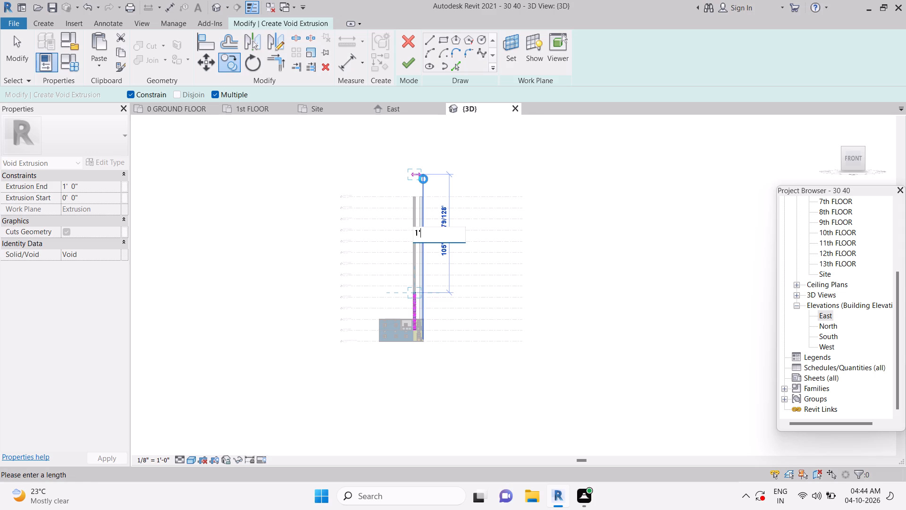
type("1'")
key("Return")
type("1'")
key("Return")
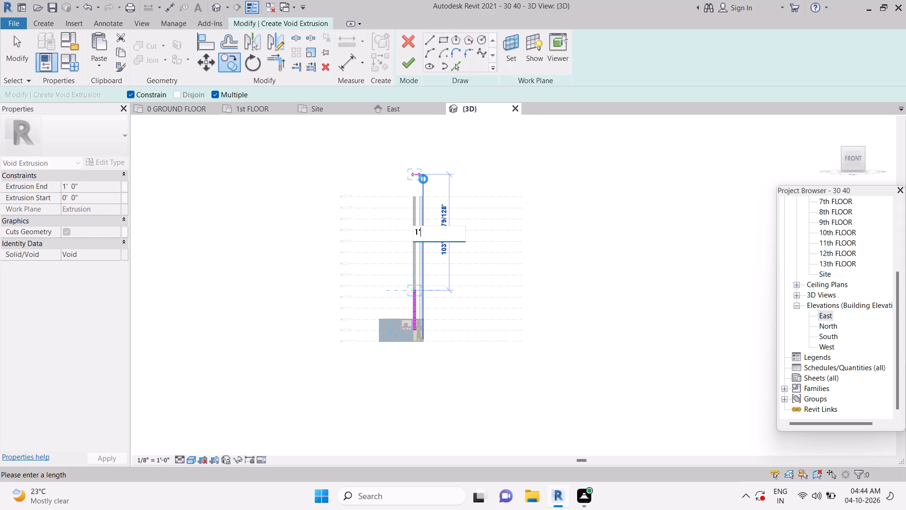
type("1'")
key("Return")
type("1'")
key("Return")
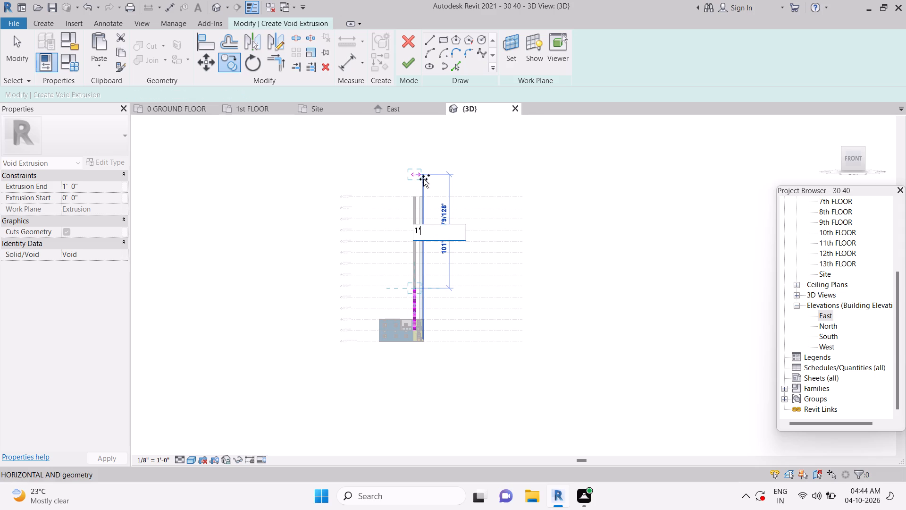
type("1'")
key("Return")
type("1'")
key("Return")
Continue copying the rectangle up the pier at 1' spacing, placing ten copies from the 5th floor to about the 6th floor.
type("1'")
key("Return")
type("1'")
key("Return")
type("1'")
key("Return")
type("1'")
key("Return")
type("1'")
key("Return")
type("1'")
key("Return")
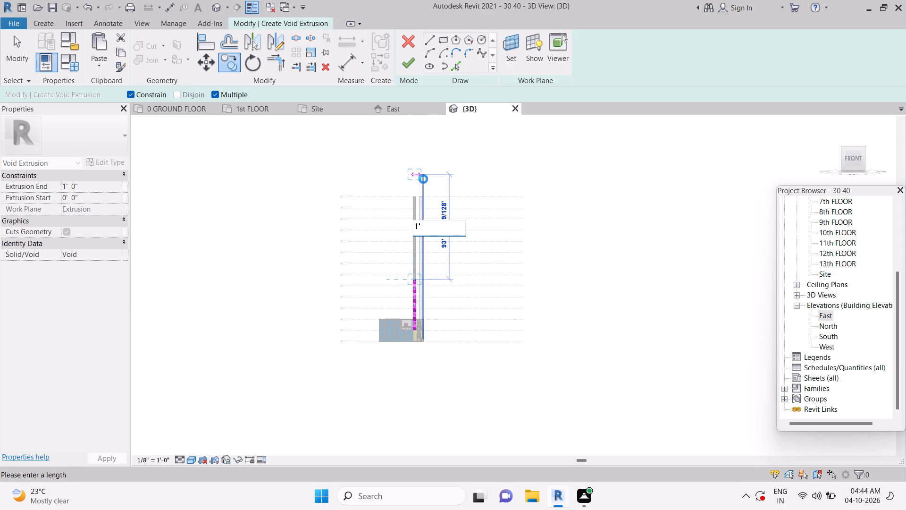
type("1'")
key("Return")
type("1'")
key("Return")
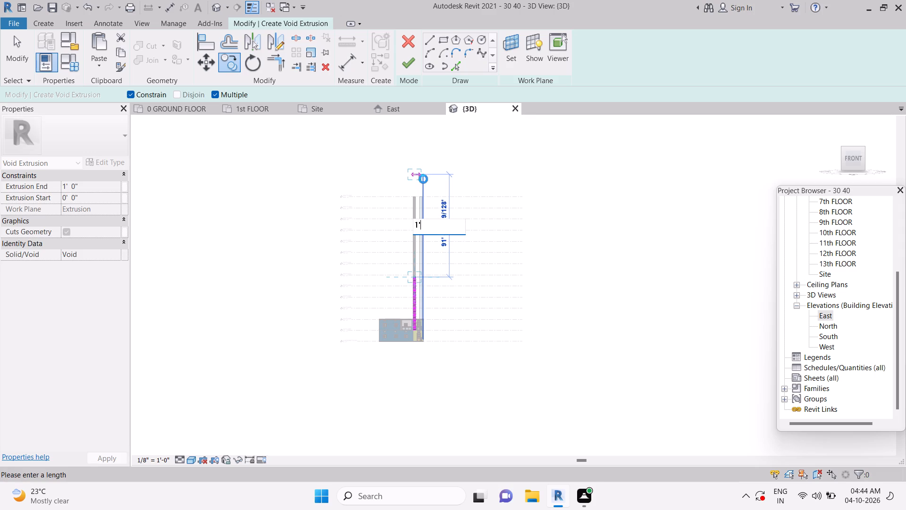
type("1'")
key("Return")
type("1'")
key("Return")
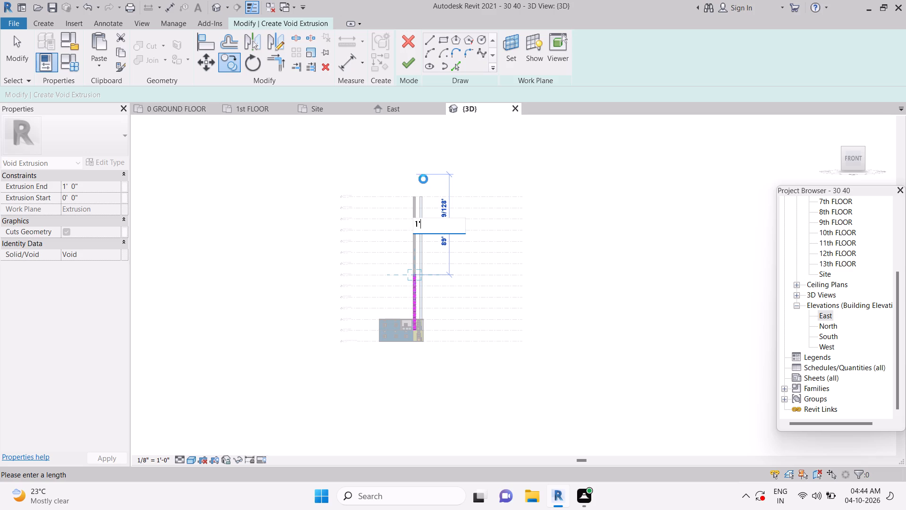
Place ten more rectangle copies at 1' spacing up the pier, from the 6th floor to about the 7th floor.
type("1'")
key("Return")
type("1'")
key("Return")
type("1'")
key("Return")
type("1'")
key("Return")
type("1'")
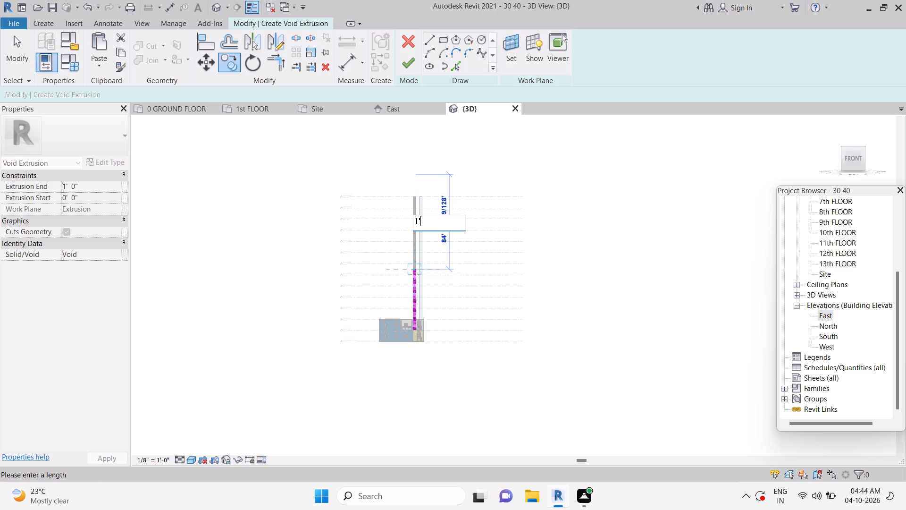
key("Return")
type("1'")
key("Return")
type("1'")
key("Return")
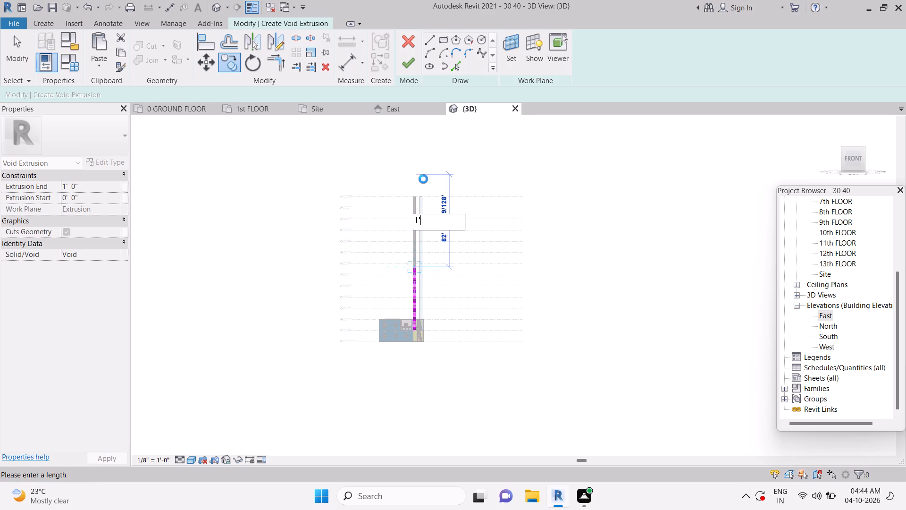
type("1'")
key("Return")
type("1'")
key("Return")
type("1'")
key("Return")
Extend the run of rectangles with ten more copies at 1' spacing, from the 7th floor to about the 8th floor.
type("1'")
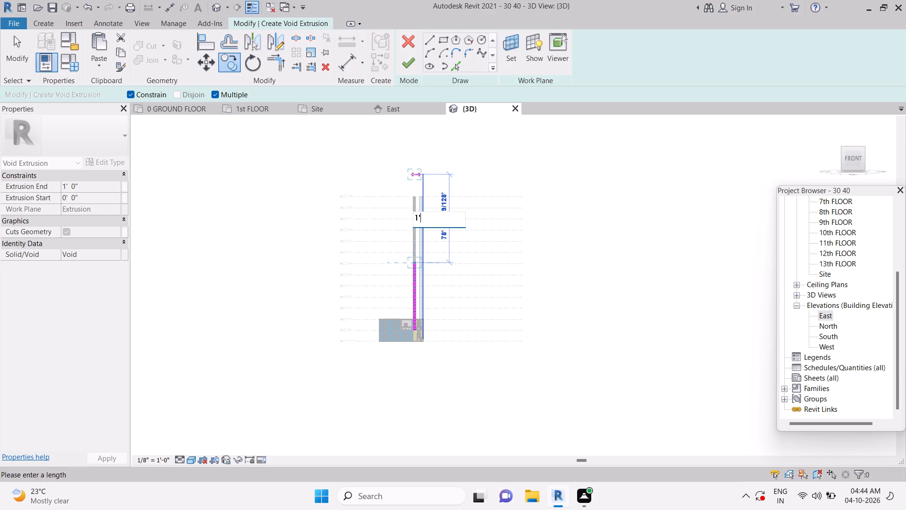
key("Return")
type("1'")
key("Return")
type("1'")
key("Return")
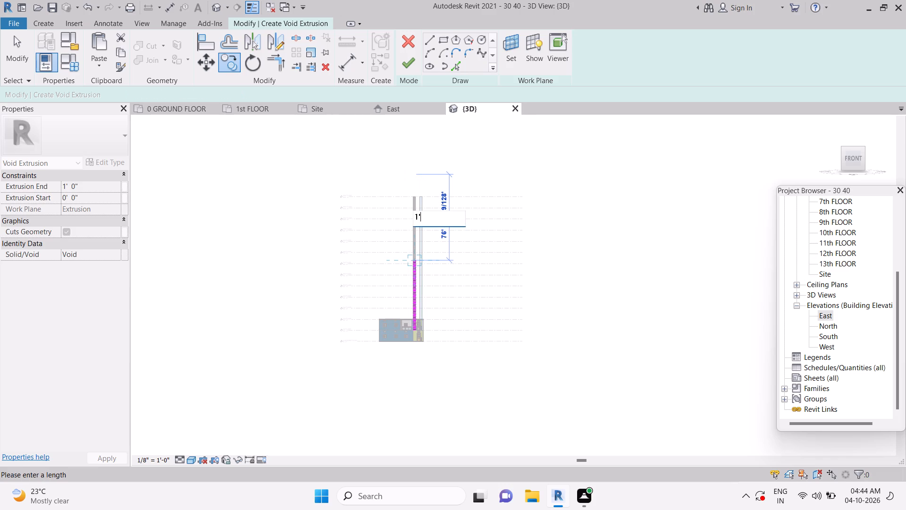
type("1'")
key("Return")
type("1'")
key("Return")
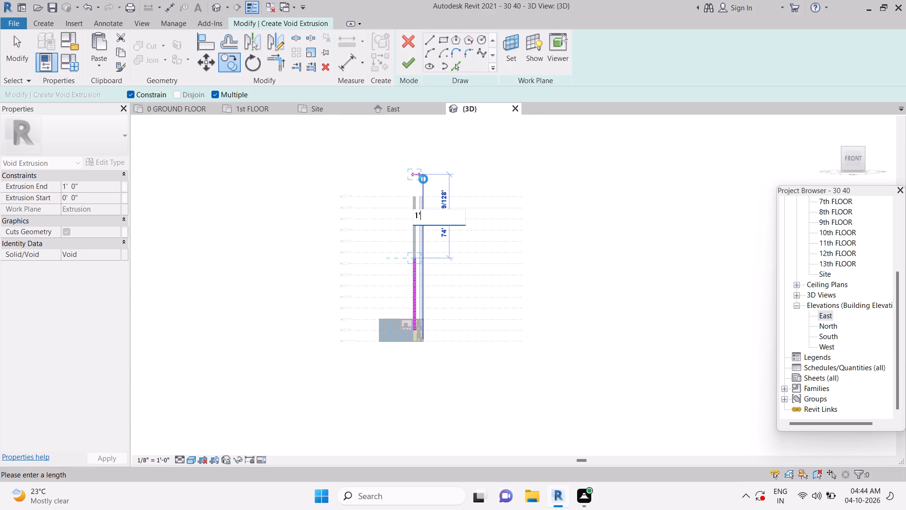
type("1'")
key("Return")
type("1'")
key("Return")
type("1'")
key("Return")
type("1'")
key("Return")
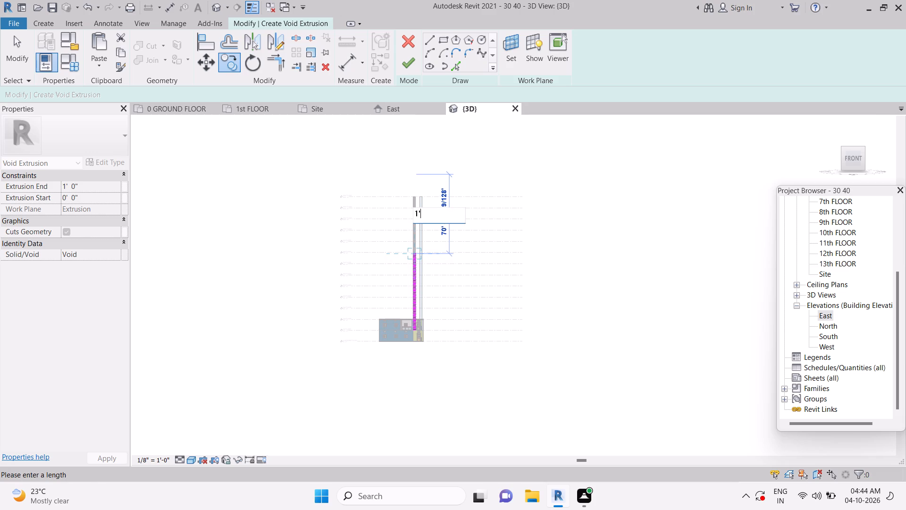
type("1'")
key("Return")
Add ten rectangle copies at 1' spacing up the pier, from the 8th floor to about the 9th floor.
type("1'")
key("Return")
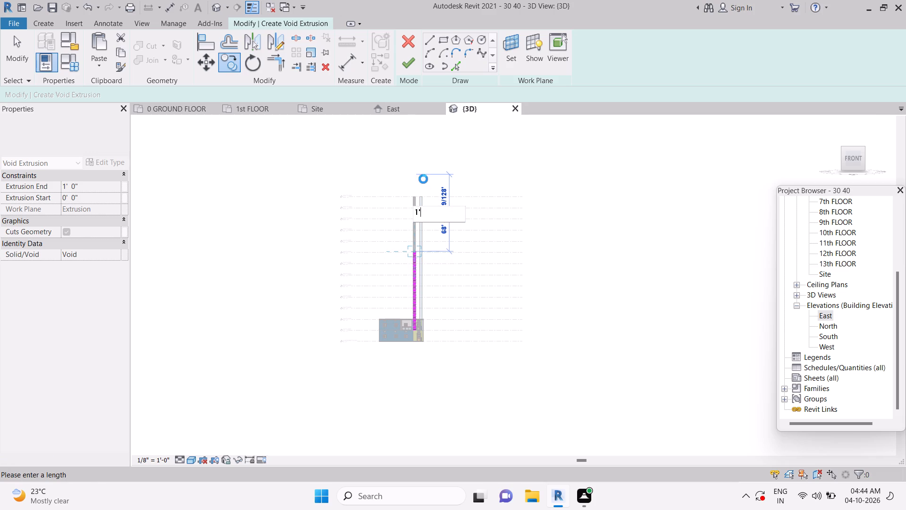
type("1'")
key("Return")
type("1'")
key("Return")
type("1'")
key("Return")
type("1'")
key("Return")
type("1'")
key("Return")
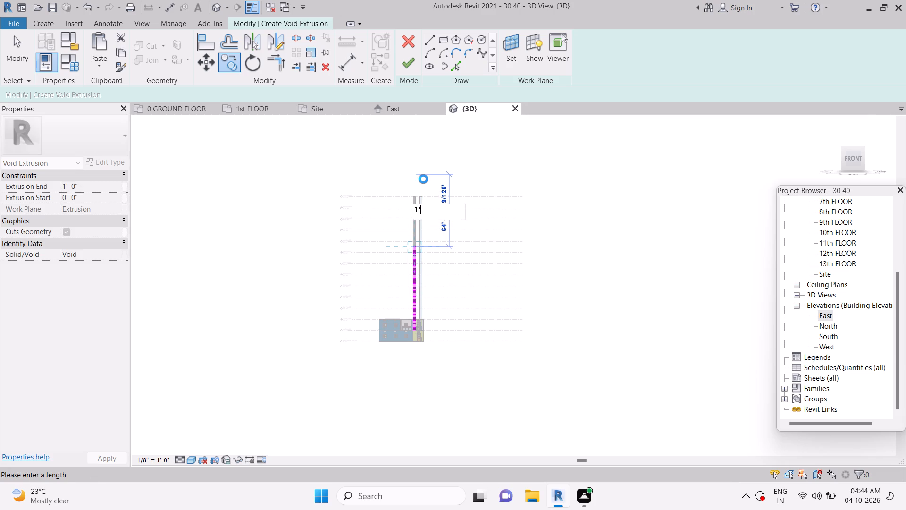
type("1'")
key("Return")
type("1'")
key("Return")
type("1'")
key("Return")
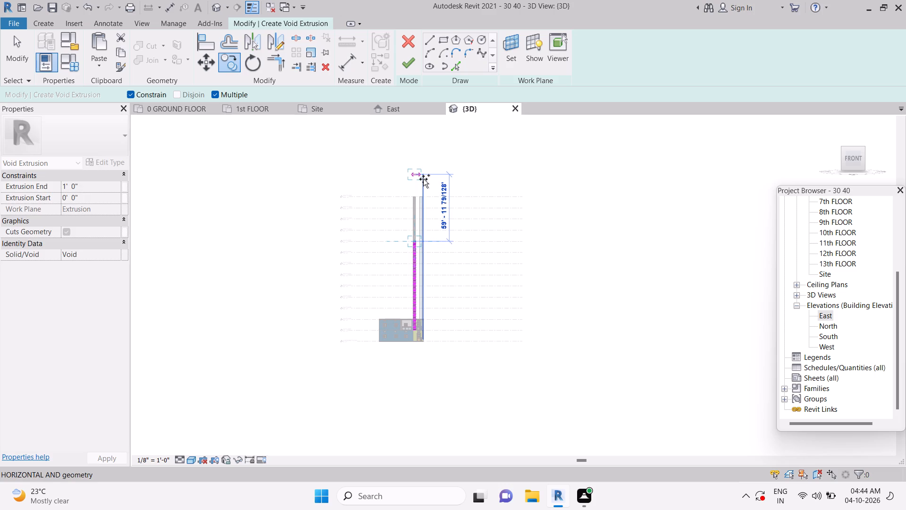
type("1'")
key("Return")
Continue the copies up the pier at 1' spacing, adding ten rectangles from the 9th floor to about the 10th floor.
type("1'")
key("Return")
type("1'")
key("Return")
type("1'")
key("Return")
type("1'")
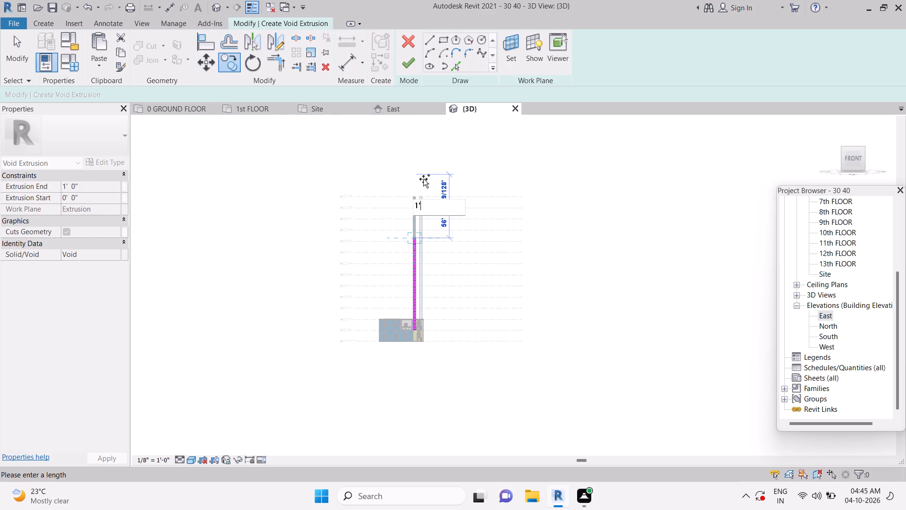
key("Return")
key("1")
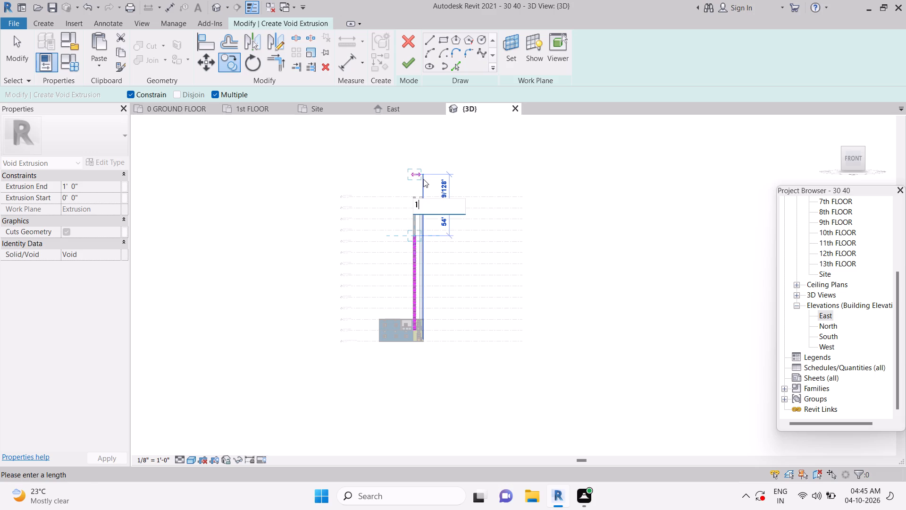
key("Return")
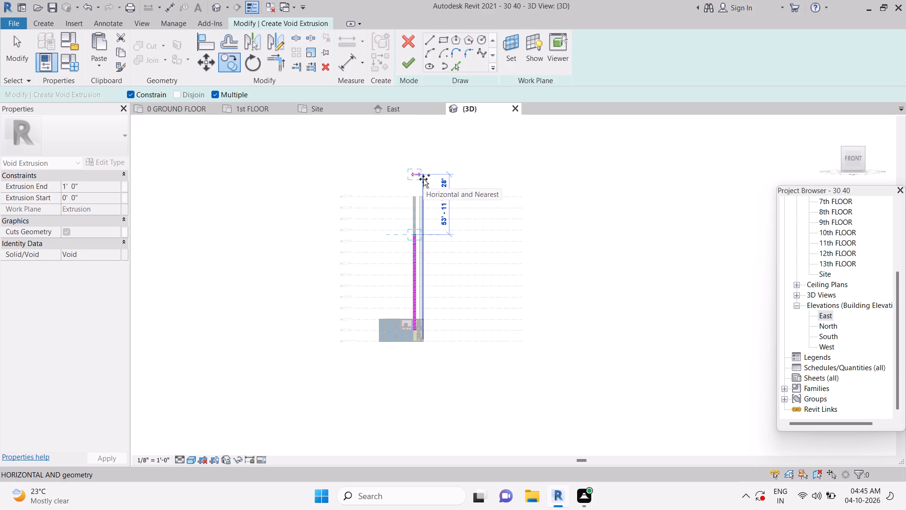
type("1'")
key("Return")
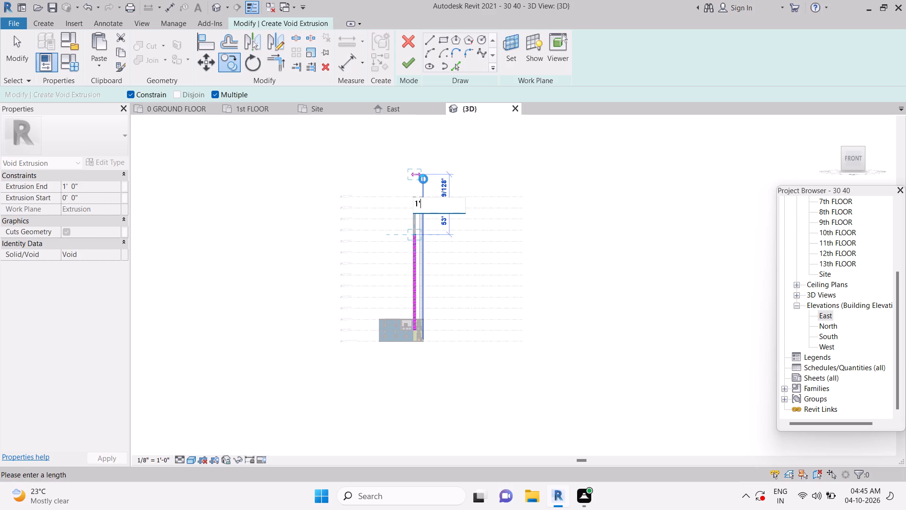
type("1'")
key("Return")
type("1'")
key("Return")
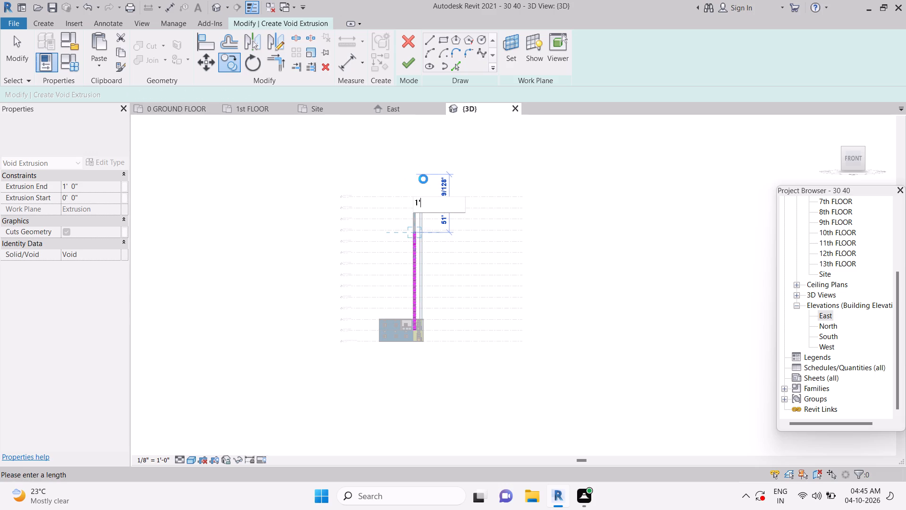
type("1'")
key("Return")
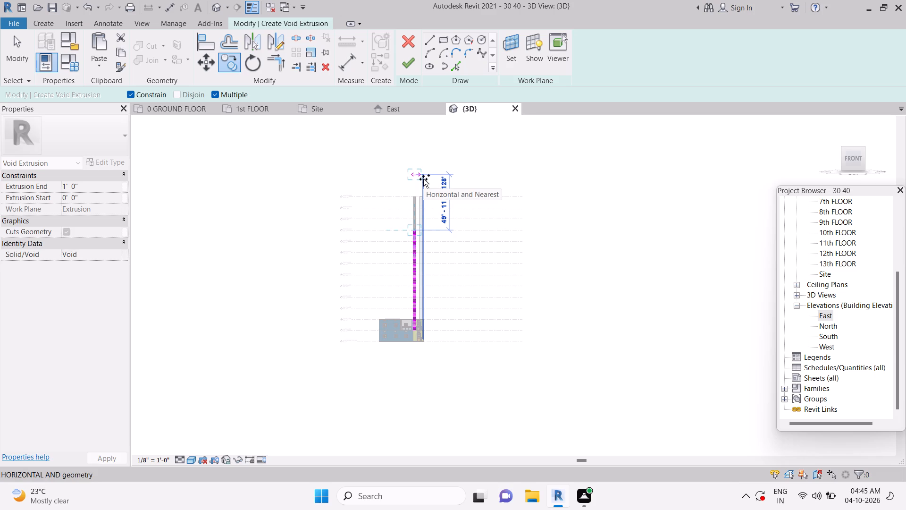
type("1'")
key("Return")
Place ten more rectangle copies at 1' spacing up the pier, from the 10th floor to about the 11th floor.
type("1'")
key("Return")
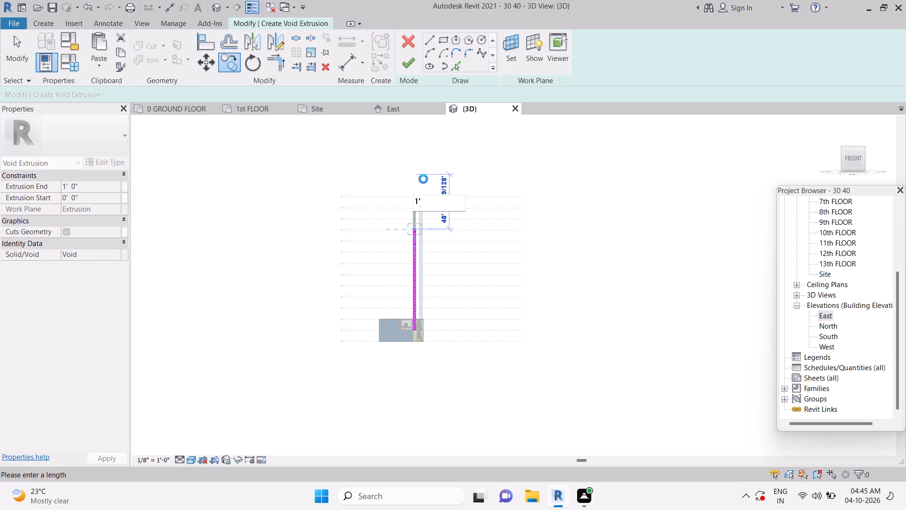
type("1'")
key("Return")
type("1'")
key("Return")
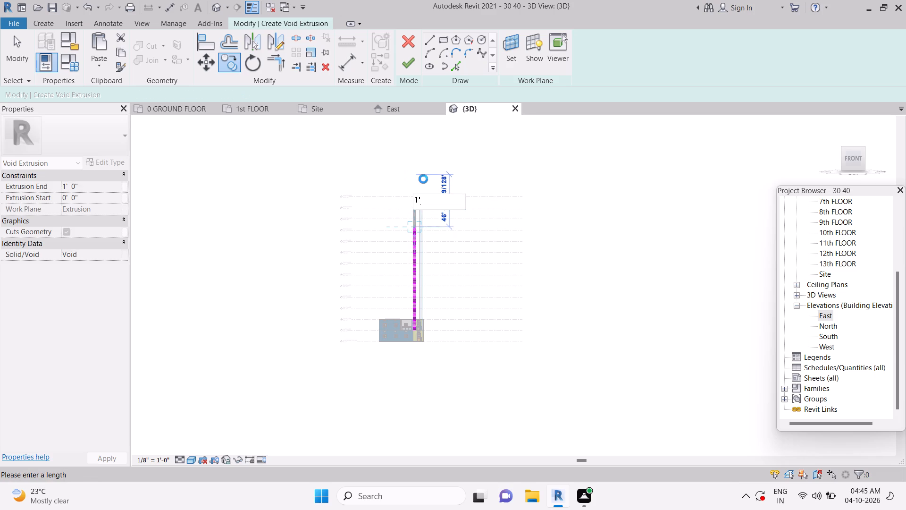
type("1'")
key("Return")
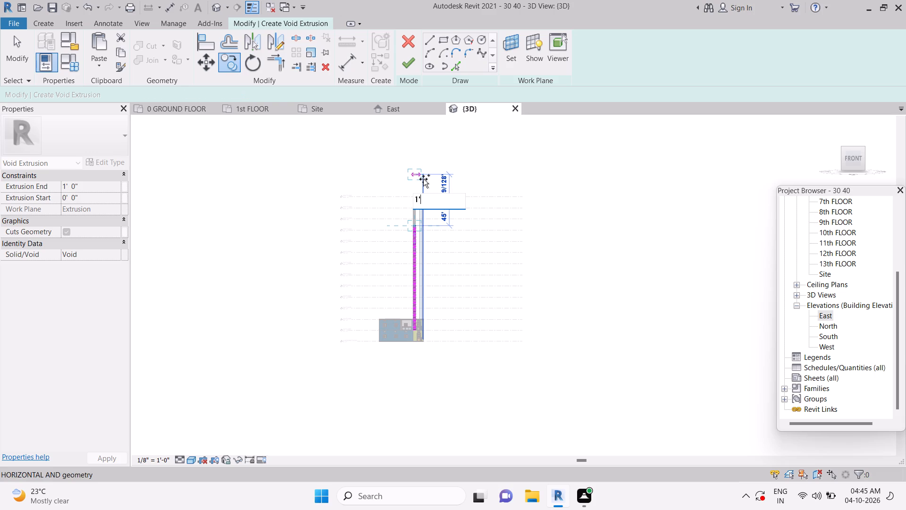
type("1'")
key("Return")
type("1'")
key("Return")
type("1'")
key("Return")
type("1'")
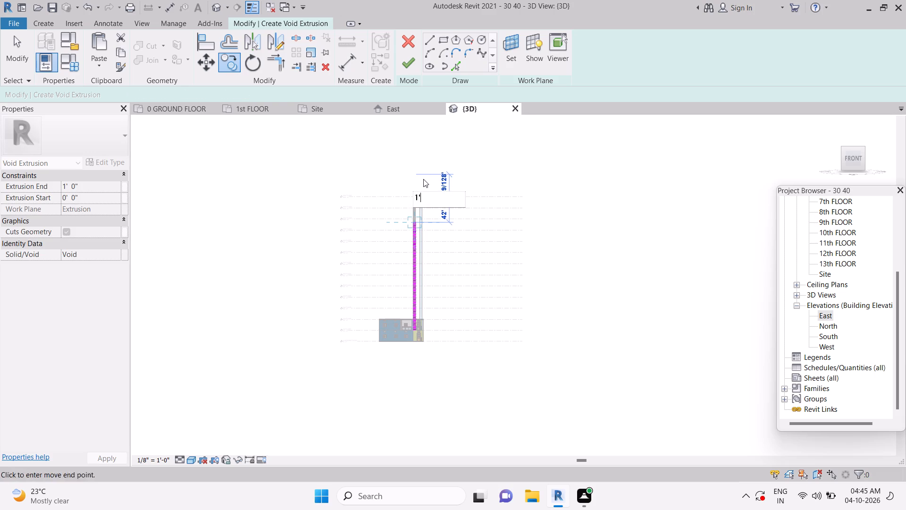
key("Return")
type("1'")
key("Return")
type("1'")
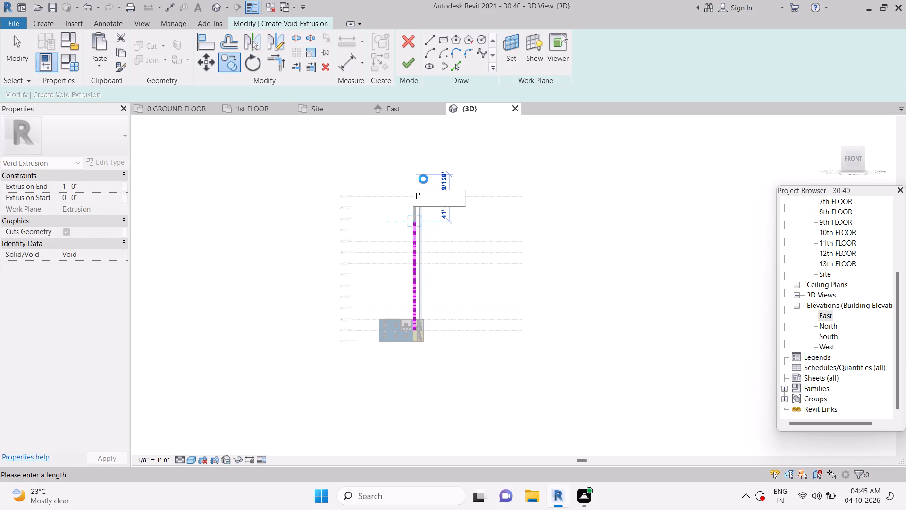
key("Return")
Add ten more rectangle copies at 1' spacing up the pier, from the 11th floor to about the 12th floor.
type("1'")
key("Return")
type("1'")
key("Return")
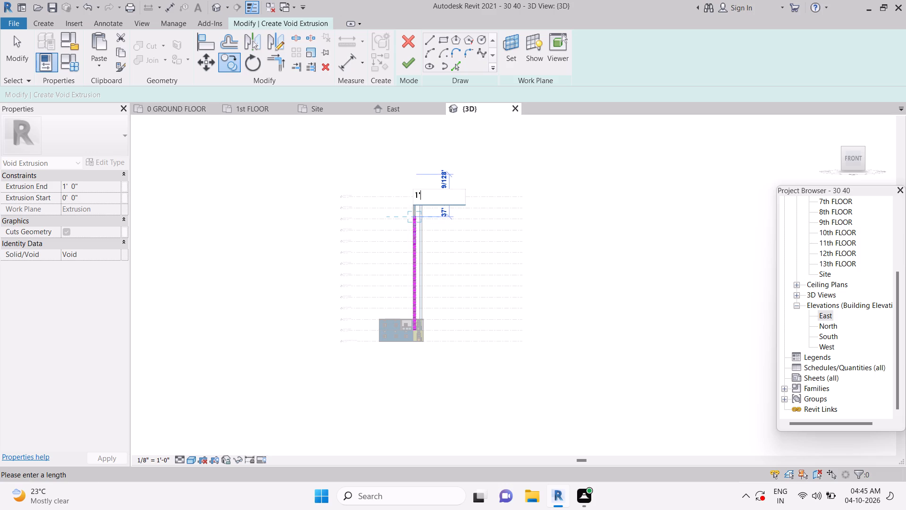
type("1'")
key("Return")
type("1'")
key("Return")
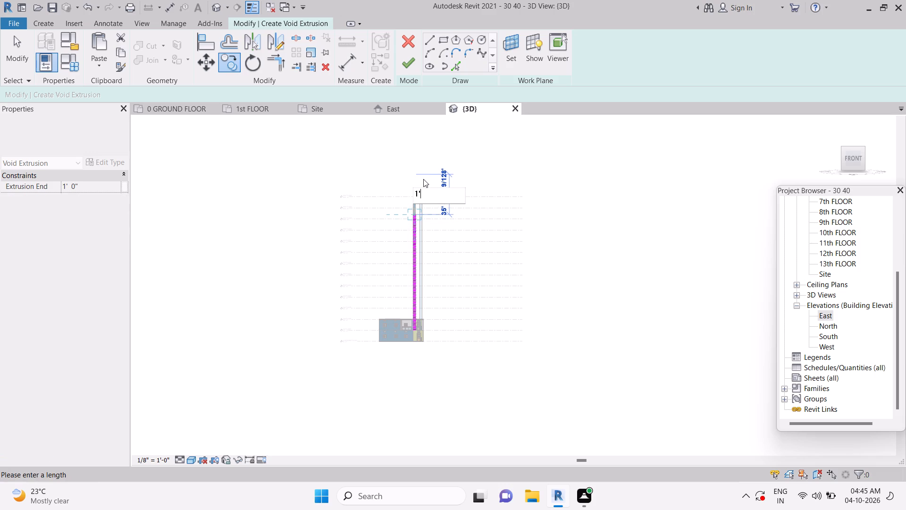
type("1'")
key("Return")
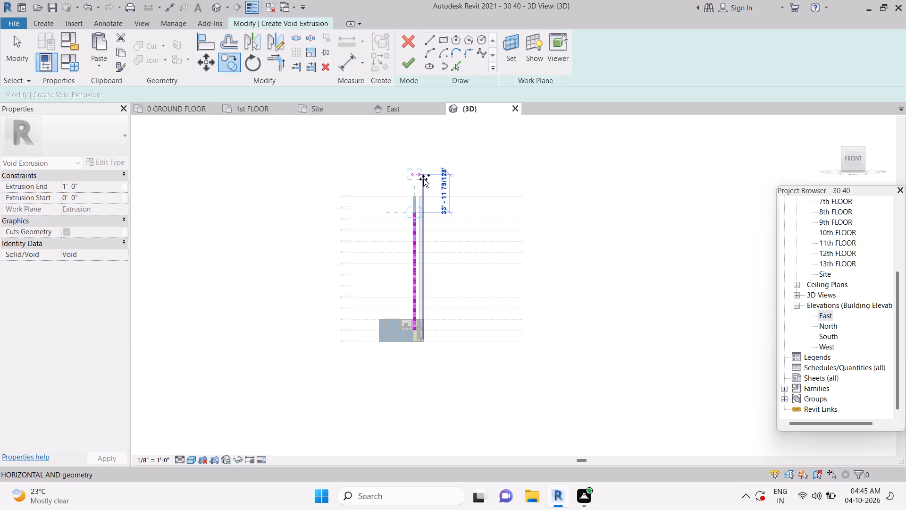
type("1'")
key("Return")
type("1'")
key("Return")
type("1'")
key("Return")
type("1'")
key("Return")
type("1'")
key("Return")
Continue the rectangle copies at 1' spacing with twelve more, from the 12th floor to just above the 13th floor.
type("1'")
key("Return")
type("1'")
key("Return")
type("1'")
key("Return")
type("1'")
key("Return")
type("1'")
key("Return")
type("1'")
key("Return")
type("1'")
key("Return")
type("1'")
key("Return")
type("1'")
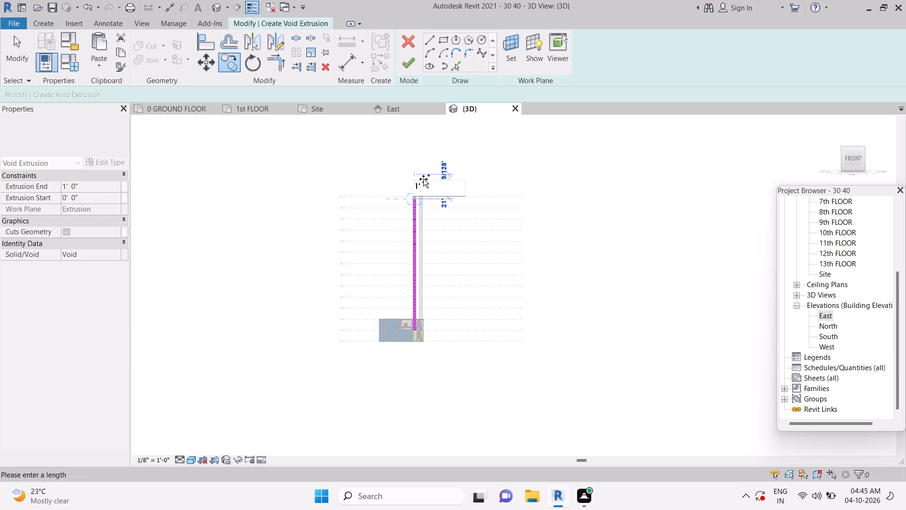
key("Return")
type("1'")
key("Return")
type("1'")
key("Return")
type("1'")
key("Return")
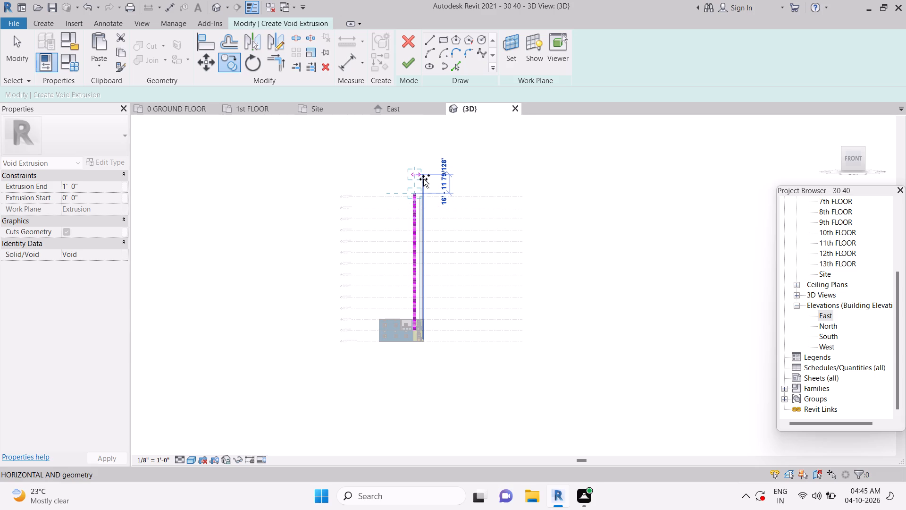
Delete the three surplus sketch rectangles above the pier's top at the 13th floor.
scroll(412, 209, "up", 10)
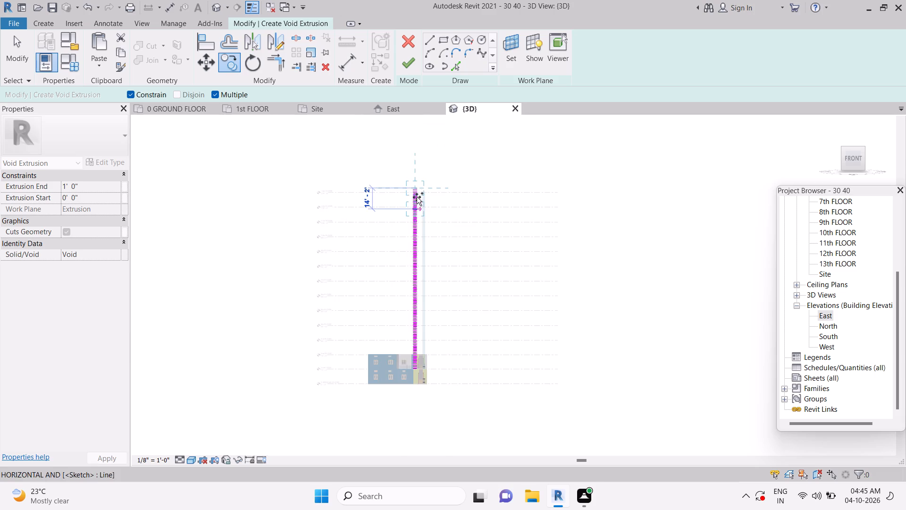
scroll(417, 192, "up", 5)
scroll(417, 150, "up", 1)
middle_click_drag(417, 151, 416, 239)
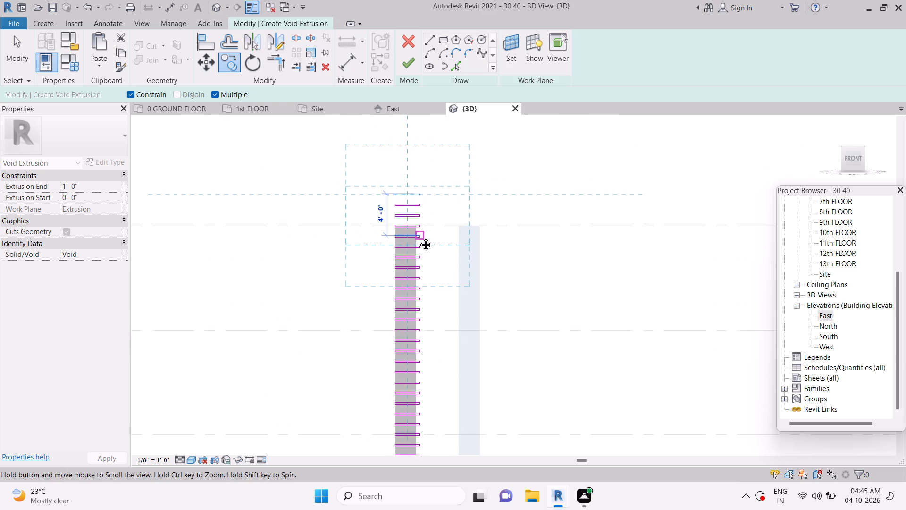
key("Escape")
key("Escape")
key("Escape")
key("Escape")
key("Escape")
key("Escape")
key("Escape")
left_click_drag(442, 224, 437, 223)
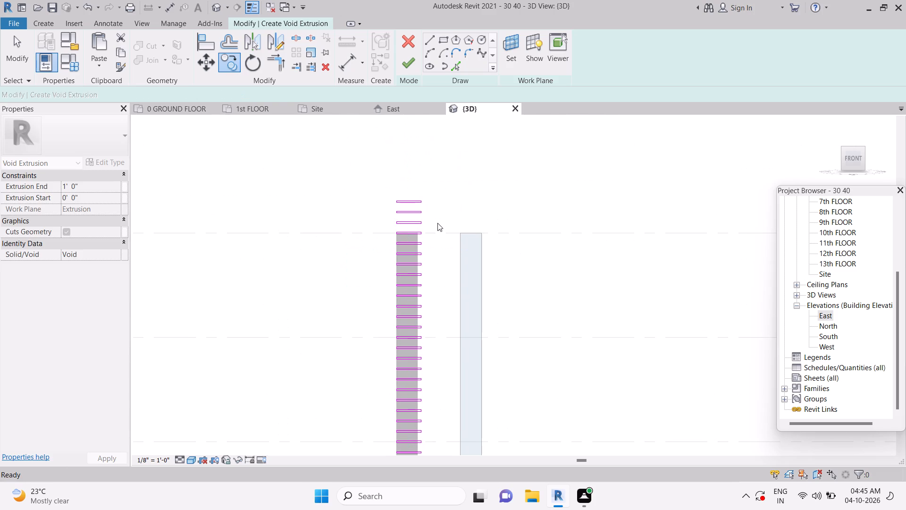
left_click_drag(437, 223, 365, 188)
key("Delete")
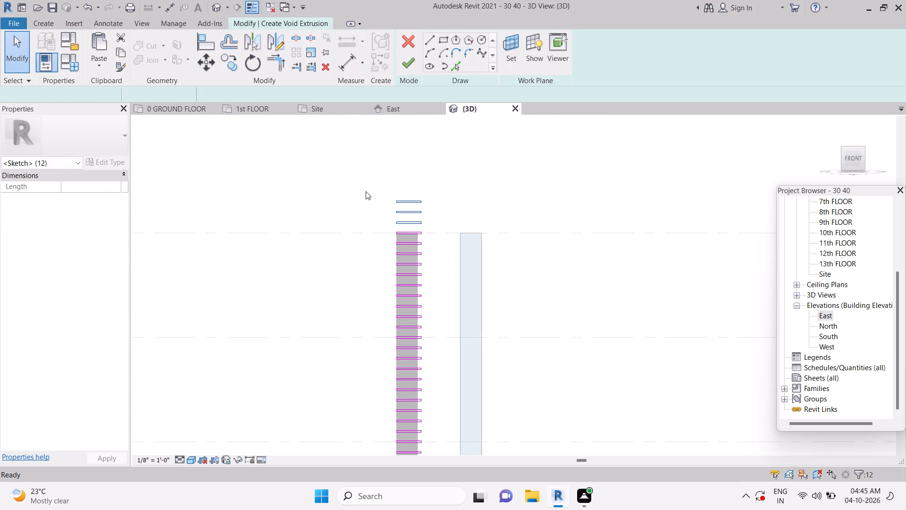
Finish the void extrusion sketch to cut the grooves into the pier.
left_click(406, 65)
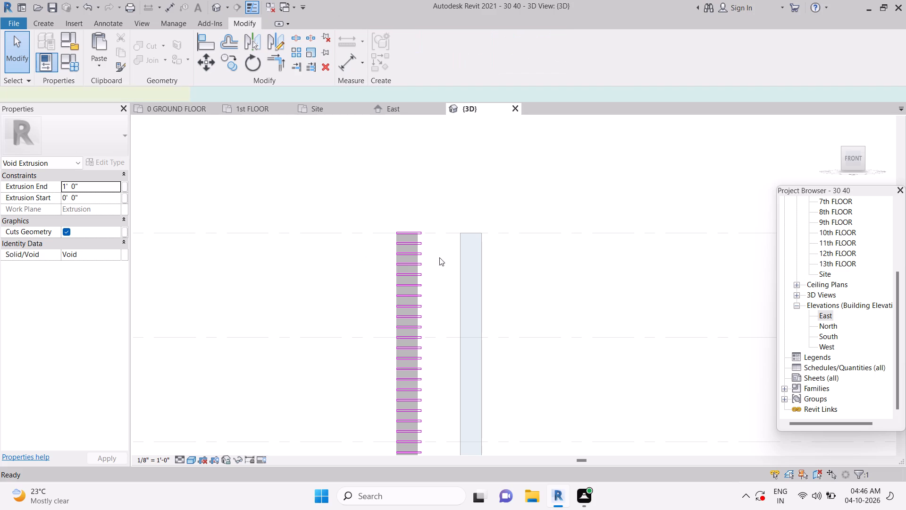
key("Escape")
From the right side view, stretch the void extrusion's start past the pier's front face to about -0' 8".
scroll(491, 253, "down", 4)
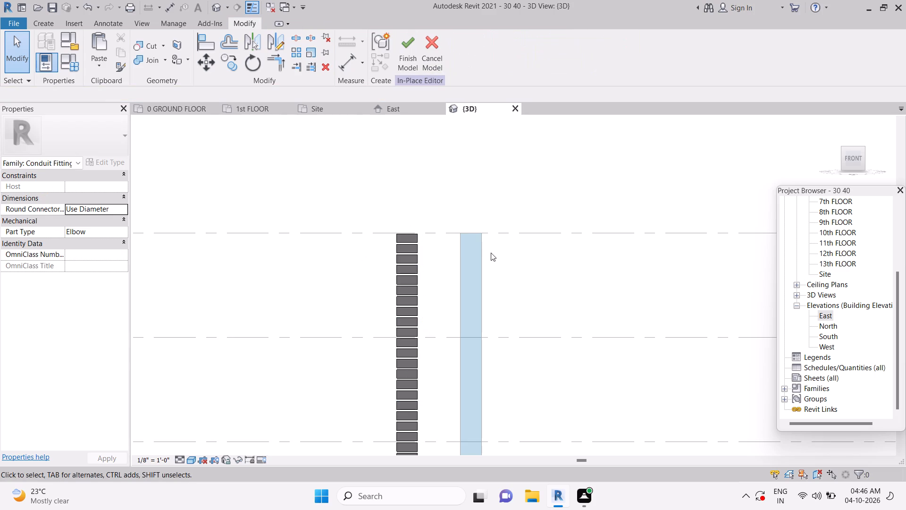
middle_click_drag(548, 296, 436, 386, "shift")
middle_click_drag(513, 411, 511, 399)
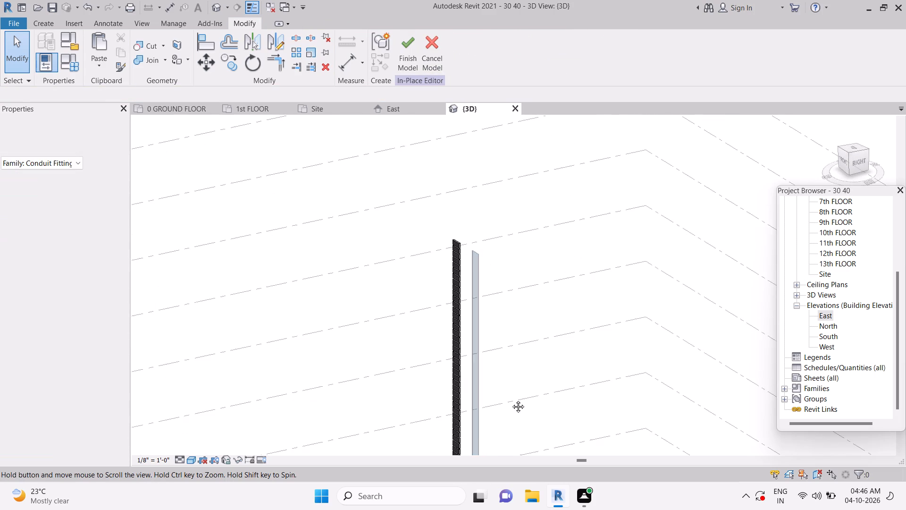
middle_click_drag(511, 399, 511, 214)
middle_click_drag(503, 372, 503, 188)
middle_click_drag(478, 380, 485, 230)
scroll(470, 391, "up", 10)
scroll(445, 349, "up", 5)
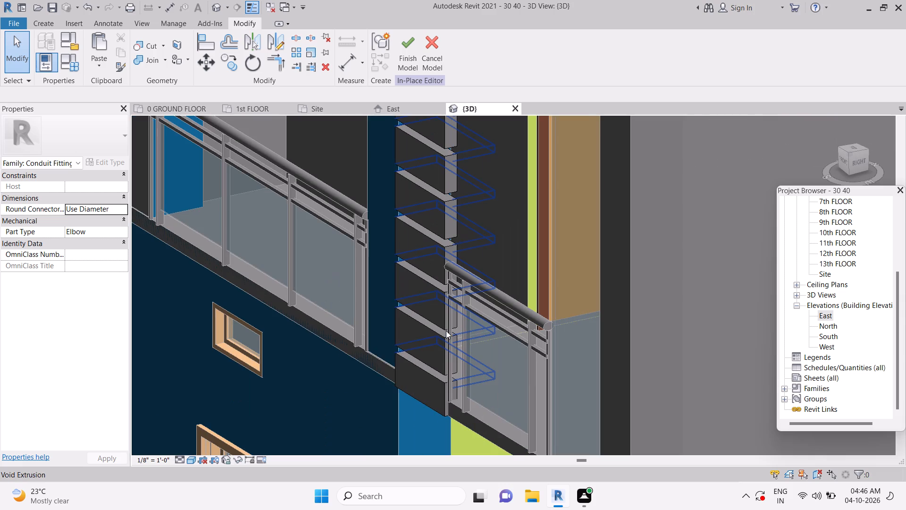
left_click(446, 330)
left_click(857, 161)
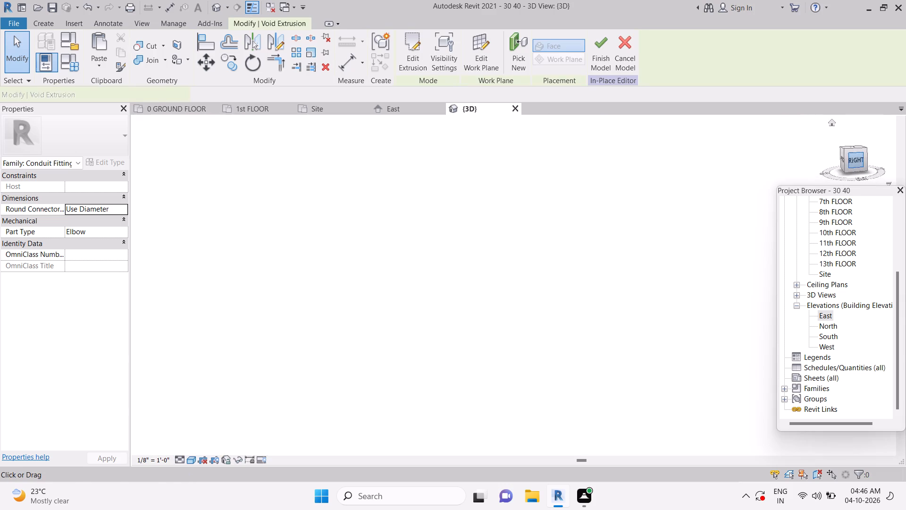
middle_click_drag(562, 163, 558, 186)
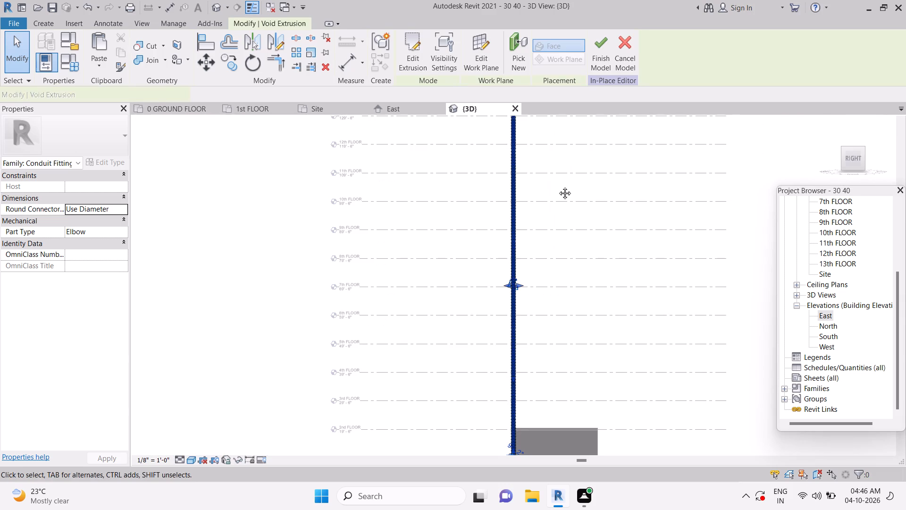
middle_click_drag(558, 186, 558, 203)
scroll(505, 342, "up", 6)
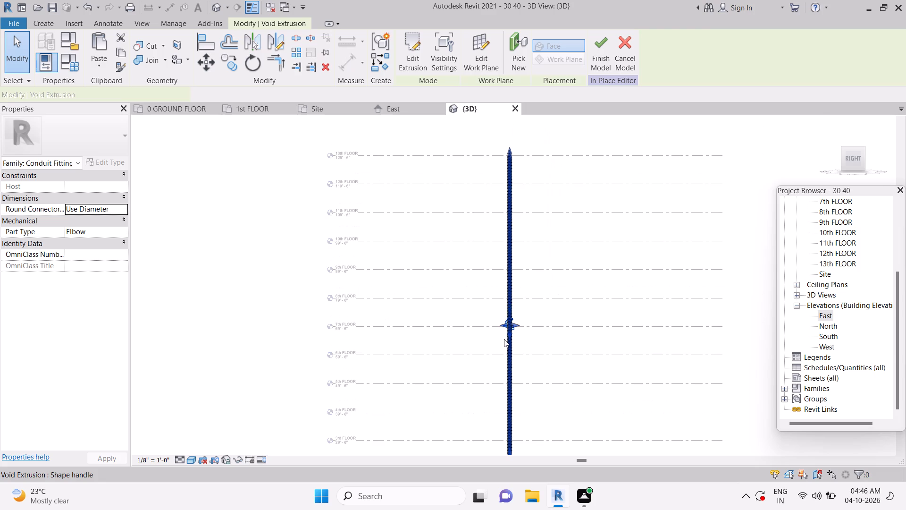
scroll(506, 327, "up", 12)
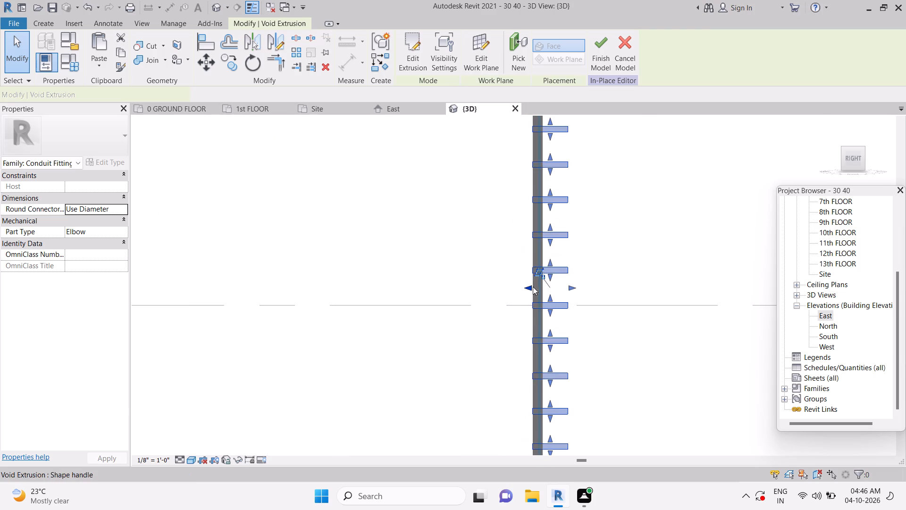
left_click_drag(528, 289, 508, 291)
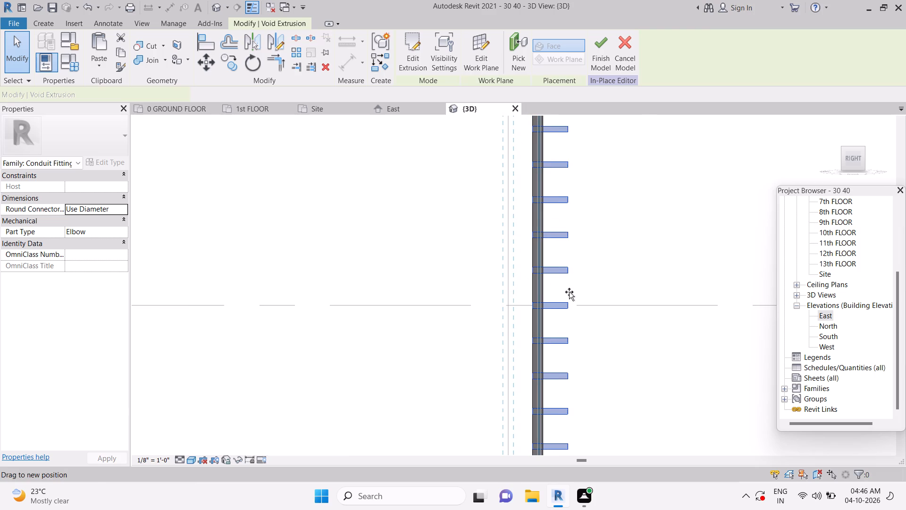
key("Escape")
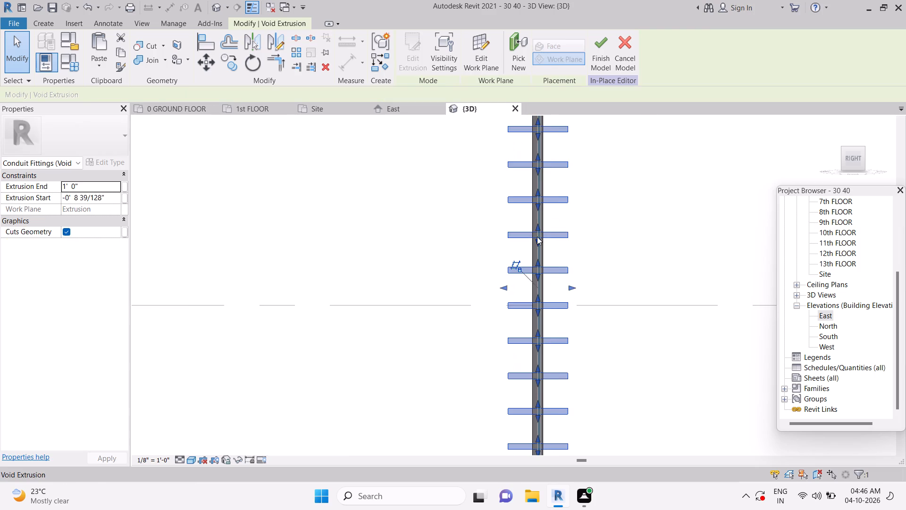
key("Escape")
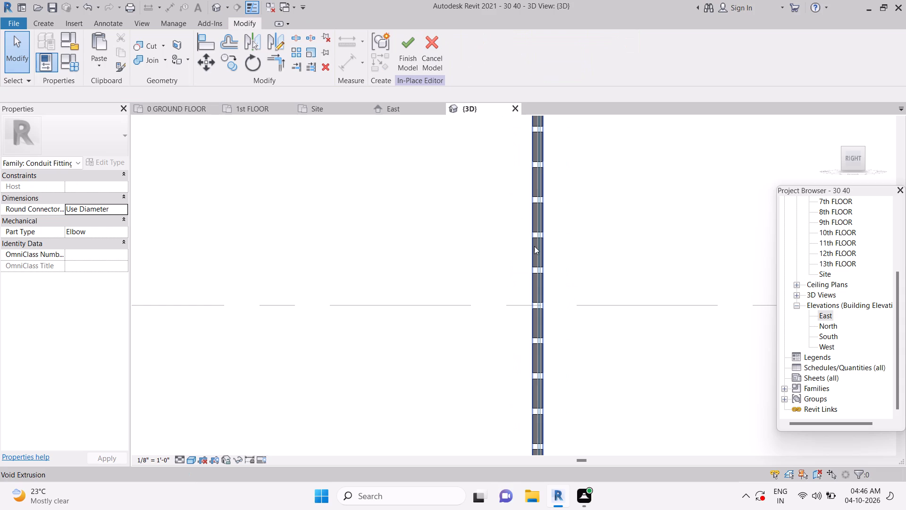
Pull the pier extrusion's front face back to an extrusion end of 0' 0", making it 2 1/2" deep.
left_click(541, 248)
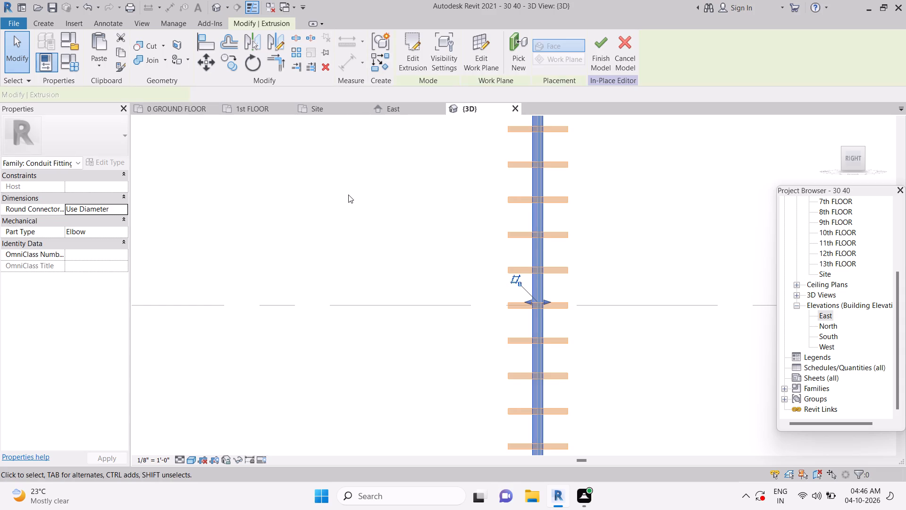
scroll(535, 299, "up", 7)
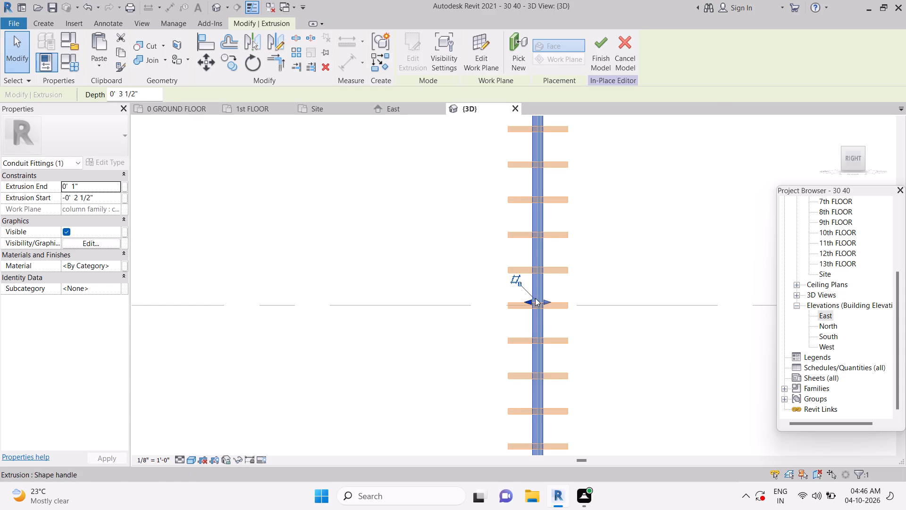
scroll(535, 298, "up", 3)
left_click_drag(521, 312, 537, 314)
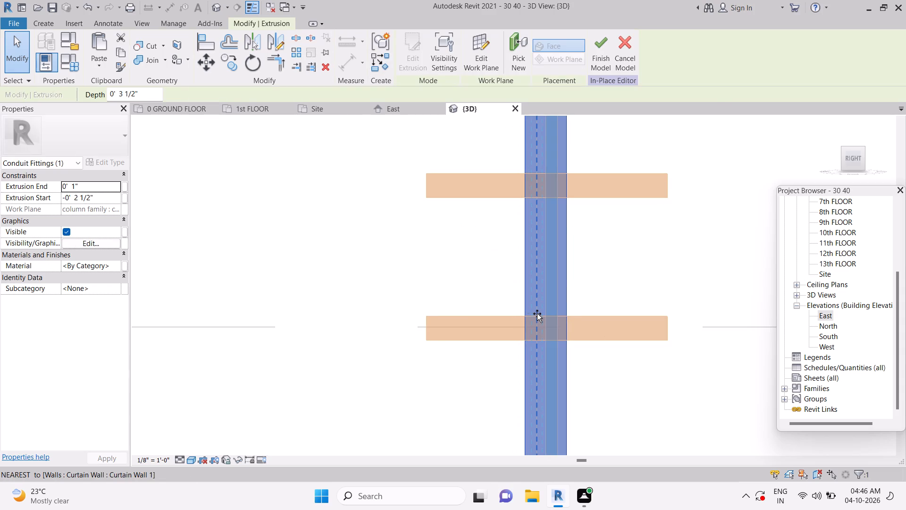
left_click_drag(537, 314, 538, 314)
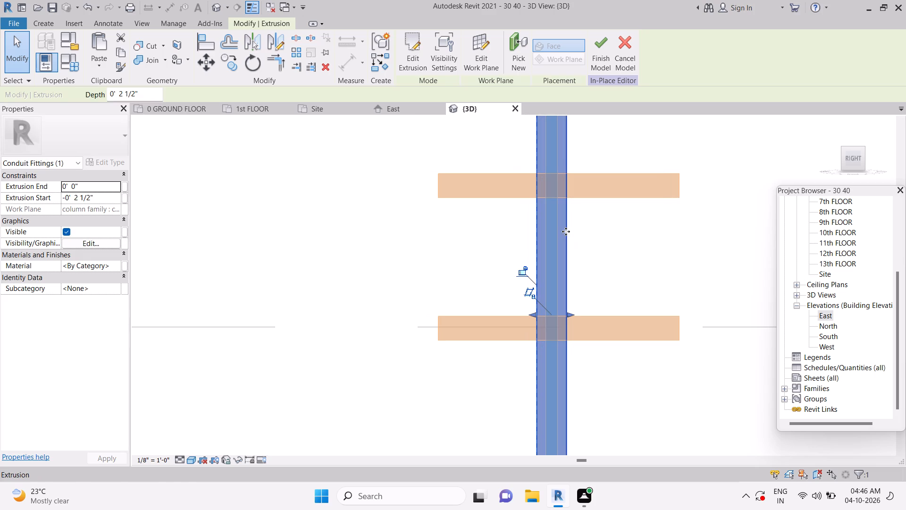
key("Escape")
key("Escape")
Finish the in-place pier model and save the project.
scroll(568, 233, "down", 11)
left_click(404, 47)
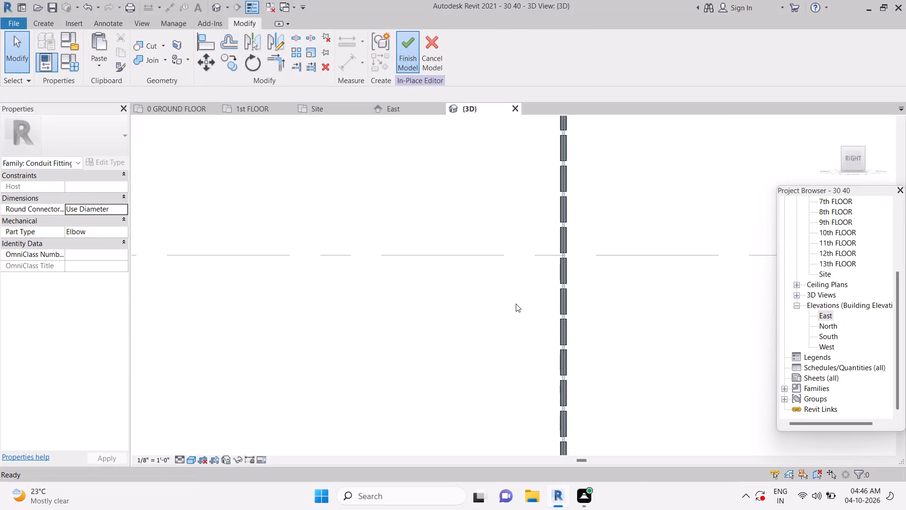
key("ctrl+s")
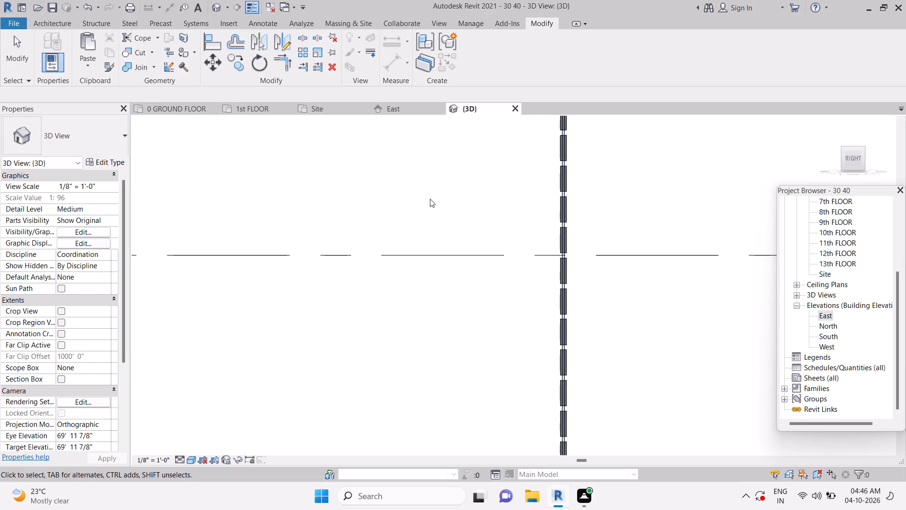
Examine the grooved pier against the house facade in angled 3D and front views.
scroll(433, 203, "down", 4)
middle_click_drag(444, 209, 451, 212, "shift")
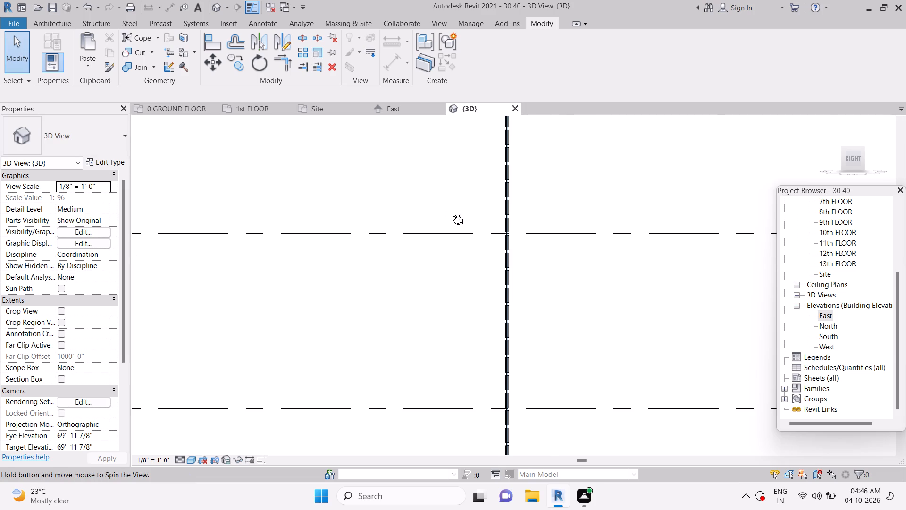
middle_click_drag(451, 212, 555, 237, "shift")
scroll(552, 238, "down", 12)
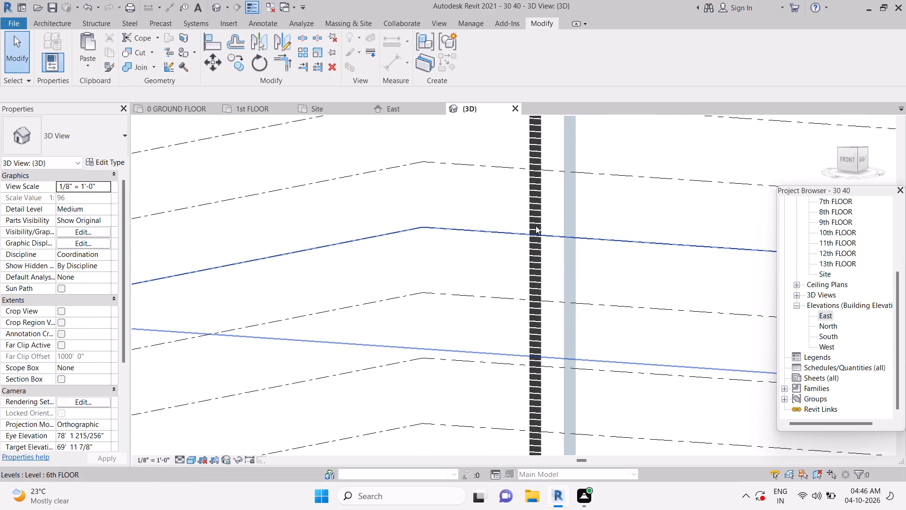
scroll(536, 226, "down", 7)
middle_click_drag(574, 302, 562, 243)
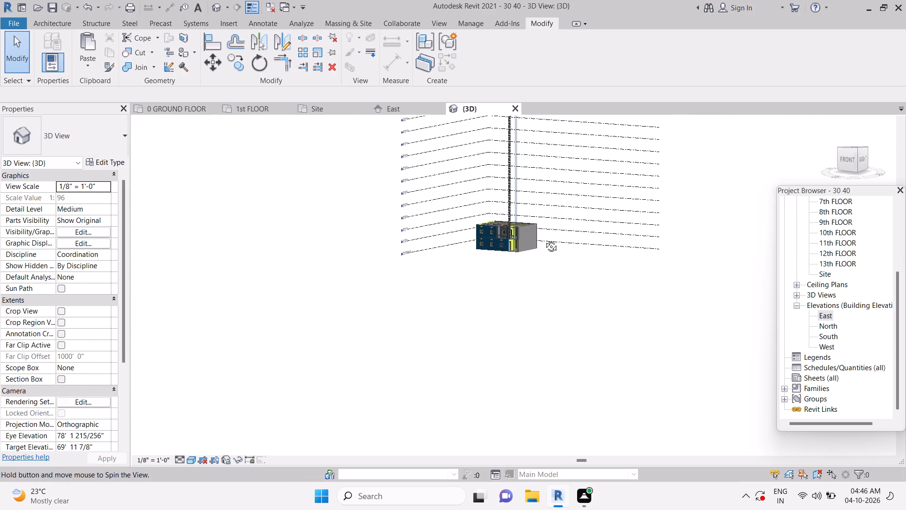
key("Escape")
scroll(493, 226, "up", 18)
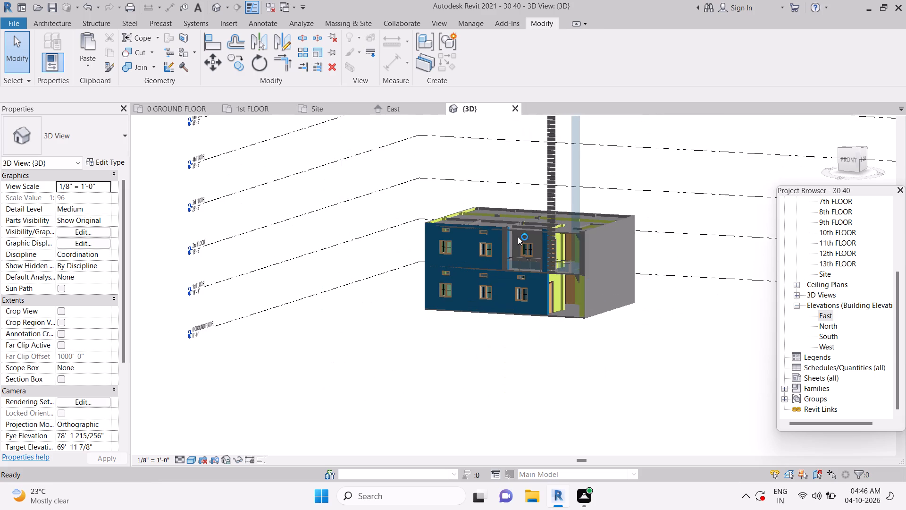
key("Escape")
key("Escape")
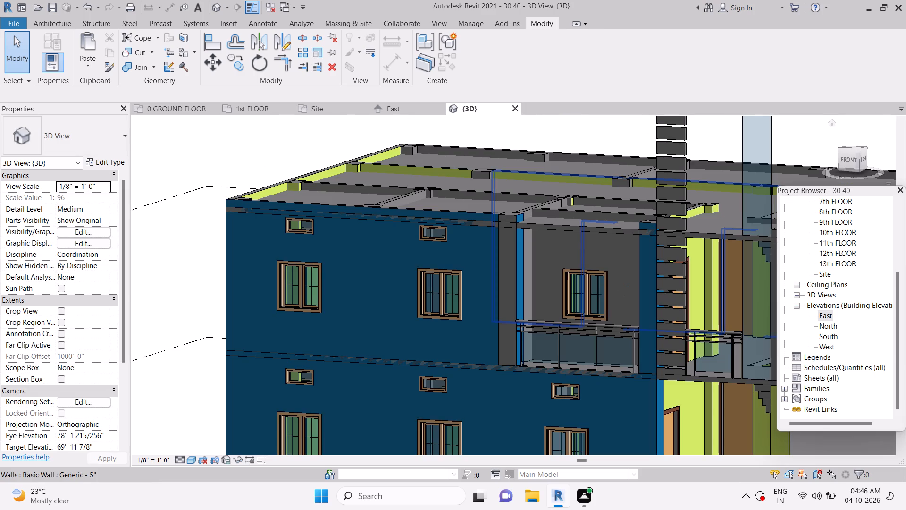
left_click(842, 158)
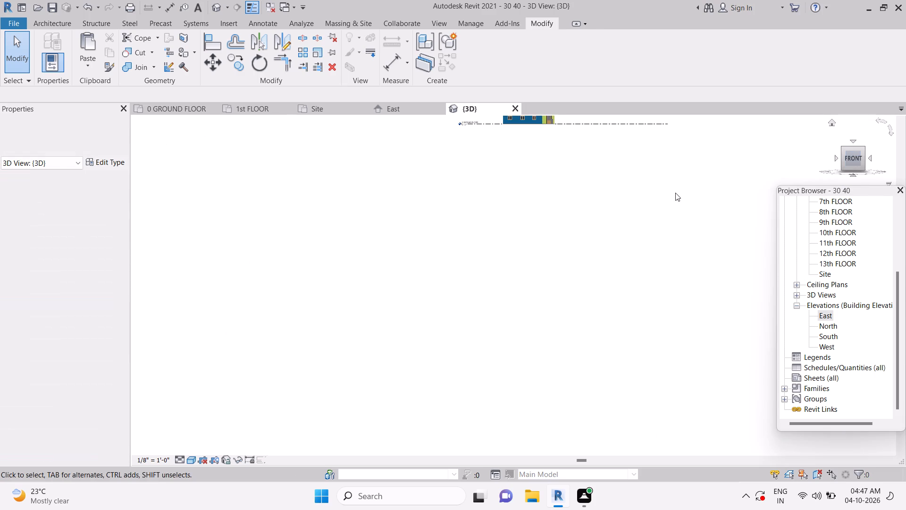
key("Escape")
key("Escape")
key("Escape")
scroll(492, 362, "up", 4)
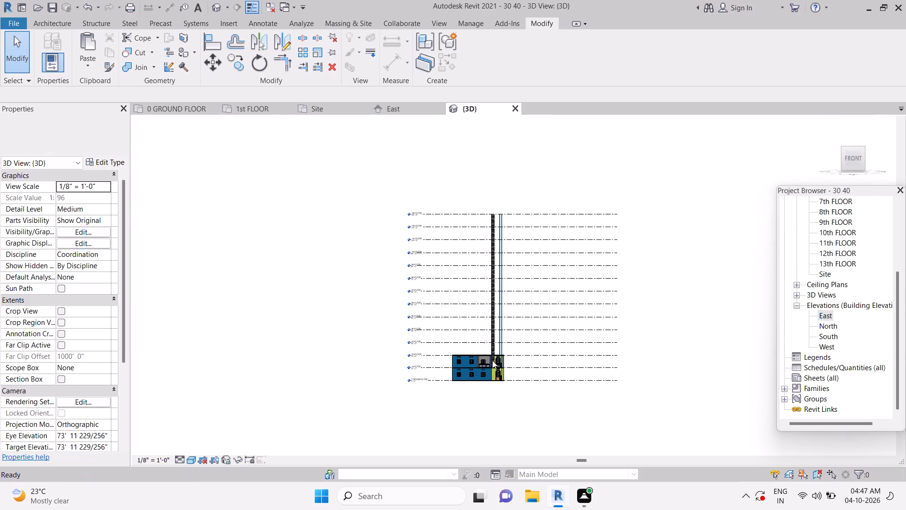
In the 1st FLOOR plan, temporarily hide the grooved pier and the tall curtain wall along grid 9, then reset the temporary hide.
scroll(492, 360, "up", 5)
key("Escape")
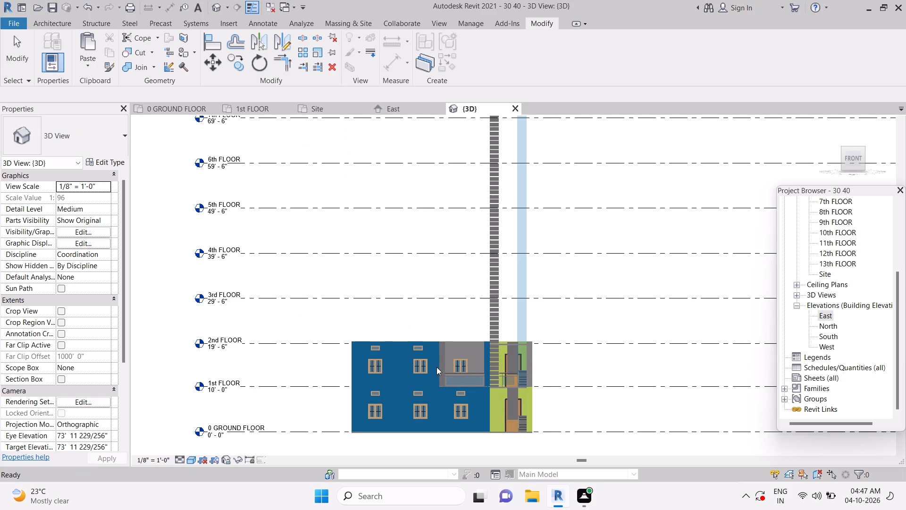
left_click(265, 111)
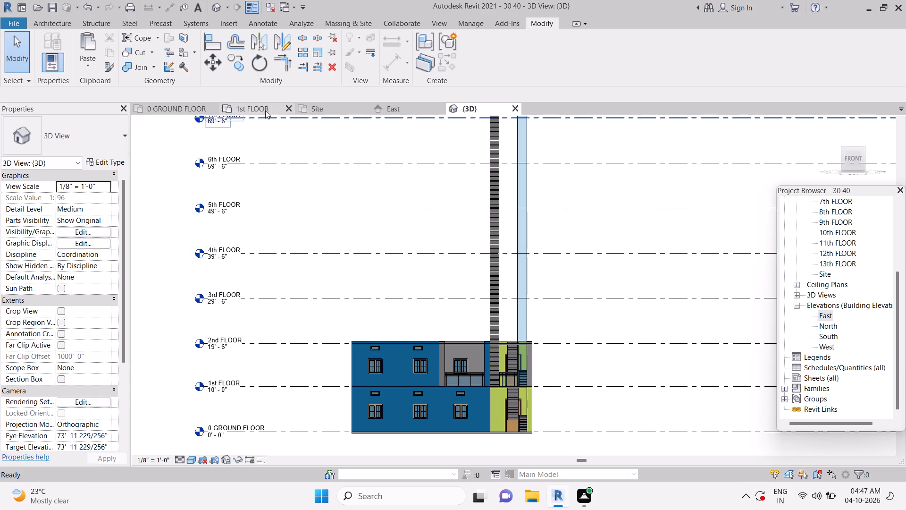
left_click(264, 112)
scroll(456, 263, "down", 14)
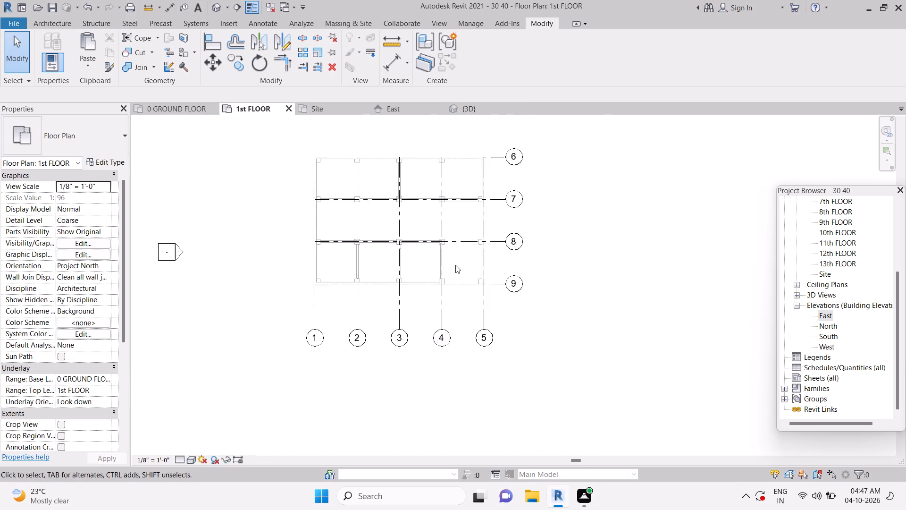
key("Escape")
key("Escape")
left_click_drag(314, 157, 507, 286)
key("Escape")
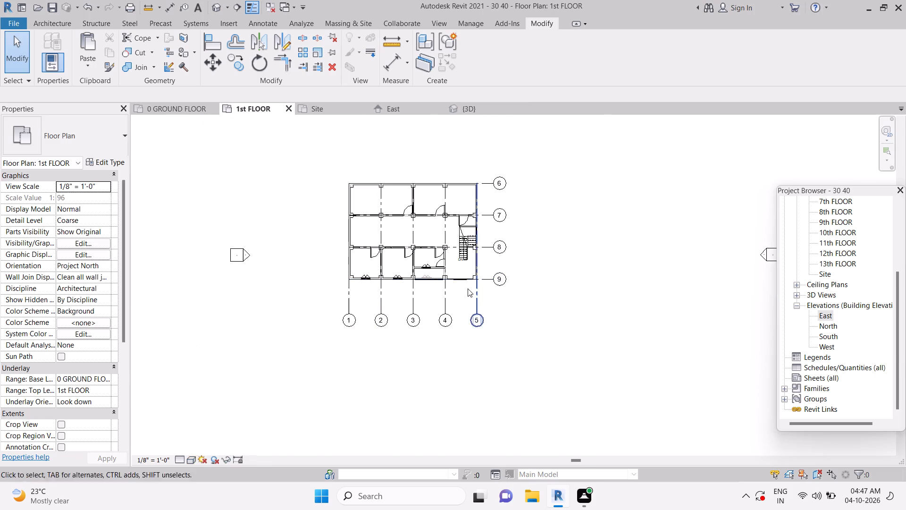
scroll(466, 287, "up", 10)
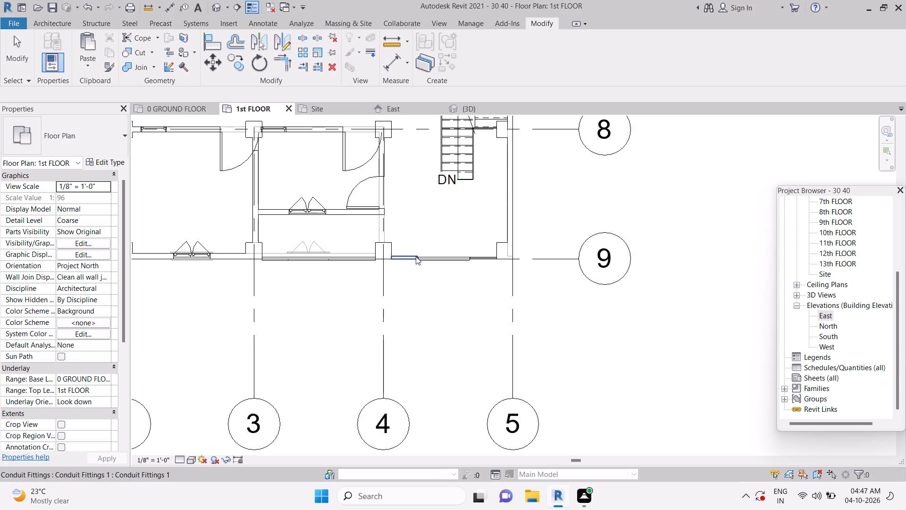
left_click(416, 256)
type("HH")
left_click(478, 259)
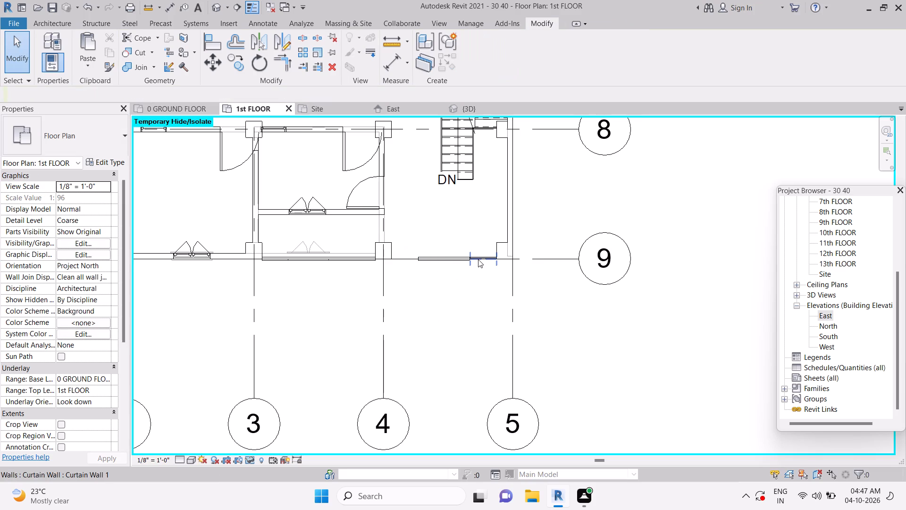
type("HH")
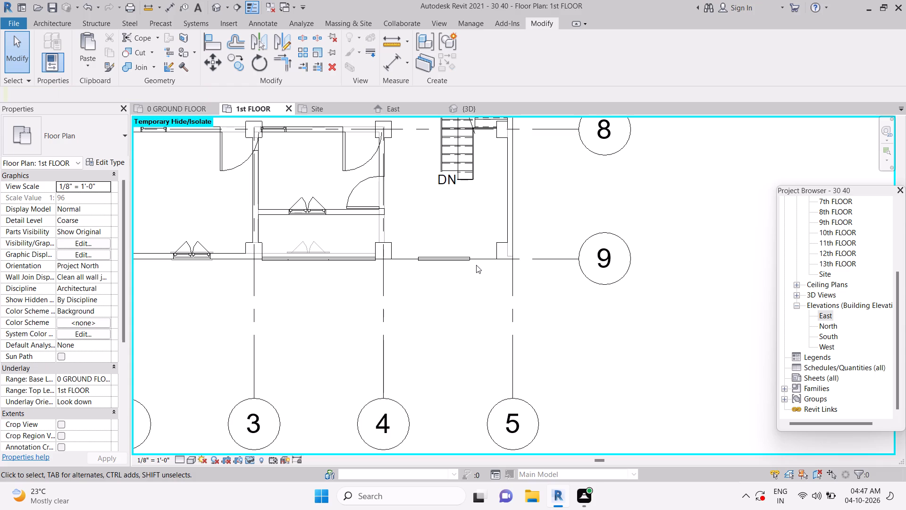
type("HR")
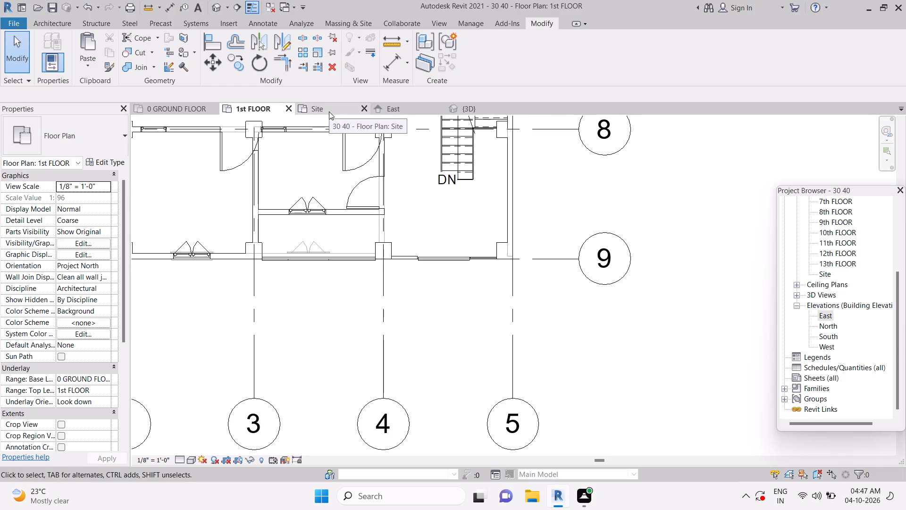
Identify the grooved pier and the tall curtain wall beside it by selecting both in the 3D front view.
left_click(467, 105)
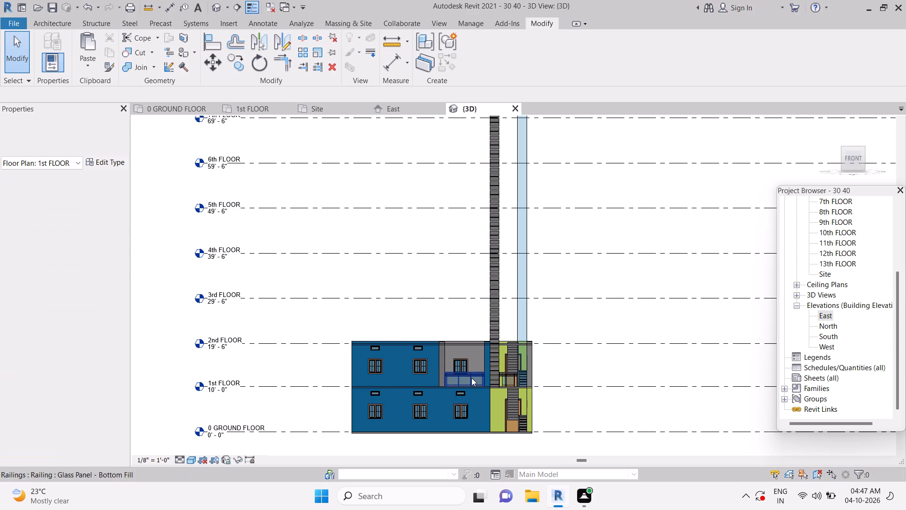
left_click(497, 313)
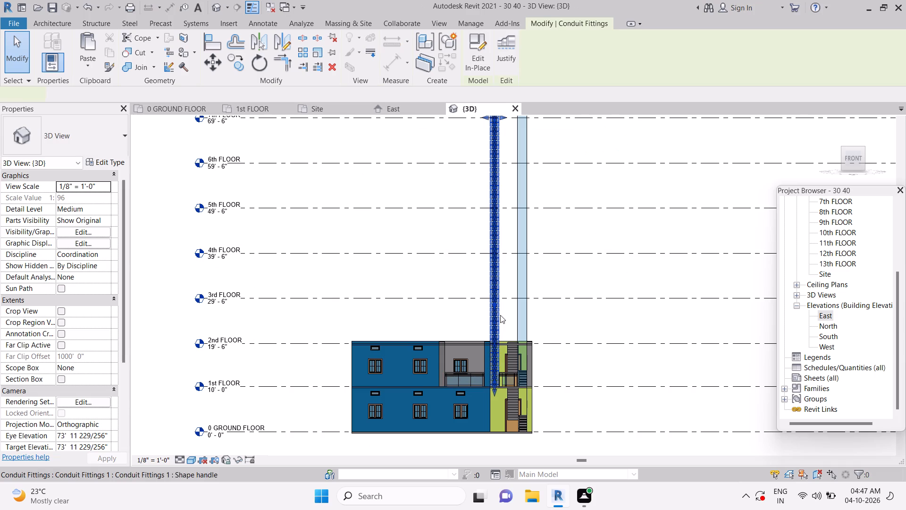
left_click(517, 315)
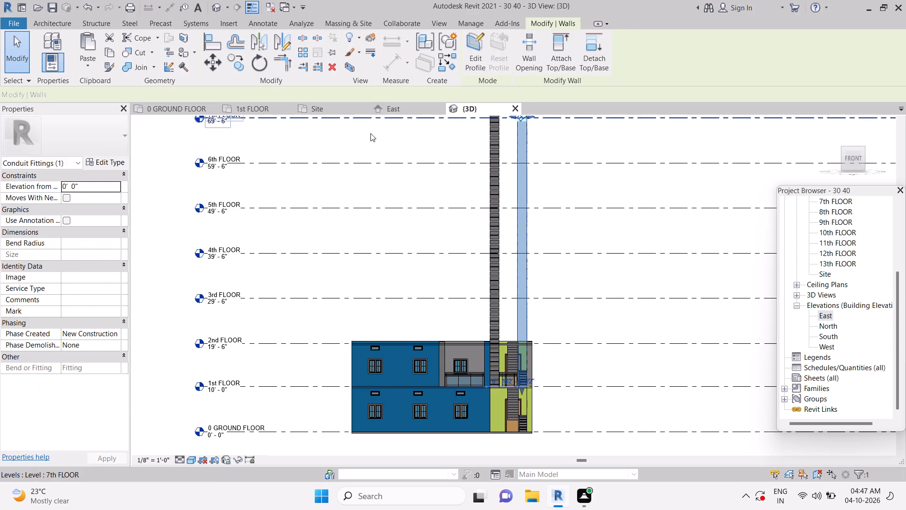
left_click(495, 234, "ctrl")
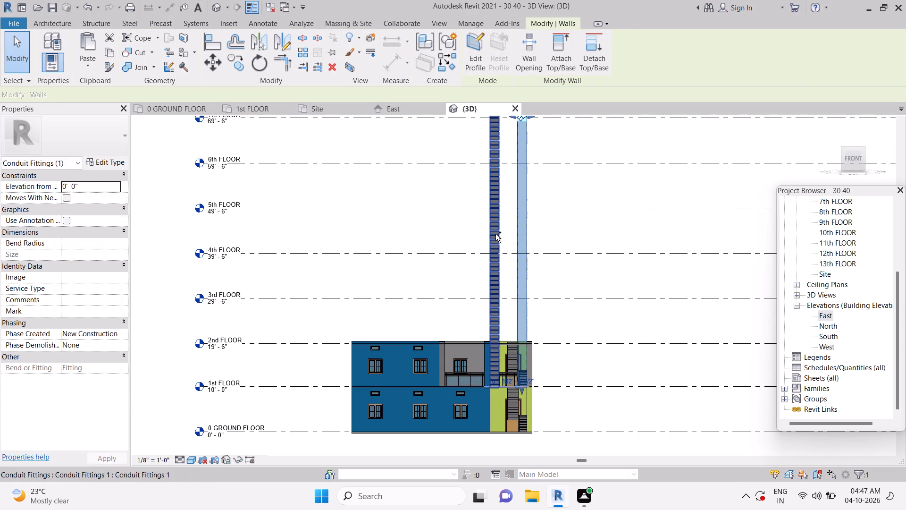
In the 1st FLOOR plan, temporarily hide the grooved pier and the tall curtain wall between grids 4 and 5.
left_click(249, 109)
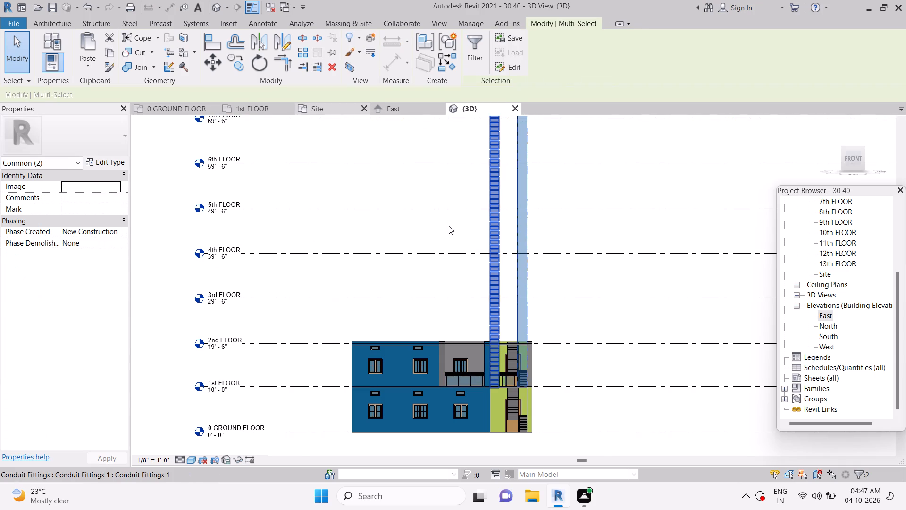
key("Escape")
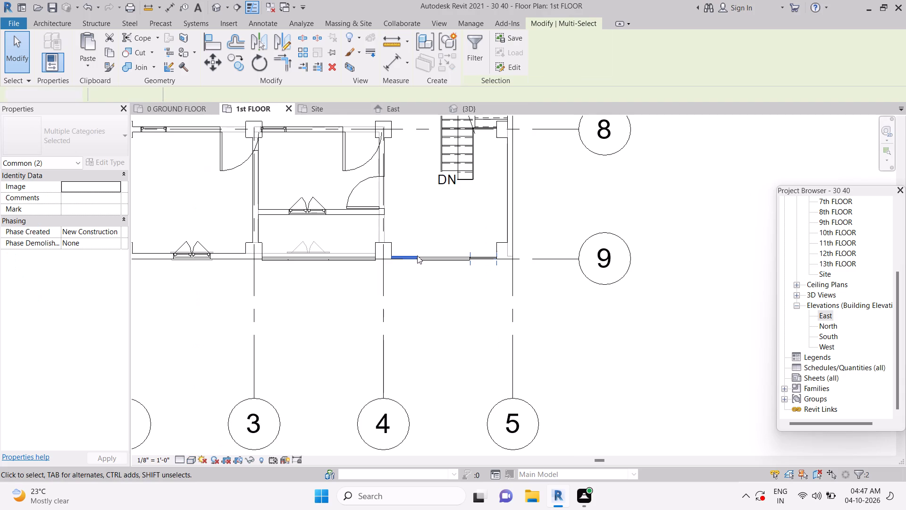
key("Escape")
key("Escape")
left_click(409, 257)
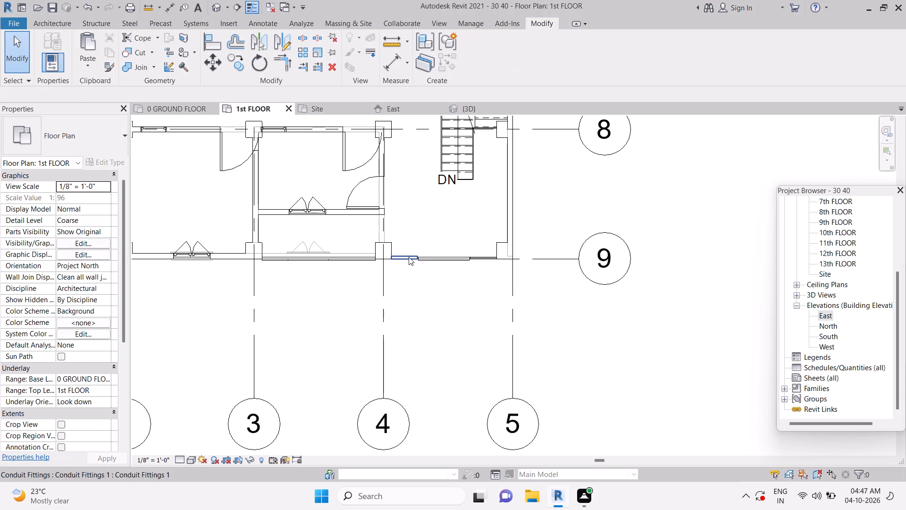
type("HH")
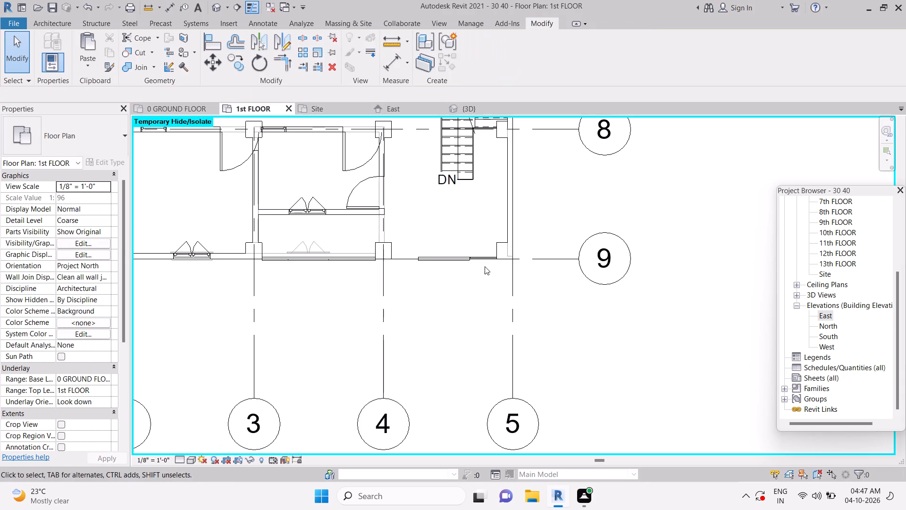
left_click(484, 263)
type("HH")
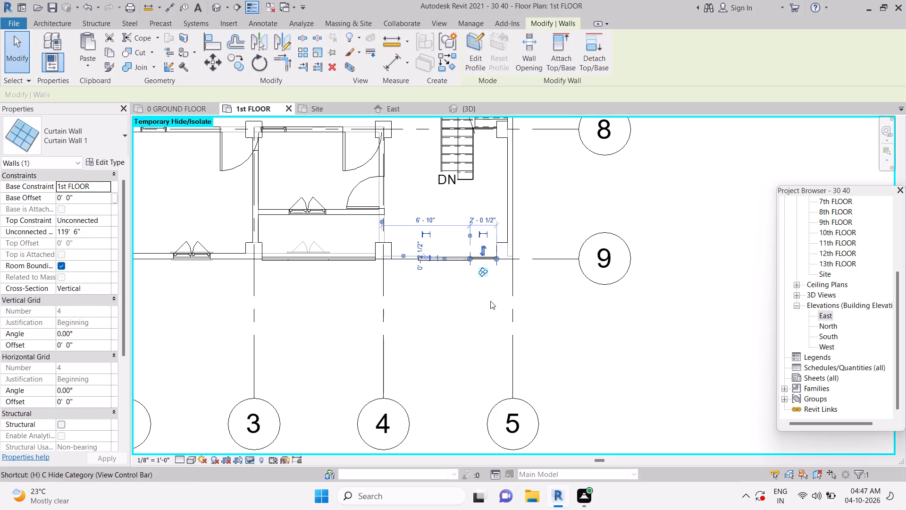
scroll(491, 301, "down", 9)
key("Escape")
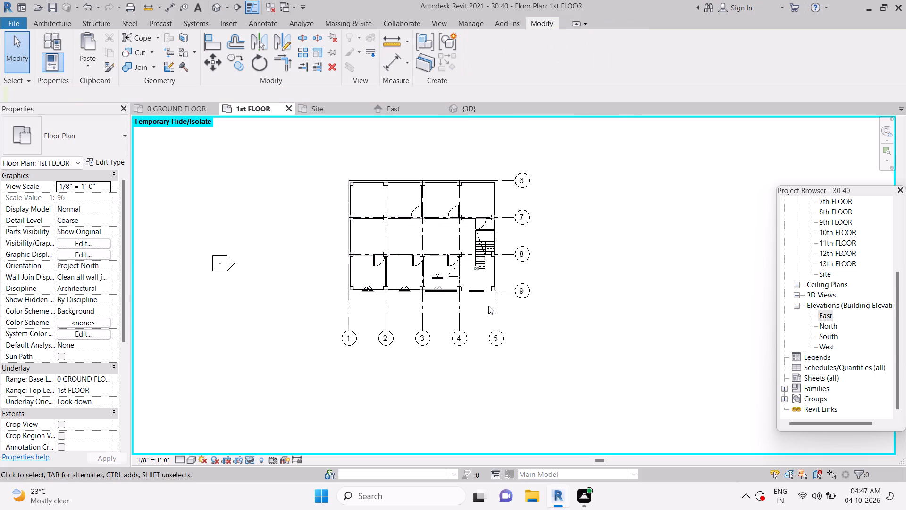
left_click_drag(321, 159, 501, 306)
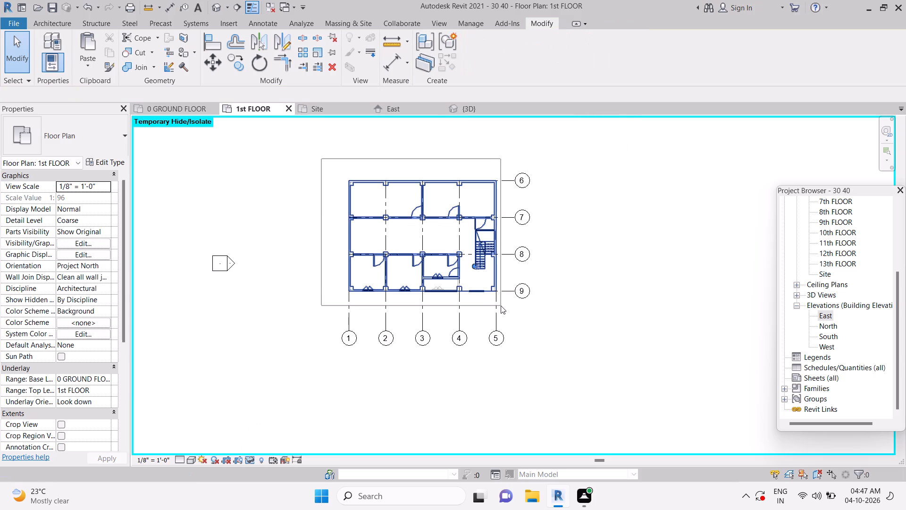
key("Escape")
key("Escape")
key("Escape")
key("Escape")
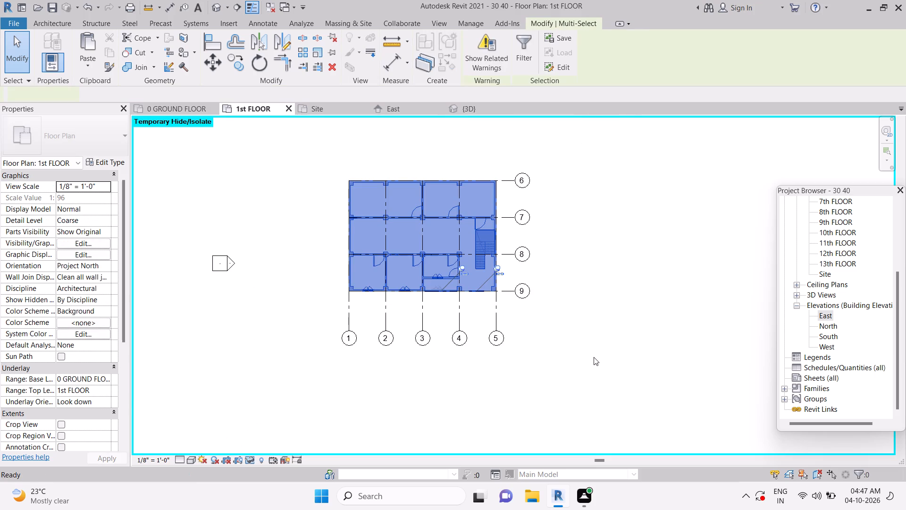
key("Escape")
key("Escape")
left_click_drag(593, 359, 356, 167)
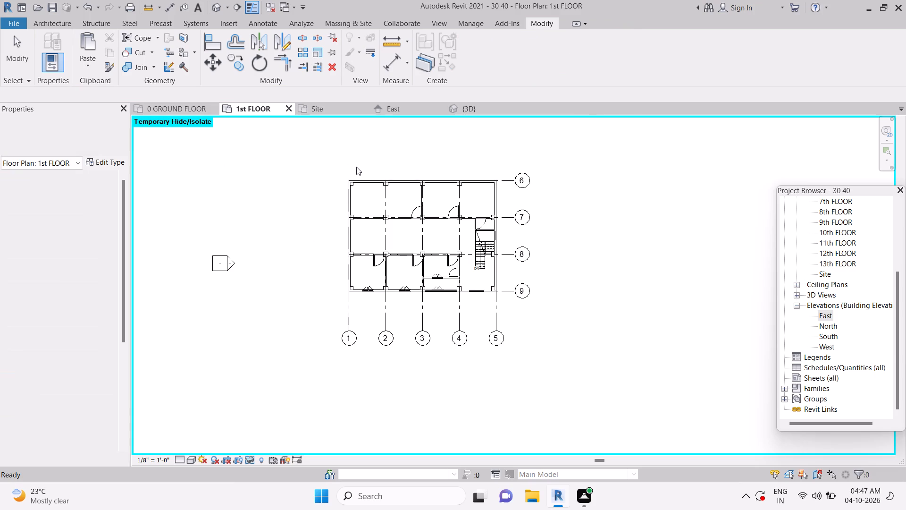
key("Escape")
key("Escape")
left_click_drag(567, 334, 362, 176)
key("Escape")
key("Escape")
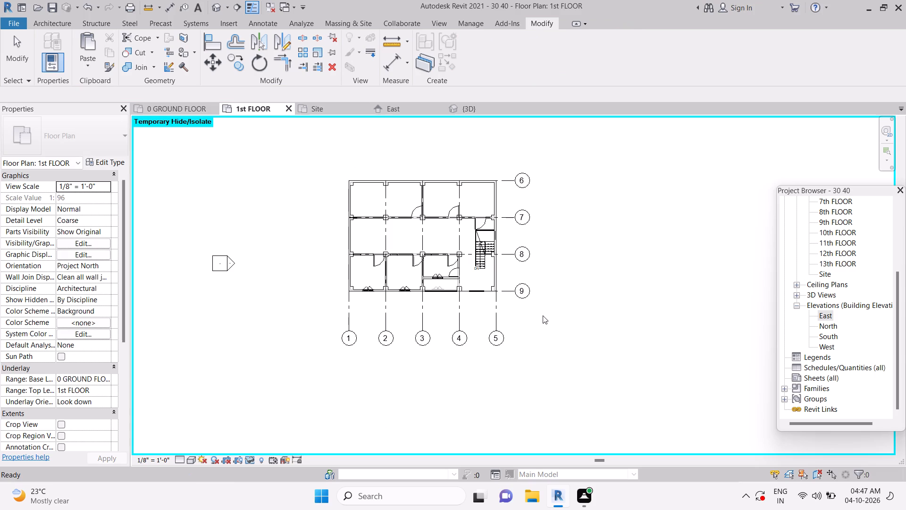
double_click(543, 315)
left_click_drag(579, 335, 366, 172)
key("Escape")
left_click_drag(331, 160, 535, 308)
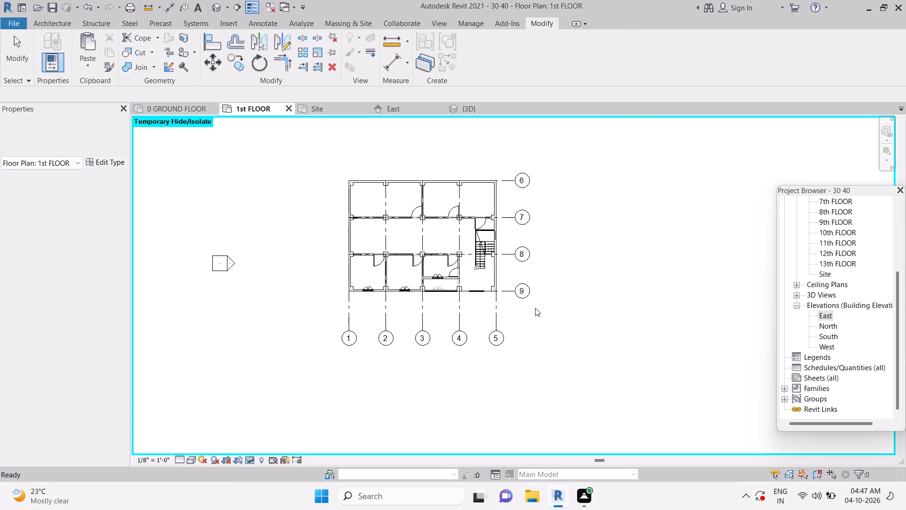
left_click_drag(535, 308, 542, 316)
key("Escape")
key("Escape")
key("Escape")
Copy all visible 1st FLOOR building elements to the clipboard, leaving grids 1 to 9 out of the selection.
left_click_drag(555, 329, 312, 161)
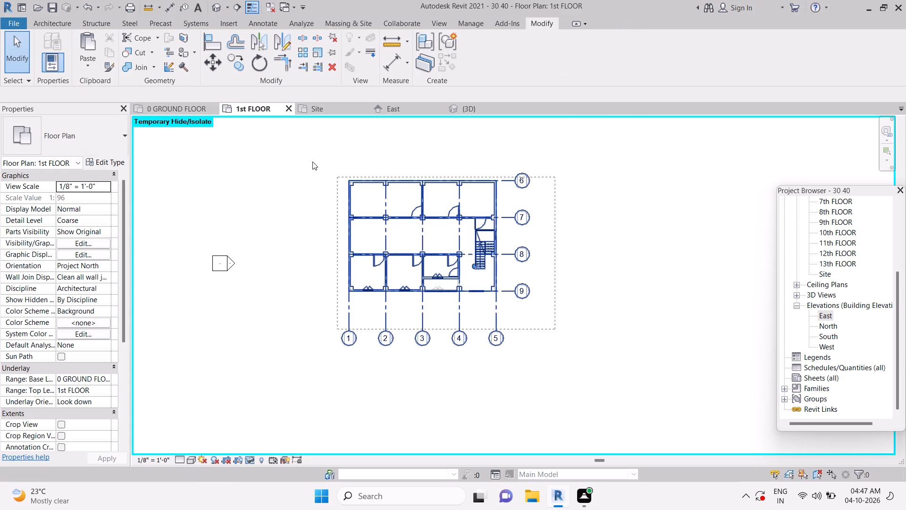
left_click_drag(312, 161, 306, 157)
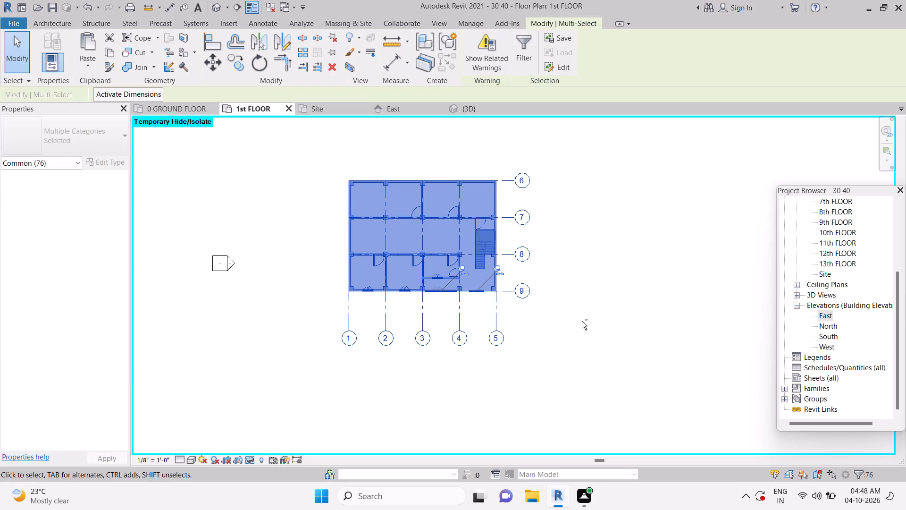
left_click_drag(546, 321, 503, 163, "shift")
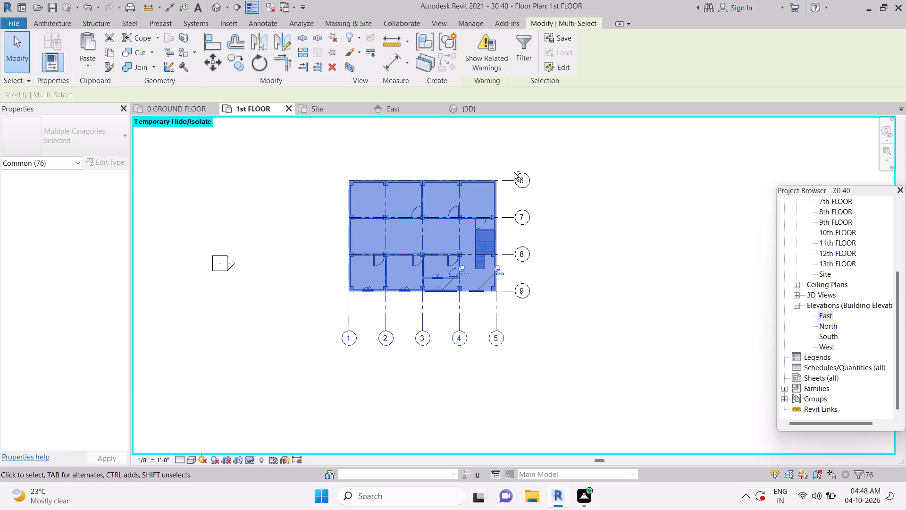
left_click_drag(528, 377, 308, 313, "shift")
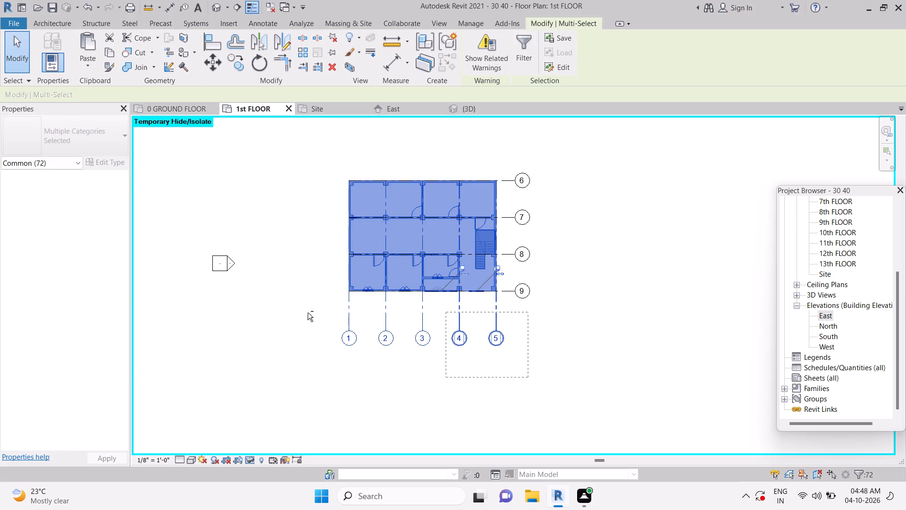
left_click_drag(308, 313, 297, 315, "shift")
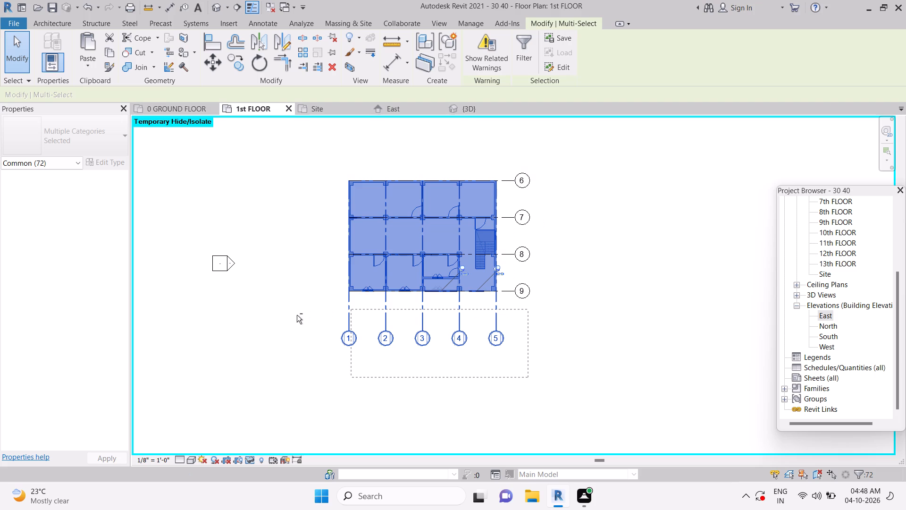
left_click_drag(297, 315, 290, 317, "shift")
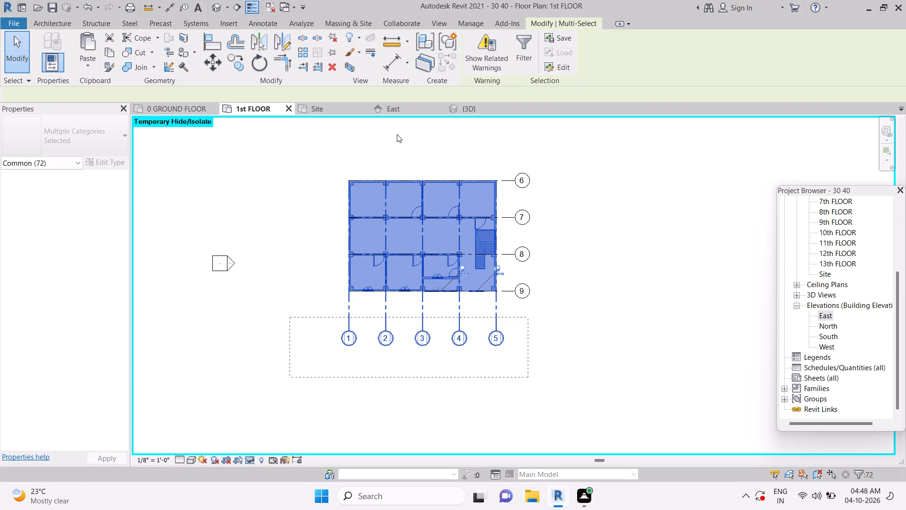
double_click(111, 54)
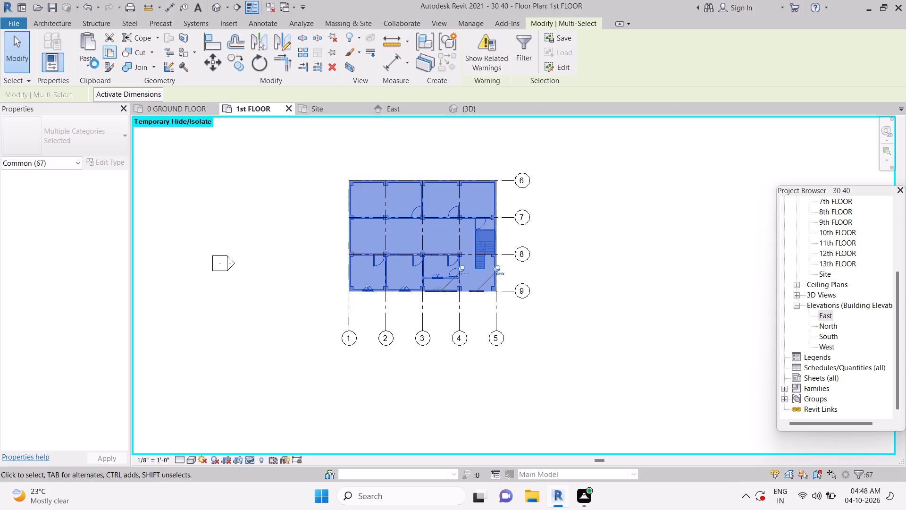
Recopy the selected 1st FLOOR elements and try to paste them aligned to selected levels.
left_click(93, 66)
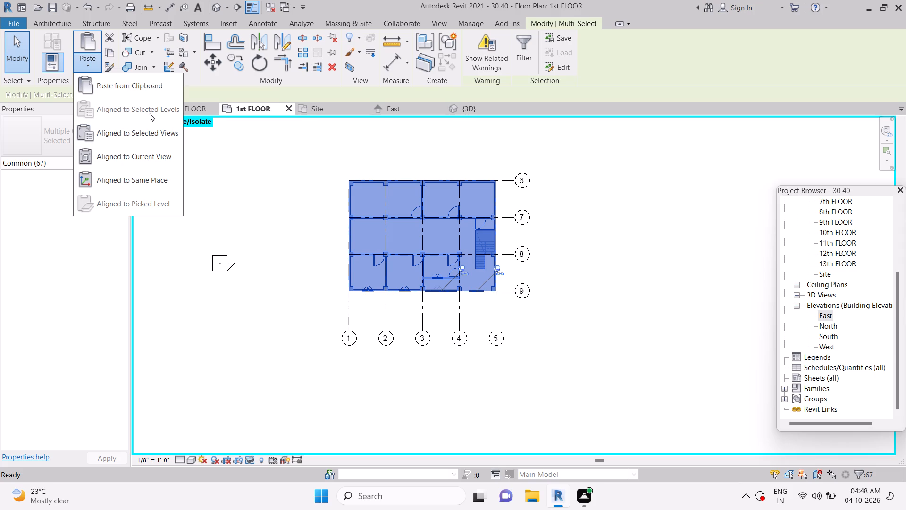
left_click(109, 52)
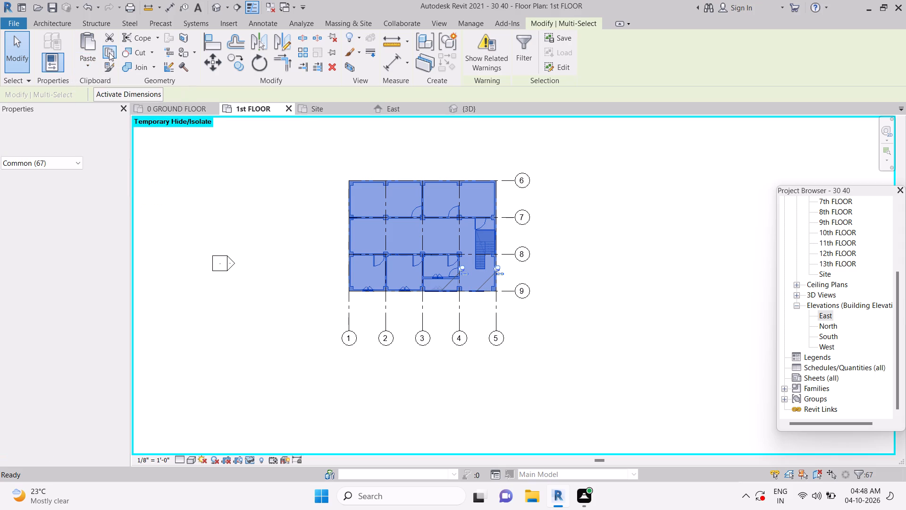
left_click(109, 52)
left_click(92, 67)
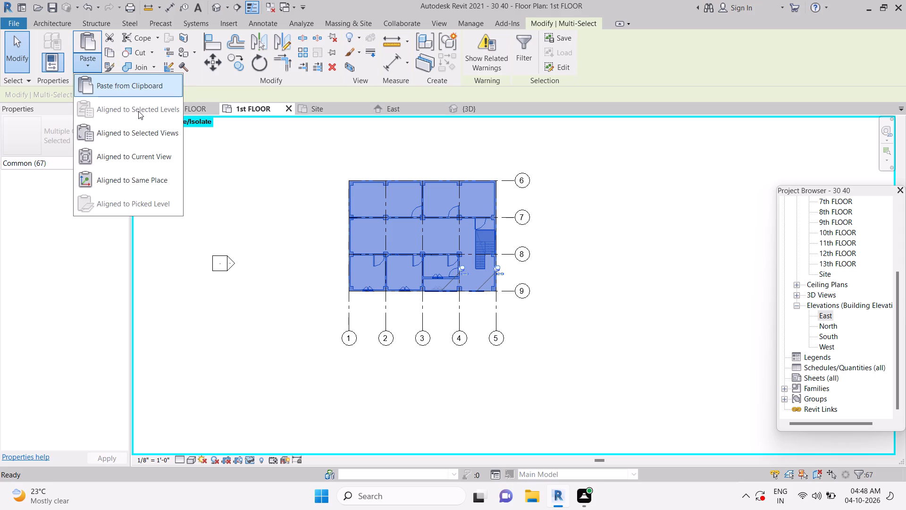
triple_click(138, 111)
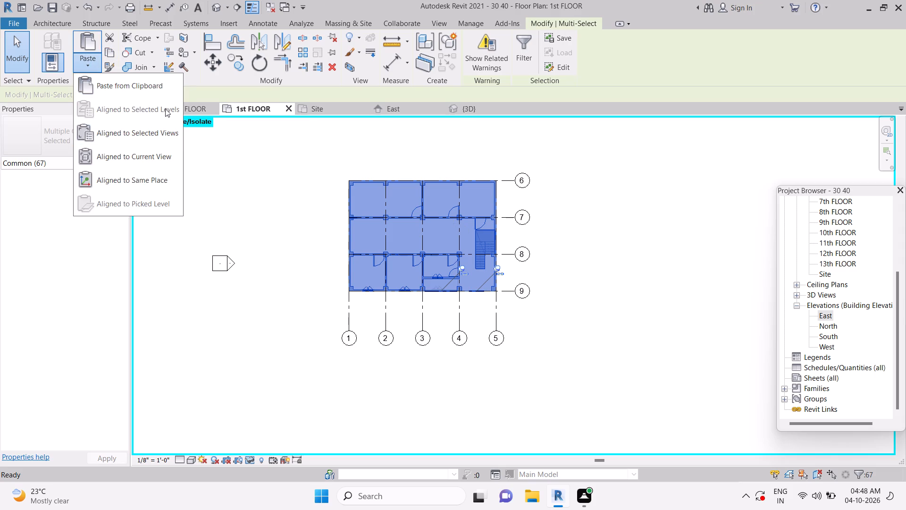
left_click(165, 108)
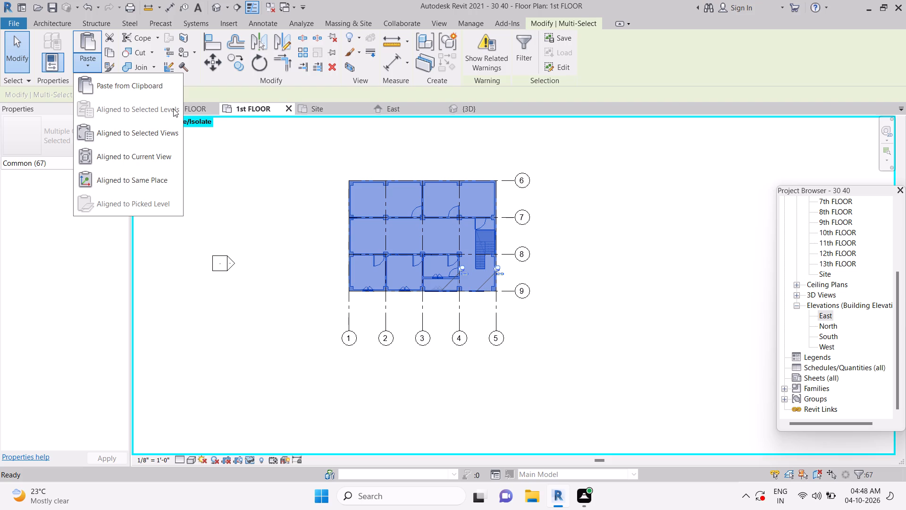
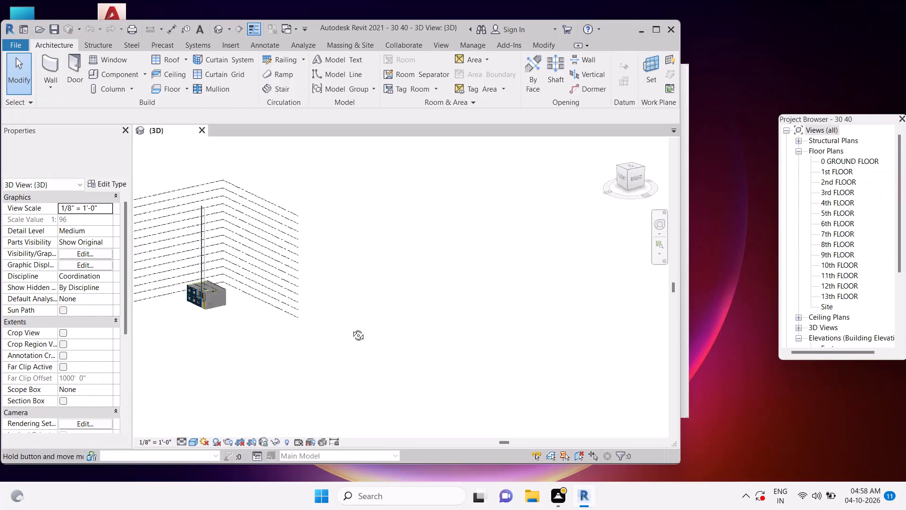
In the 3D front view, copy the 1st-floor elements to the clipboard, excluding the grooved pier, tall curtain wall and 2nd FLOOR level line.
scroll(285, 342, "up", 1)
middle_click_drag(289, 340, 358, 327)
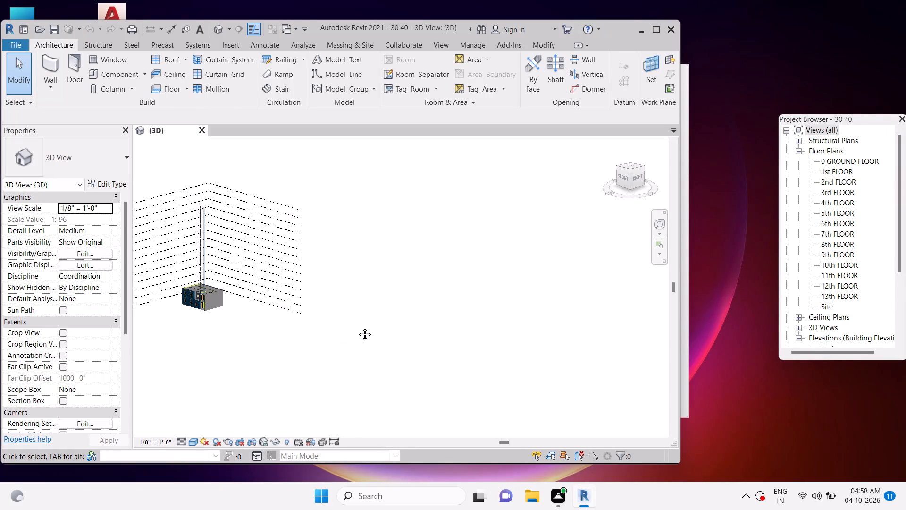
middle_click_drag(358, 327, 427, 315)
middle_click_drag(371, 334, 397, 330)
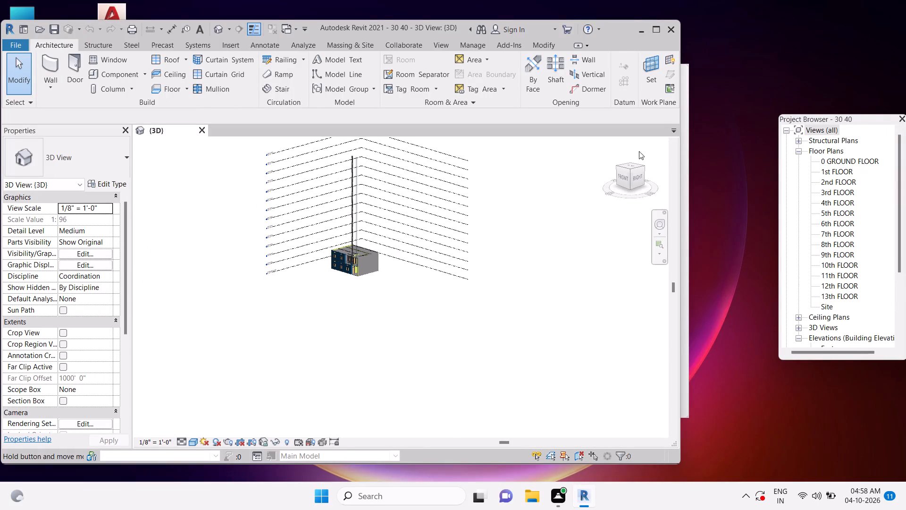
left_click(625, 178)
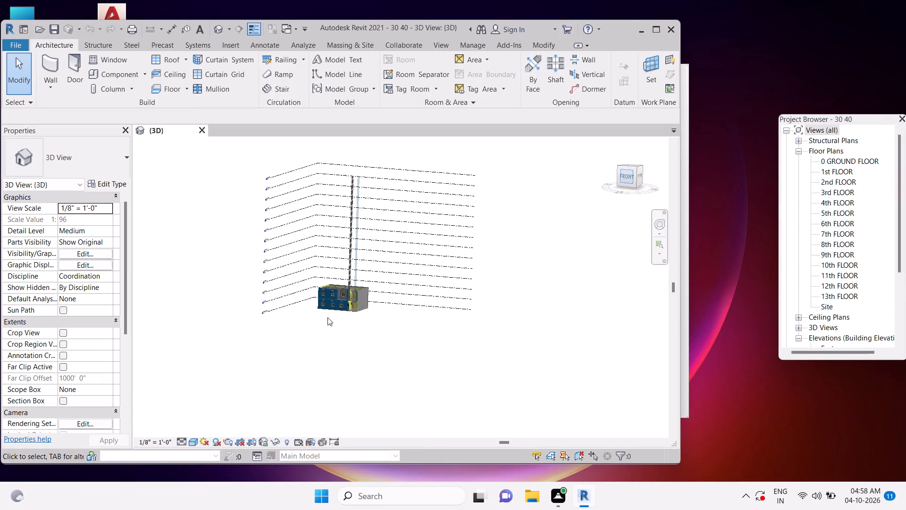
scroll(366, 359, "up", 5)
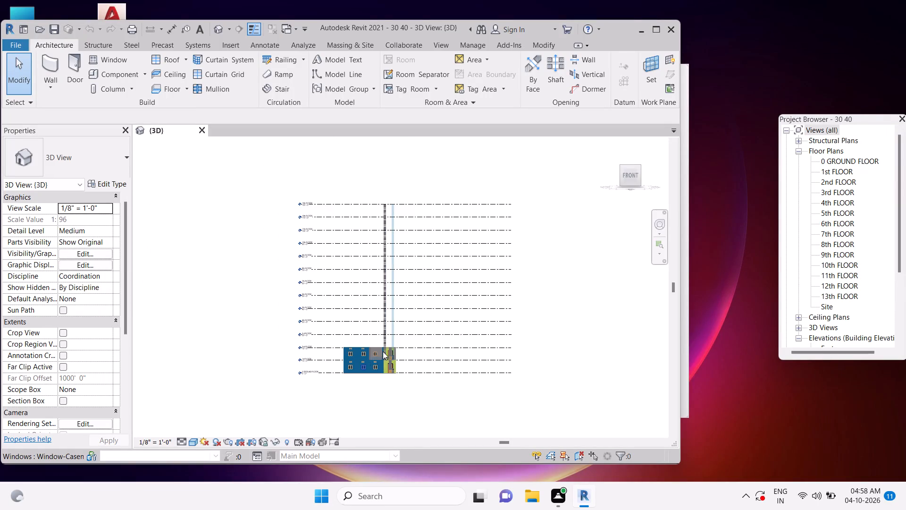
scroll(383, 351, "up", 6)
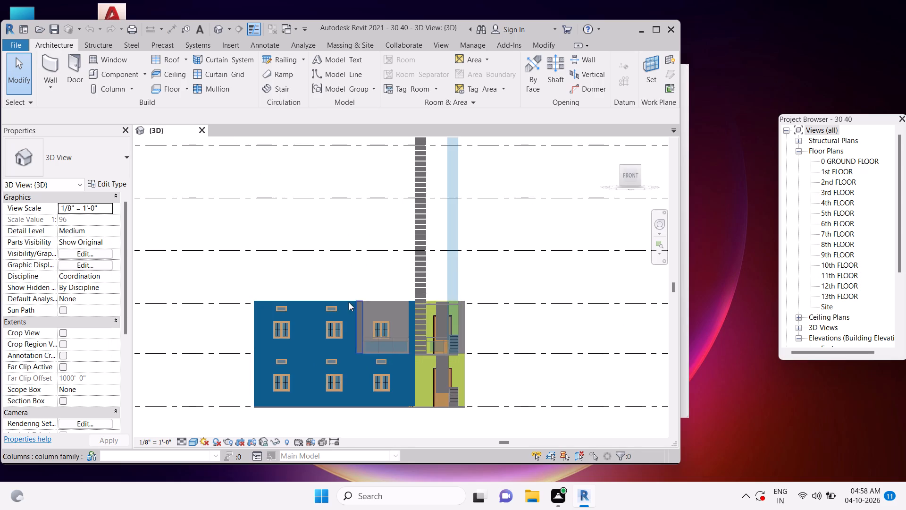
left_click_drag(503, 335, 246, 280)
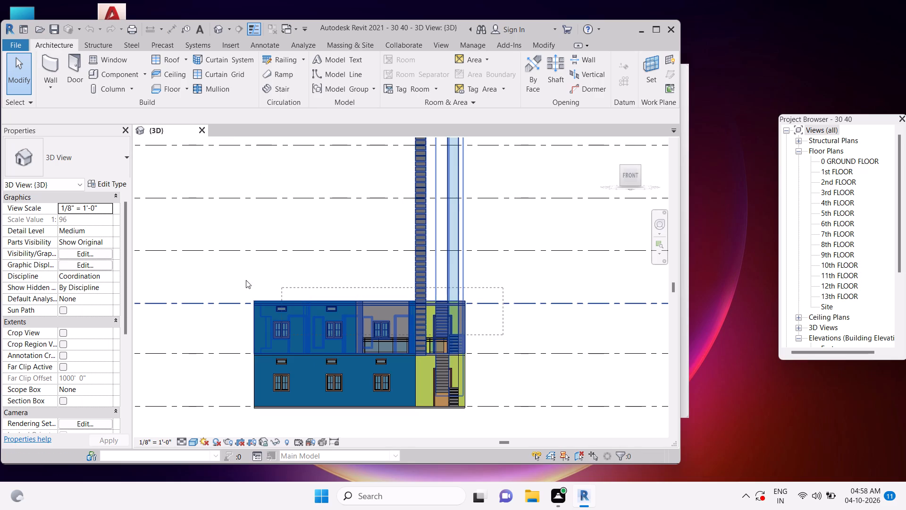
left_click_drag(246, 280, 238, 279)
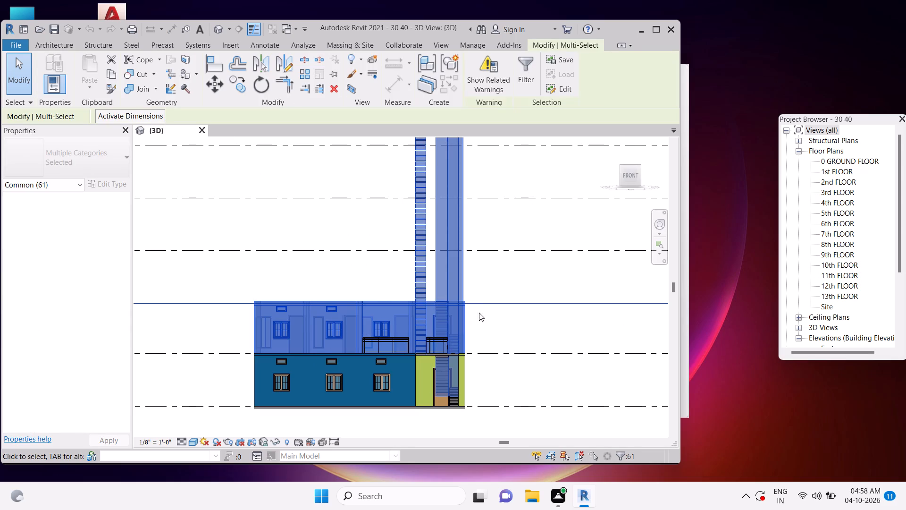
left_click_drag(501, 280, 383, 269, "shift")
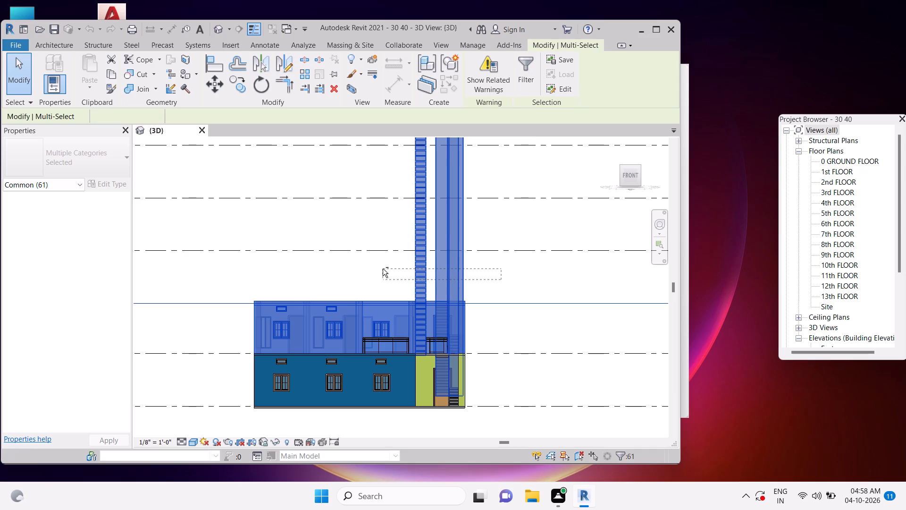
left_click_drag(562, 374, 562, 372, "shift")
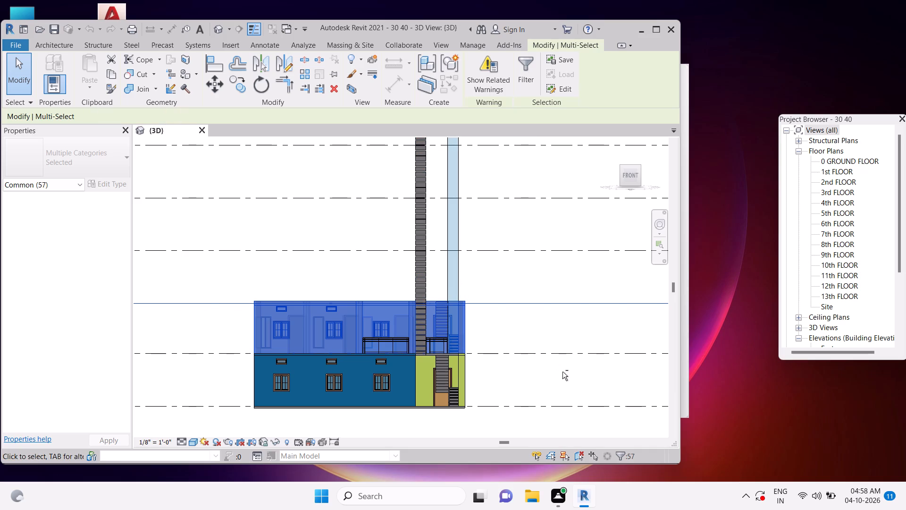
left_click_drag(562, 372, 510, 282, "shift")
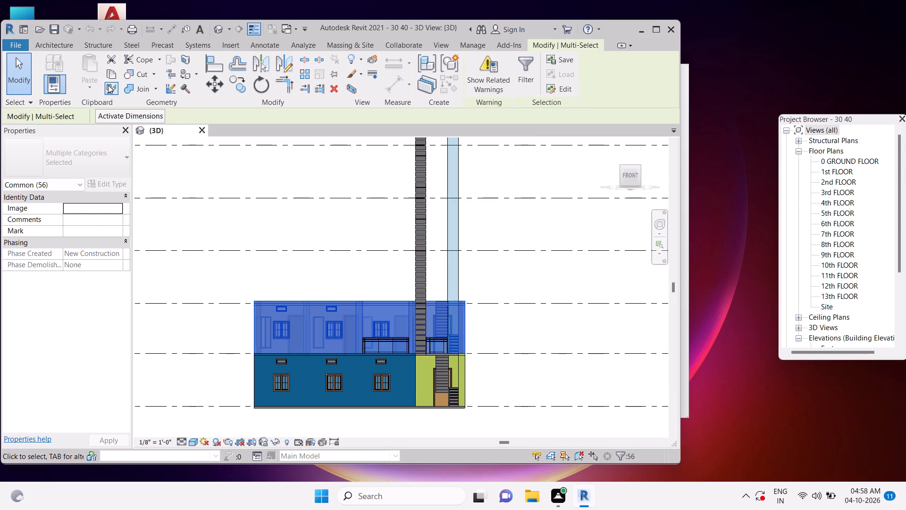
left_click(110, 75)
left_click(110, 75)
Paste the copied 1st-floor elements aligned to the 3rd FLOOR through 13th FLOOR levels.
left_click(96, 89)
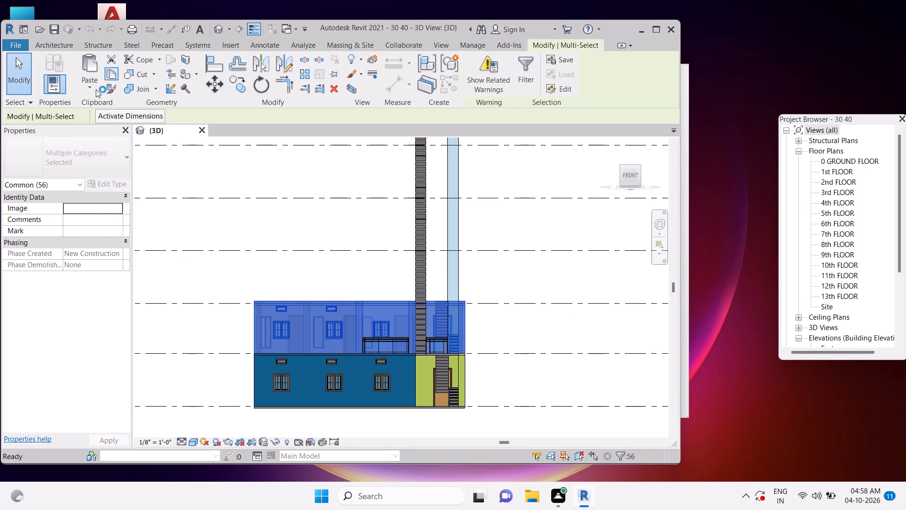
left_click(143, 130)
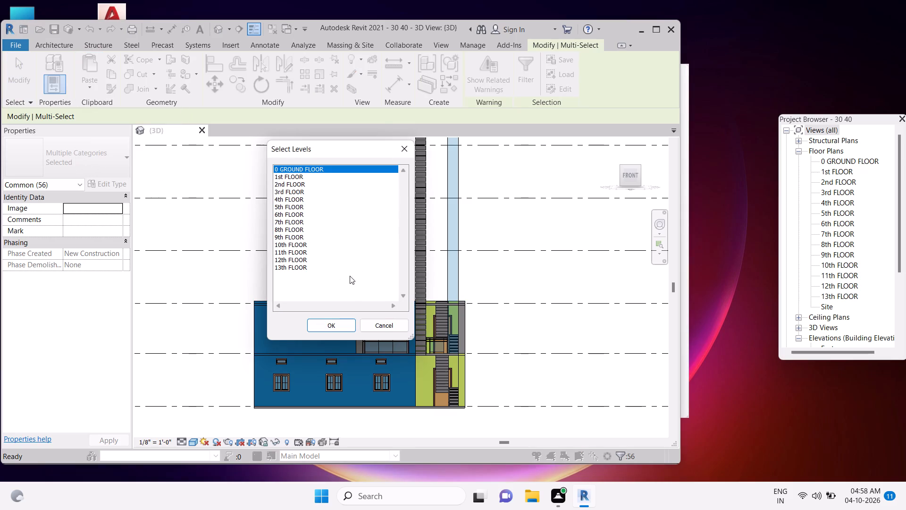
left_click_drag(341, 288, 313, 257, "ctrl")
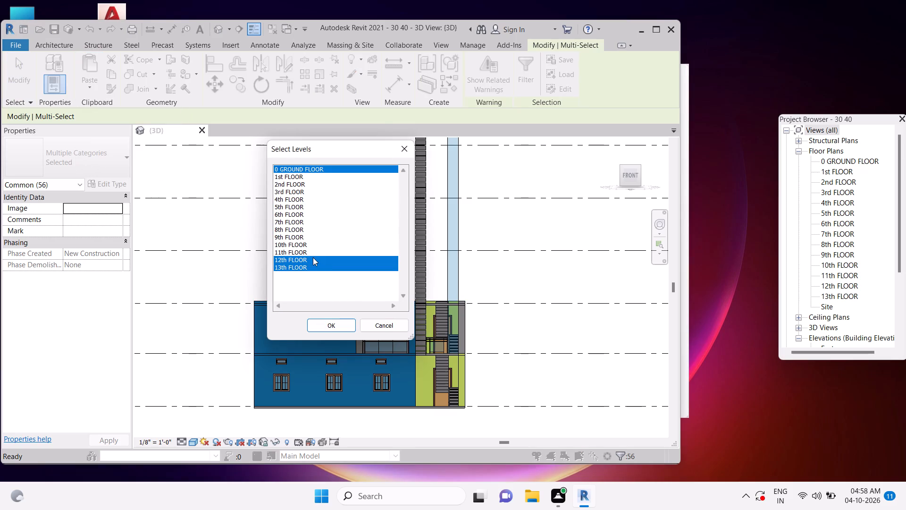
left_click_drag(313, 257, 302, 195, "ctrl")
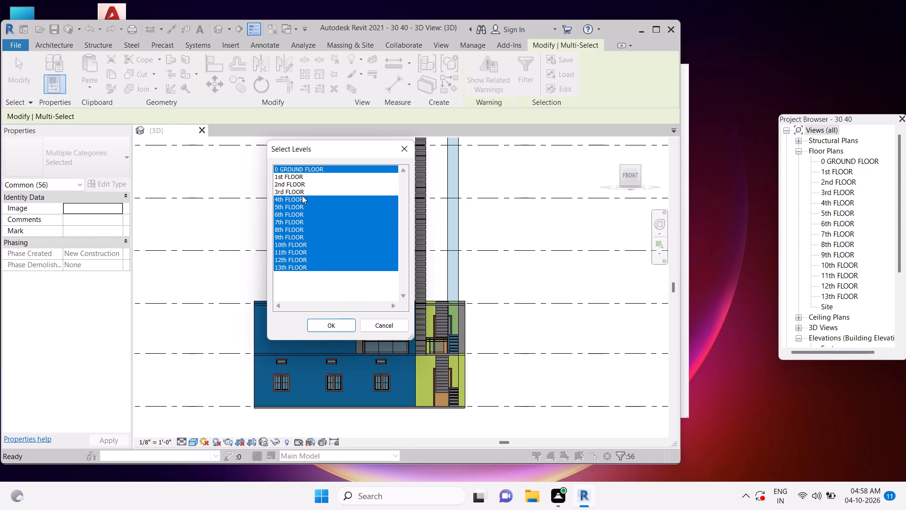
left_click_drag(302, 195, 302, 195, "ctrl")
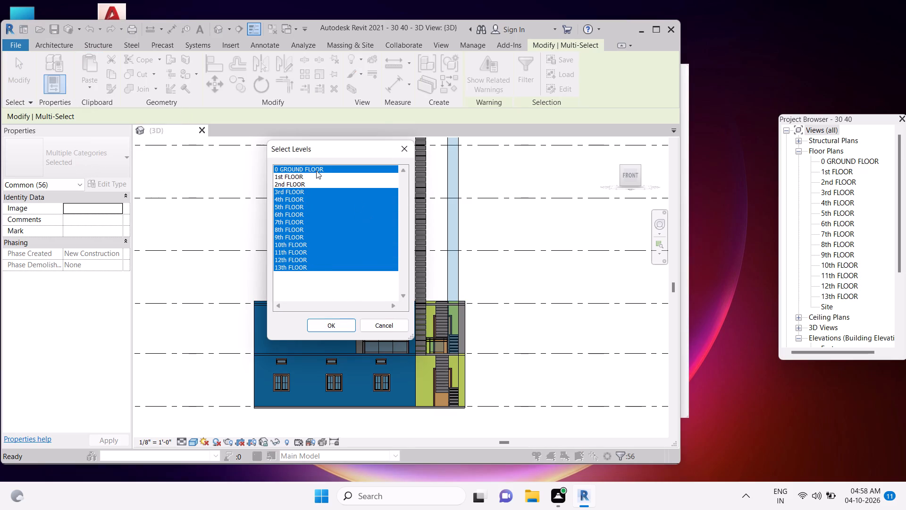
left_click(316, 168, "ctrl")
left_click(327, 322)
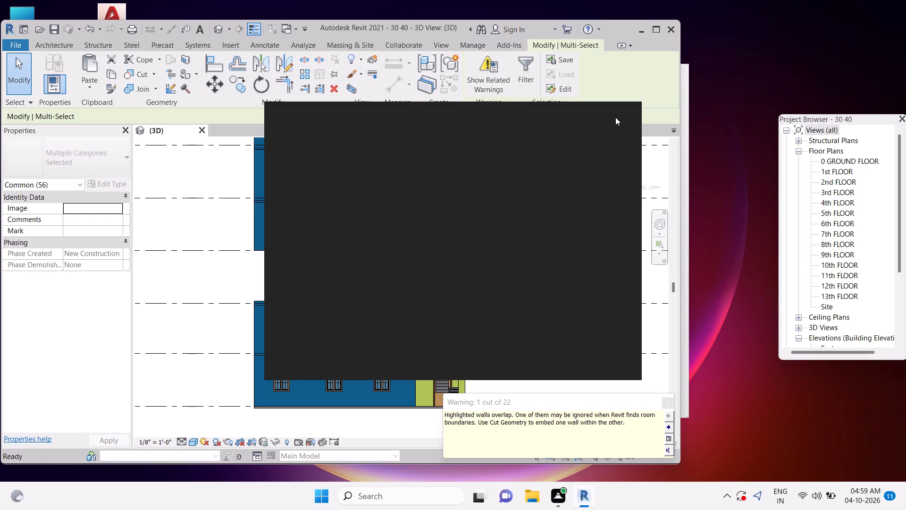
key("Escape")
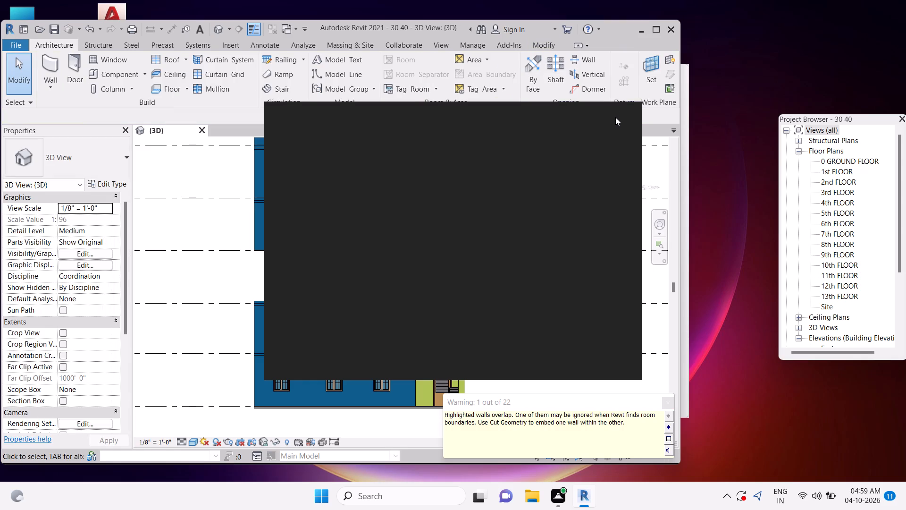
left_click(620, 115)
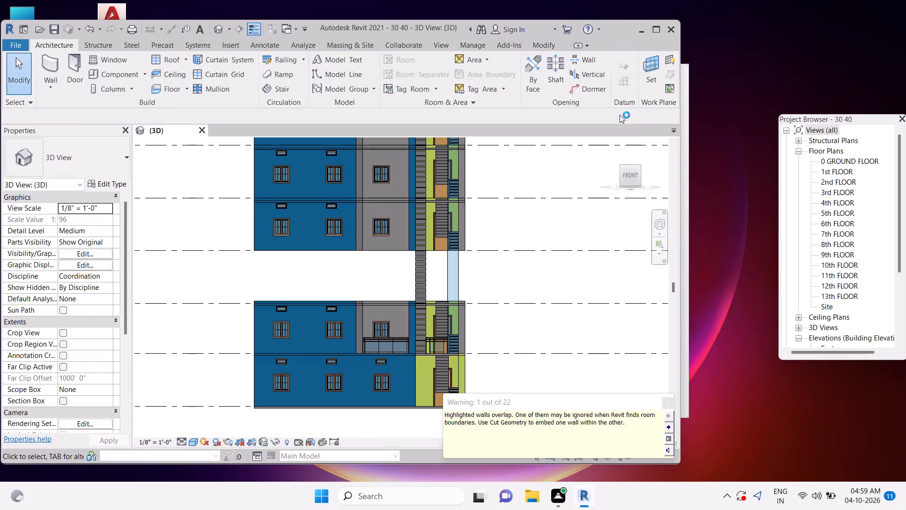
key("Escape")
key("Escape")
key("Escape")
Examine the pasted storeys in 3D and front views, checking the stack between the 1st and 3rd floors.
scroll(478, 276, "down", 11)
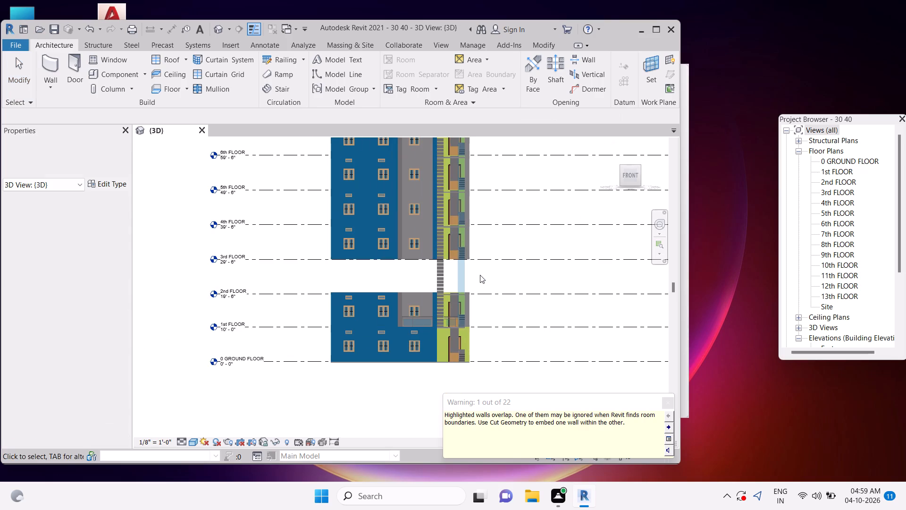
middle_click_drag(520, 255, 499, 302, "shift")
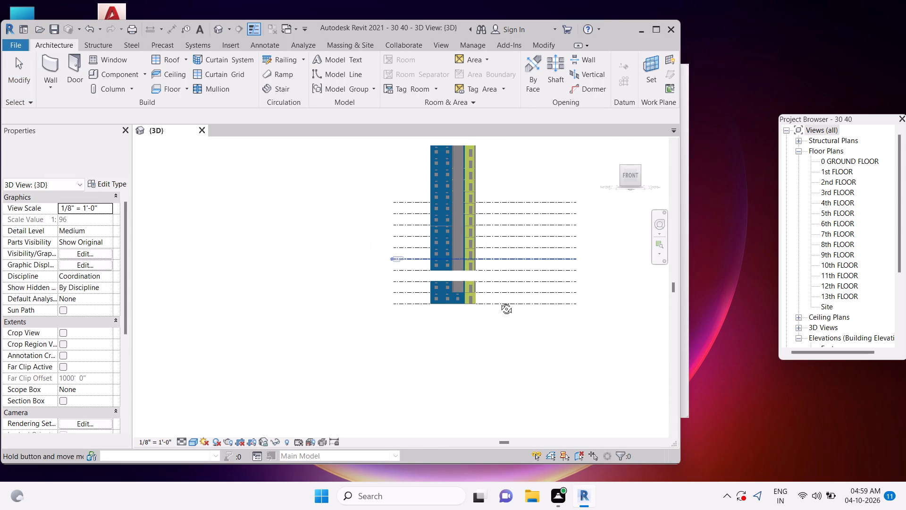
middle_click_drag(519, 292, 493, 317, "shift")
scroll(517, 294, "up", 1, "shift")
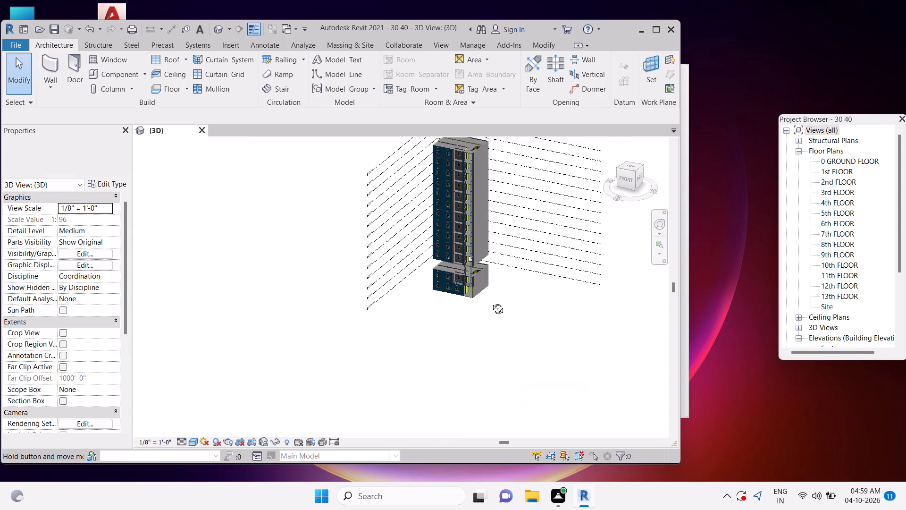
scroll(465, 262, "up", 8)
scroll(509, 249, "down", 3)
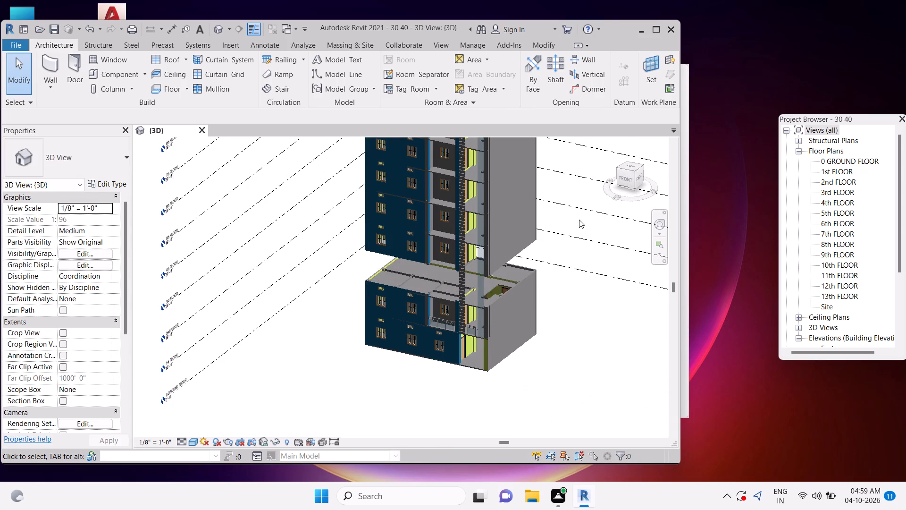
key("Escape")
key("Escape")
left_click(626, 179)
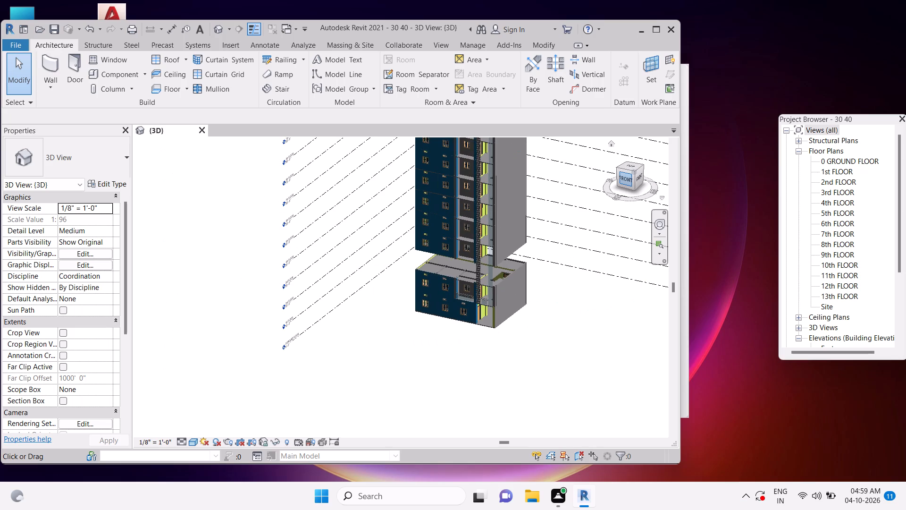
scroll(500, 258, "up", 4)
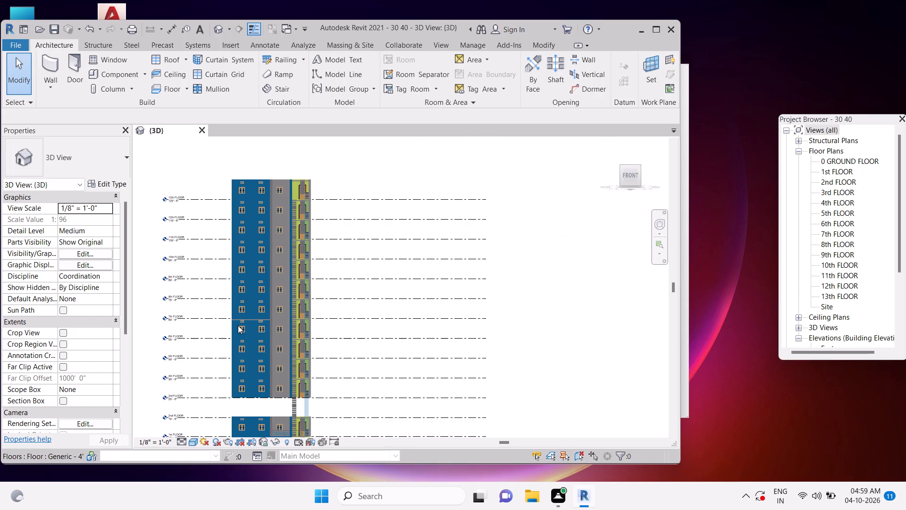
scroll(298, 387, "up", 1)
middle_click_drag(298, 386, 373, 288)
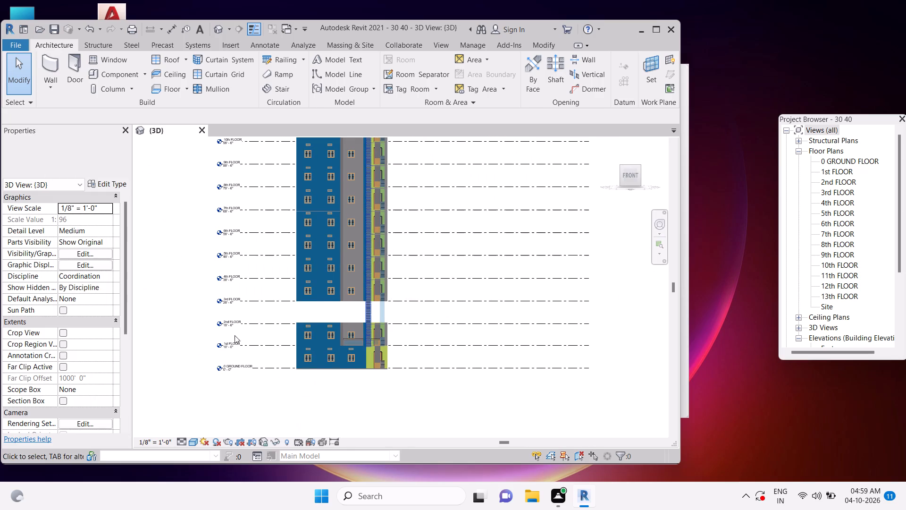
scroll(234, 330, "up", 4)
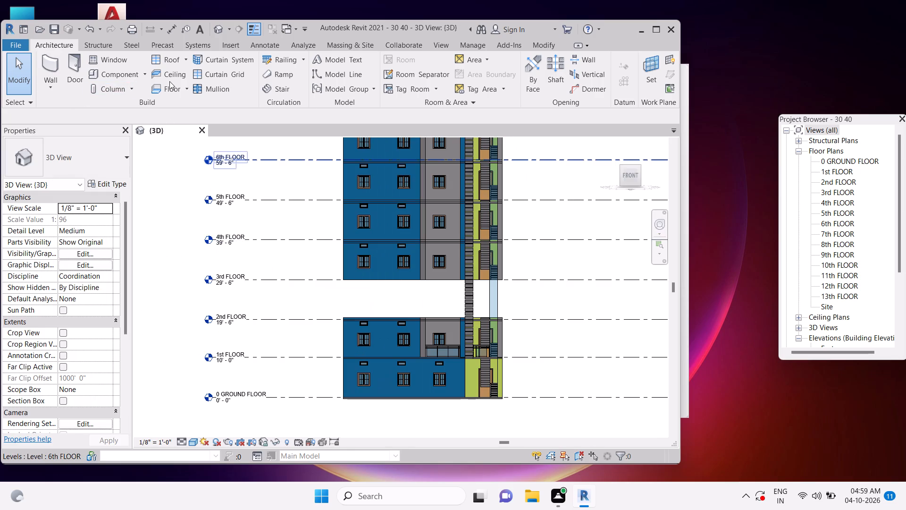
key("Escape")
left_click(367, 295)
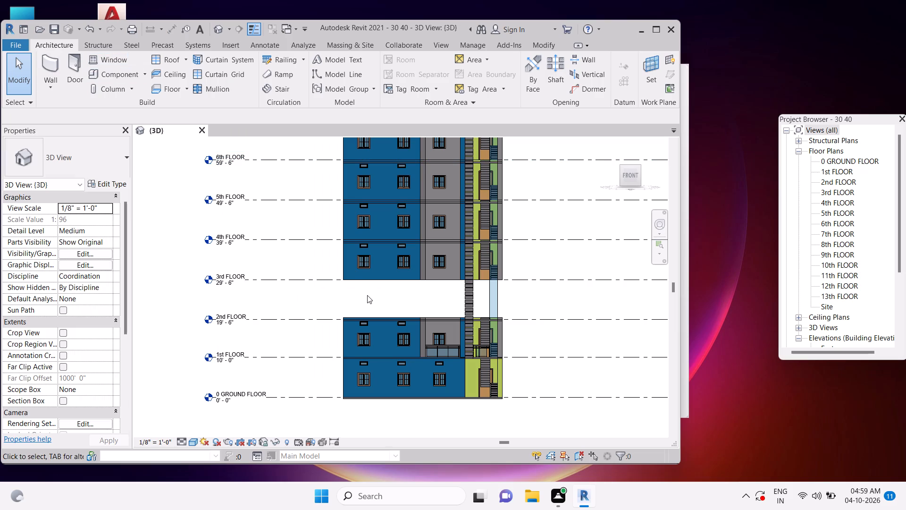
key("Escape")
key("Escape")
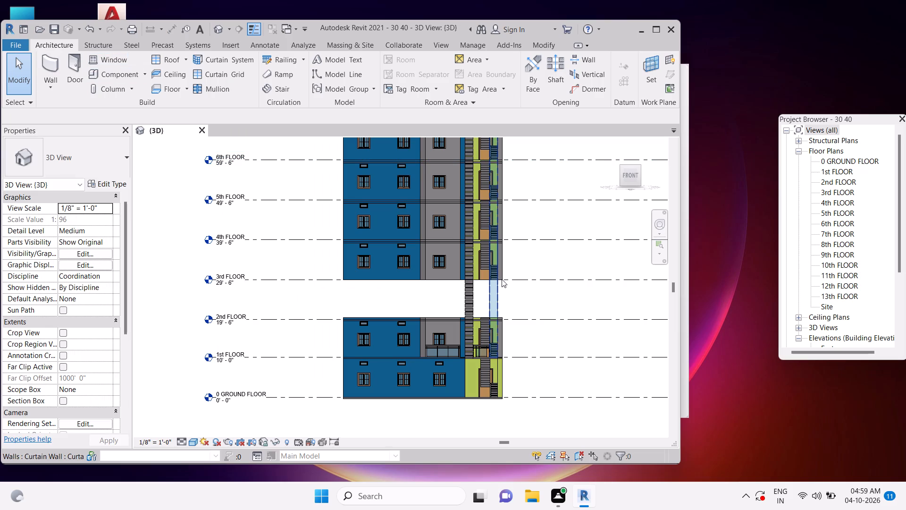
key("Escape")
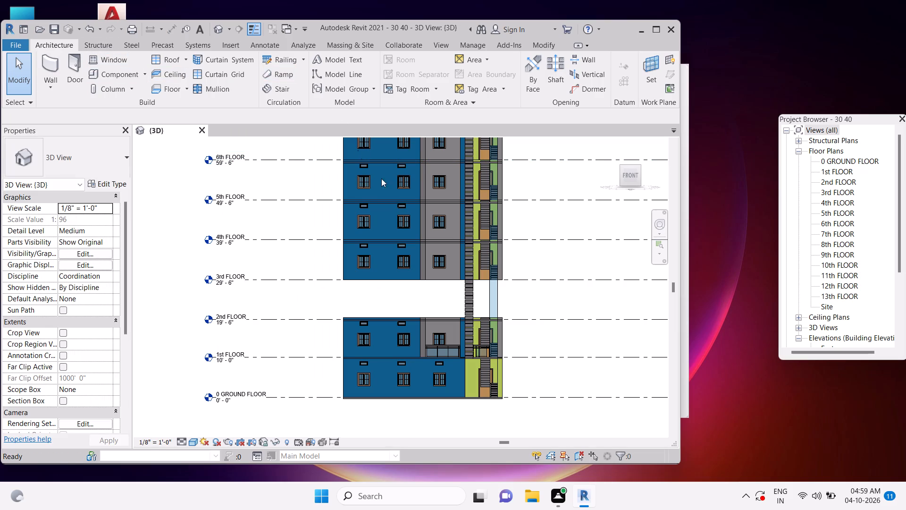
Paste the copied 1st-floor elements aligned to the 2nd FLOOR level to fill the gap in the tower.
left_click_drag(523, 295, 393, 244)
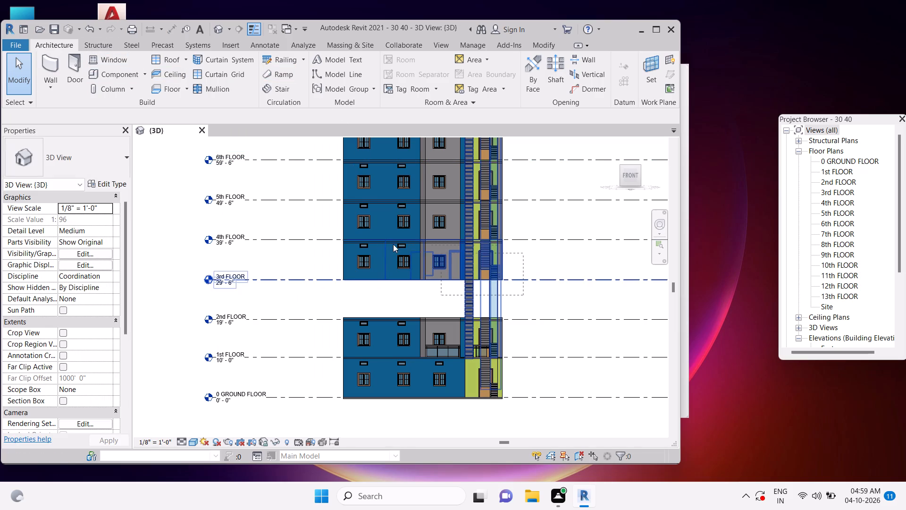
left_click_drag(393, 244, 349, 246)
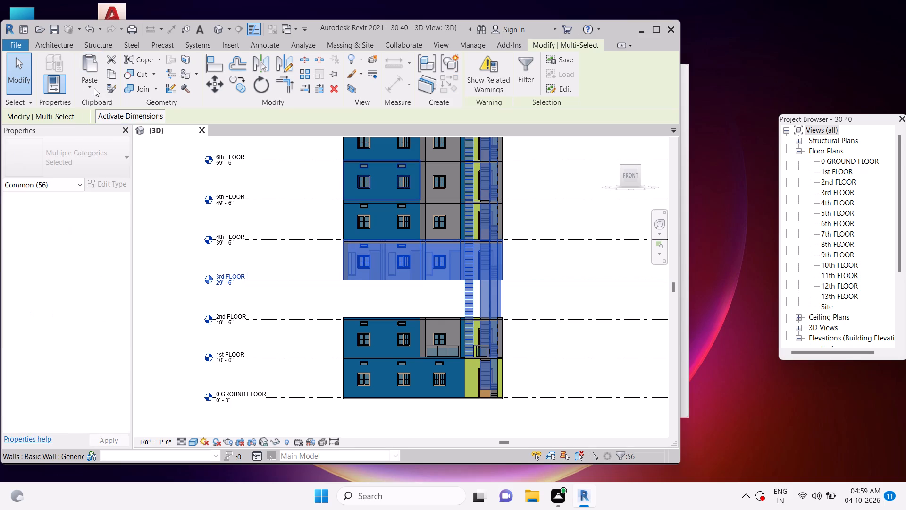
left_click(94, 88)
left_click(137, 136)
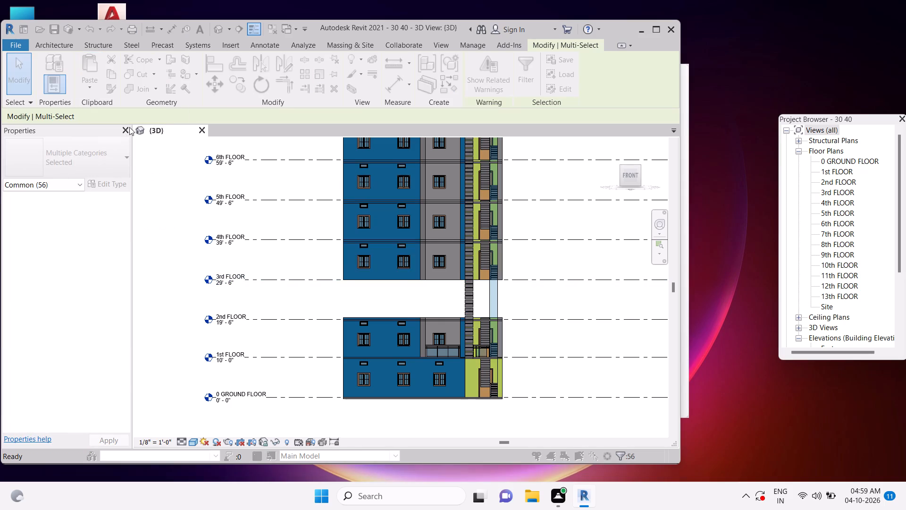
left_click(291, 183)
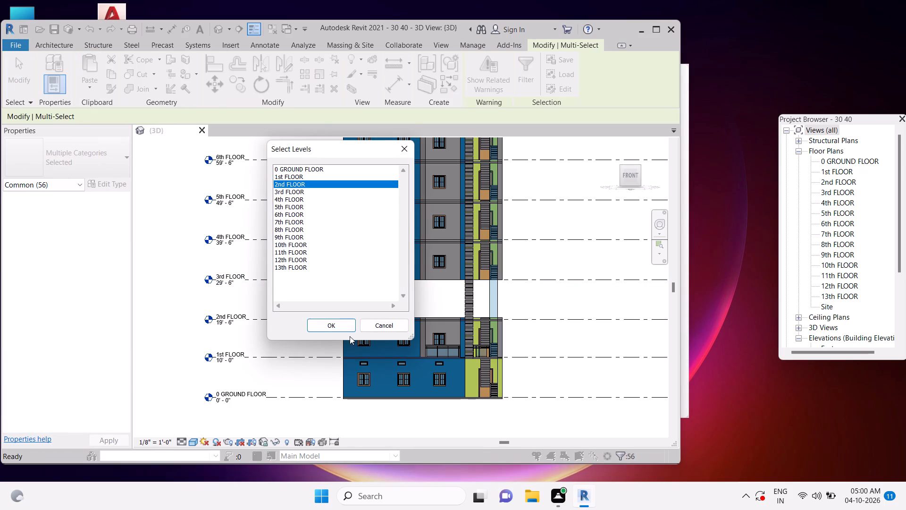
left_click(344, 325)
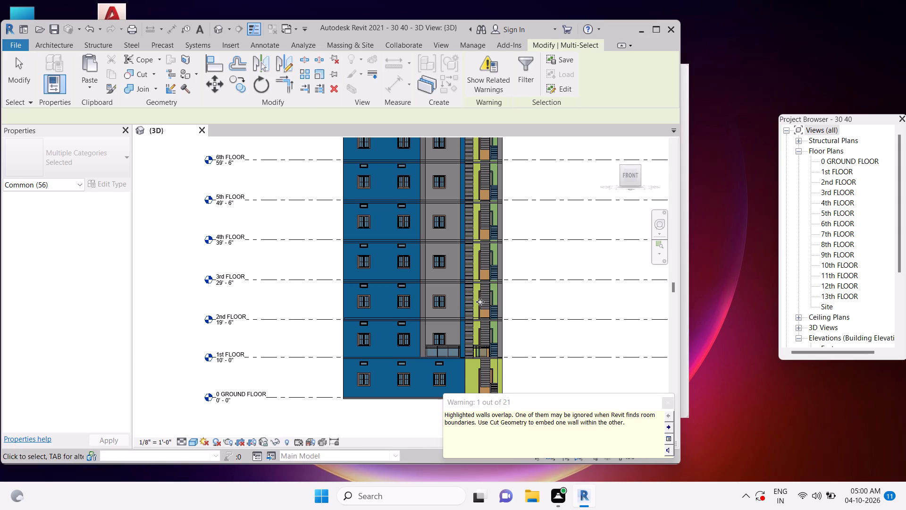
key("Escape")
key("Escape")
middle_click_drag(568, 311, 536, 369, "shift")
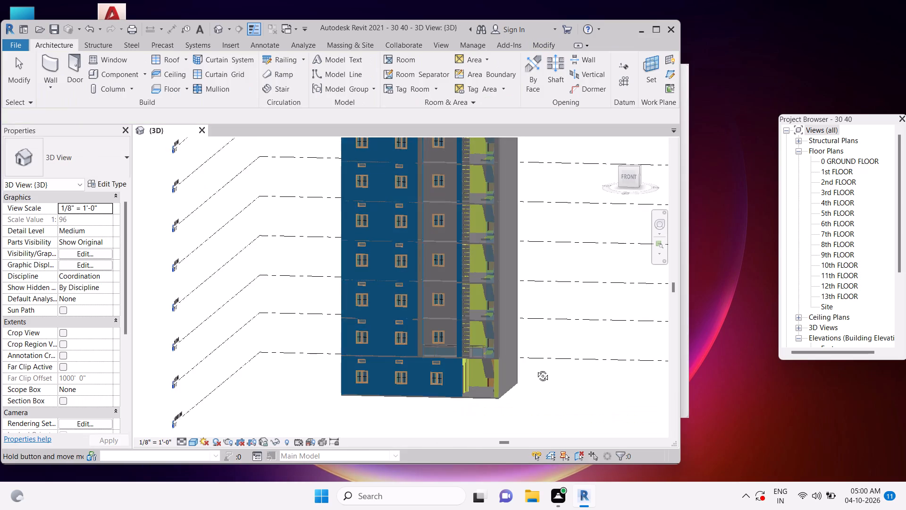
Copy the wide 1st-floor glass-panel balcony railing, paste it aligned to the 2nd FLOOR through 13th FLOOR levels, and save the project.
middle_click_drag(536, 369, 532, 387, "shift")
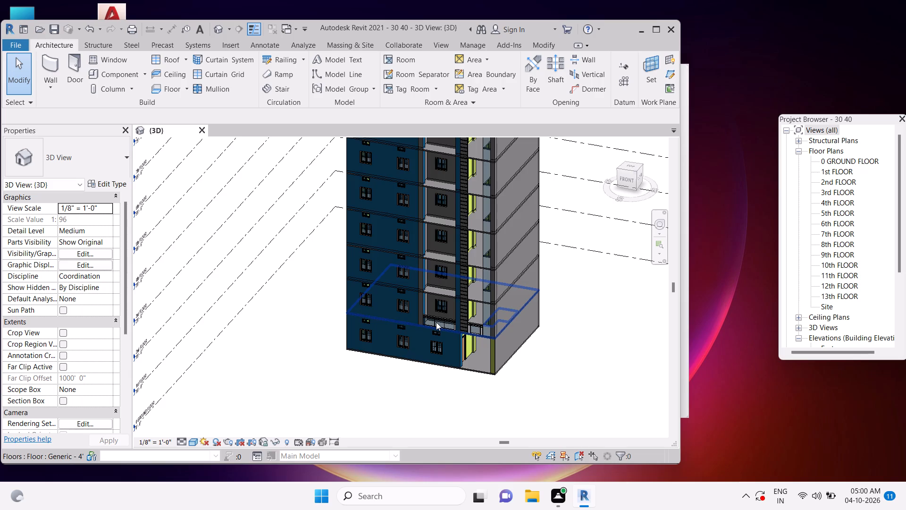
scroll(436, 322, "up", 4)
left_click(442, 318)
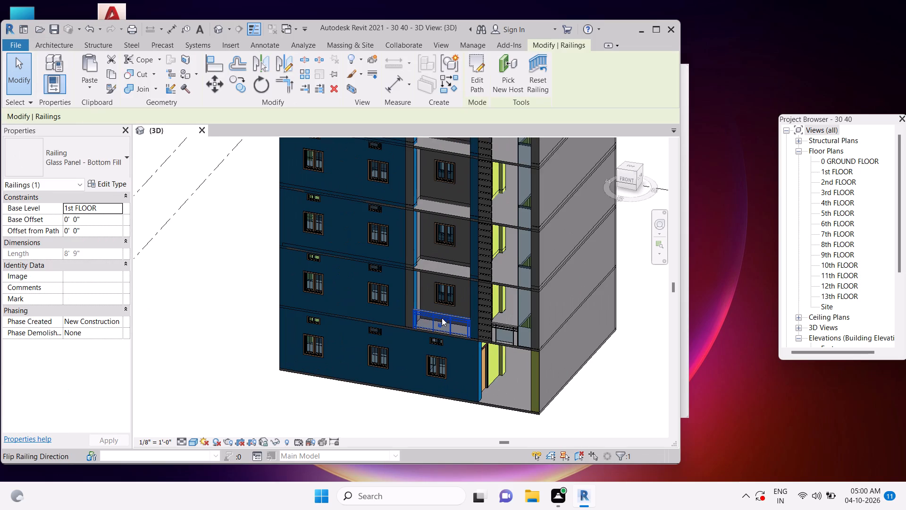
double_click(110, 74)
left_click(95, 86)
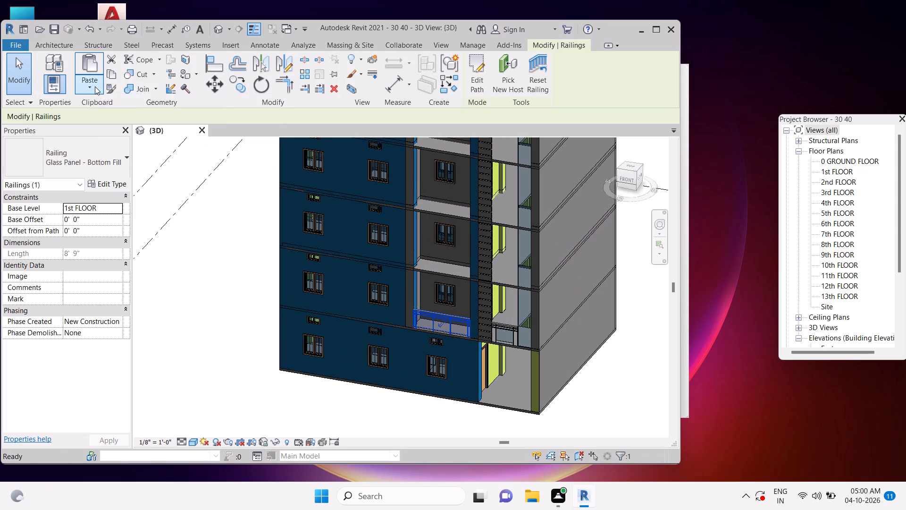
left_click(126, 126)
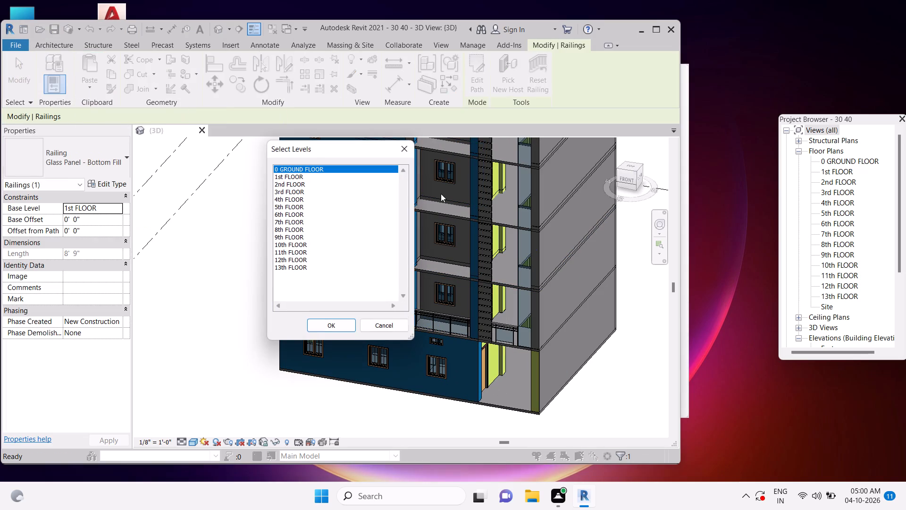
left_click(292, 185)
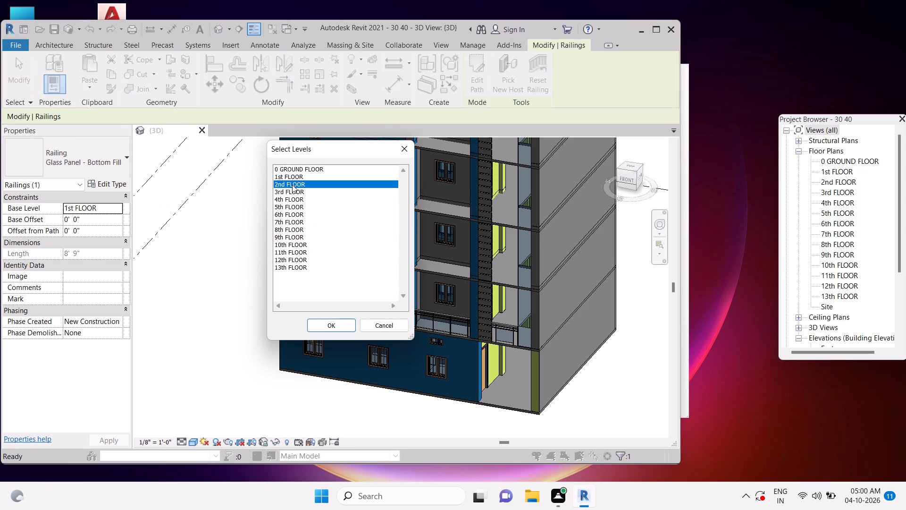
left_click_drag(313, 187, 321, 223, "ctrl")
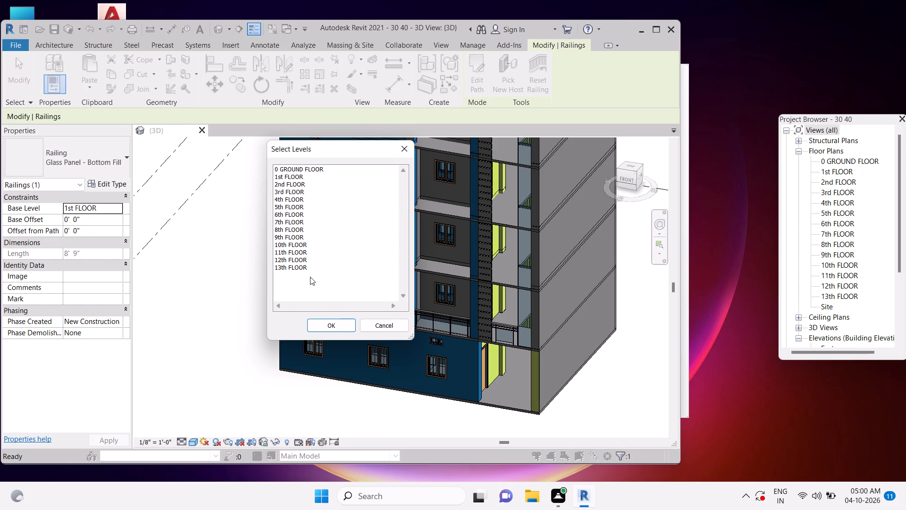
left_click_drag(316, 286, 296, 192, "ctrl")
left_click(298, 185, "ctrl")
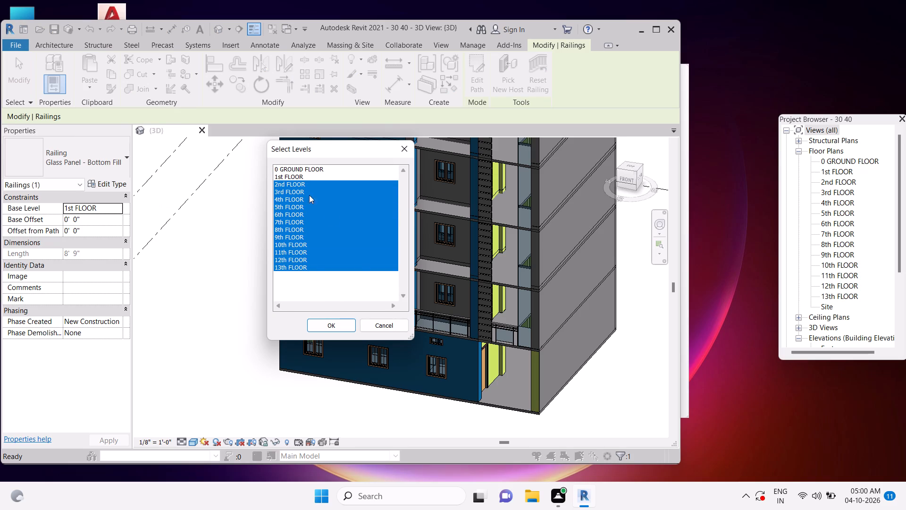
left_click(338, 320)
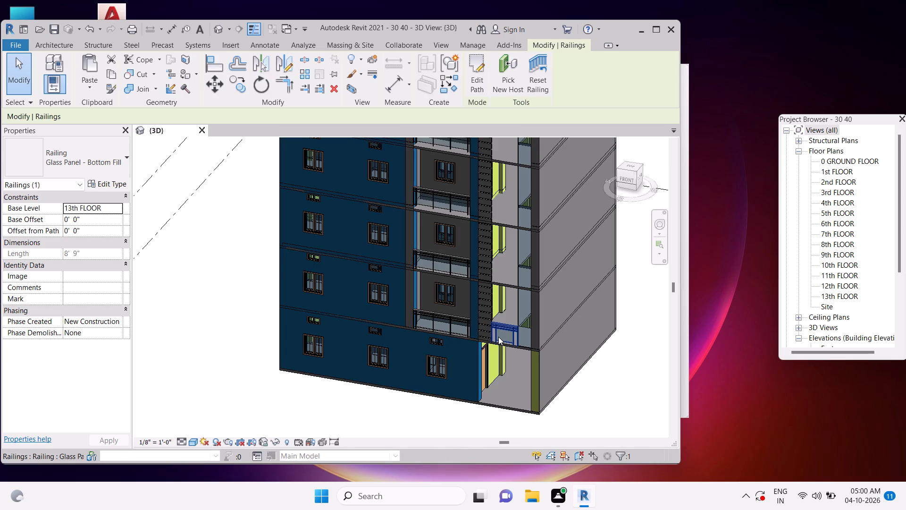
key("Escape")
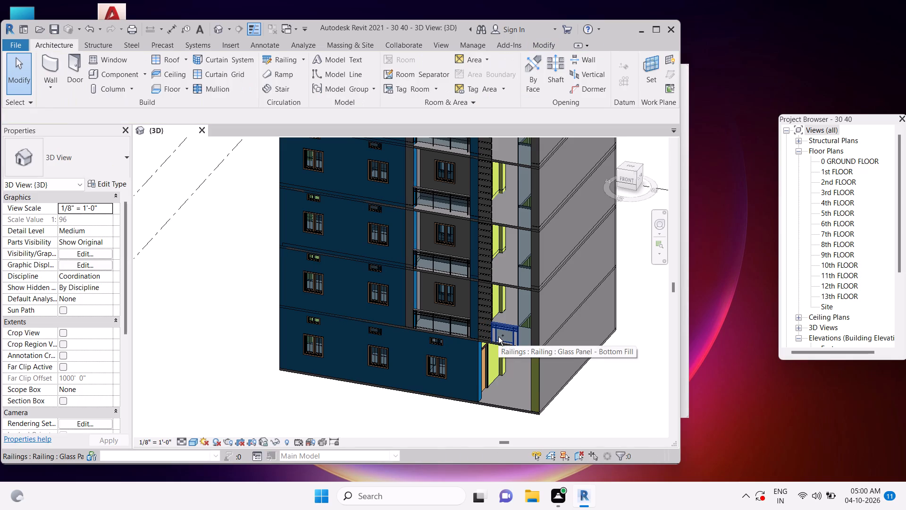
key("ctrl+s")
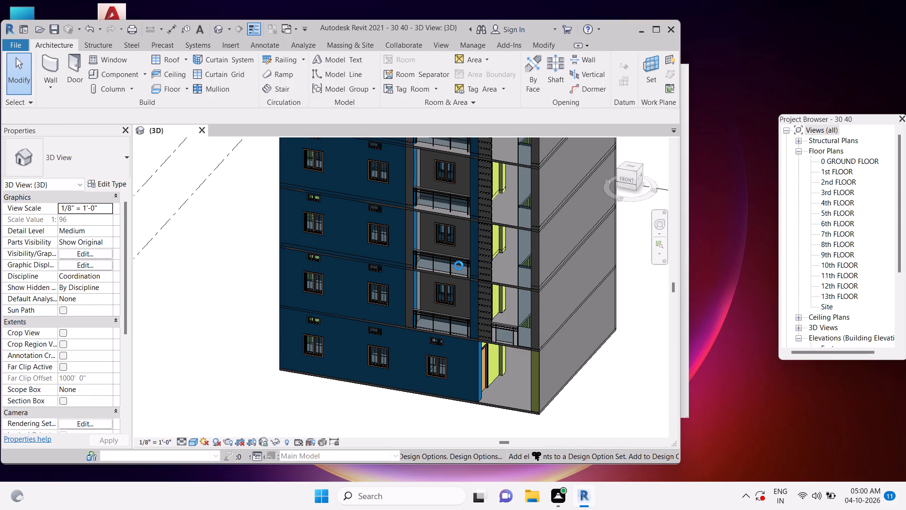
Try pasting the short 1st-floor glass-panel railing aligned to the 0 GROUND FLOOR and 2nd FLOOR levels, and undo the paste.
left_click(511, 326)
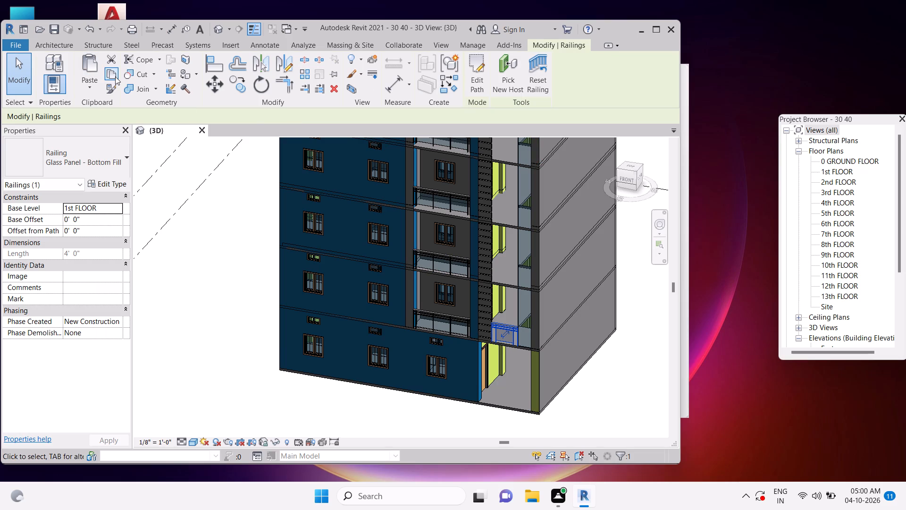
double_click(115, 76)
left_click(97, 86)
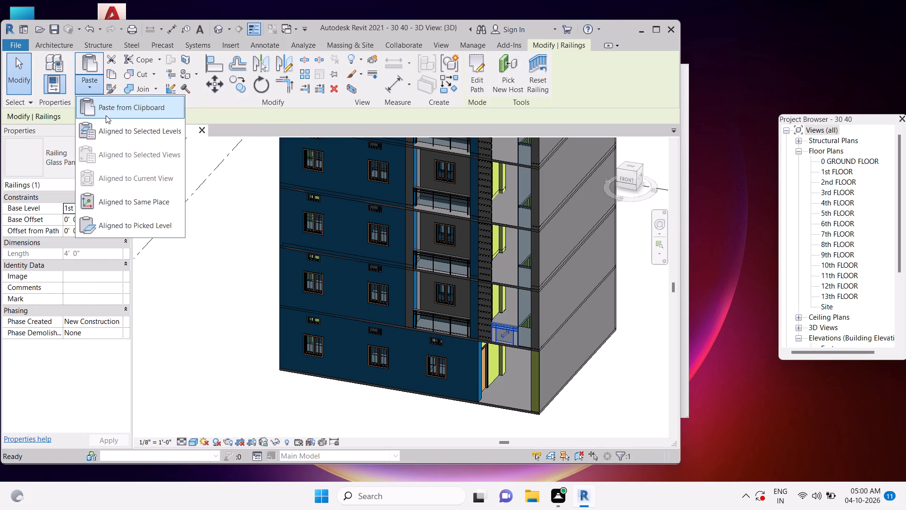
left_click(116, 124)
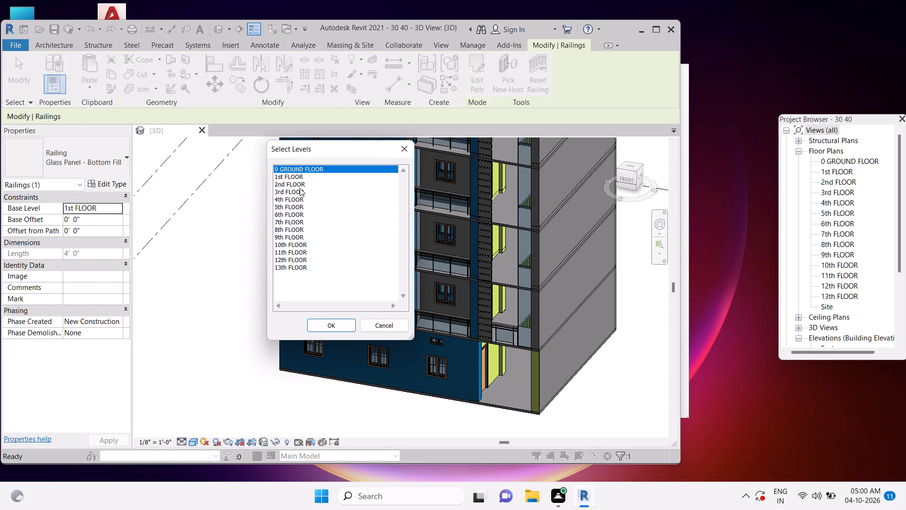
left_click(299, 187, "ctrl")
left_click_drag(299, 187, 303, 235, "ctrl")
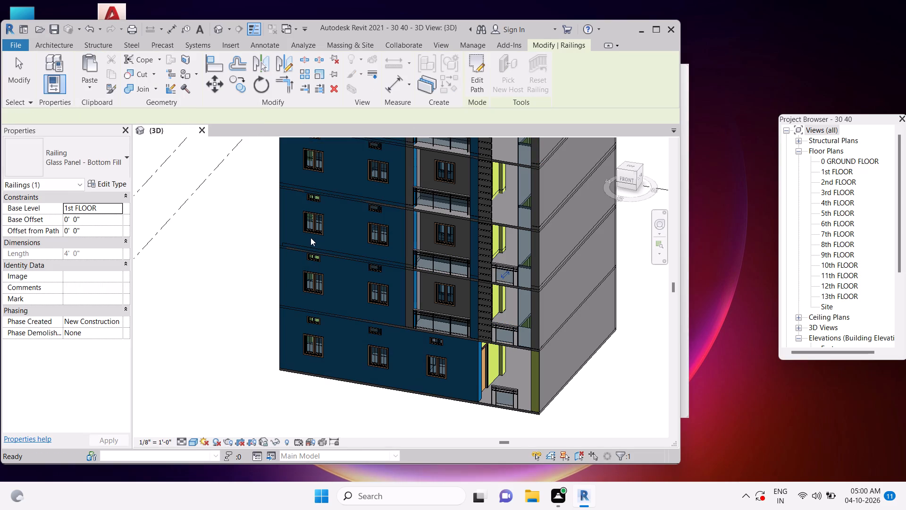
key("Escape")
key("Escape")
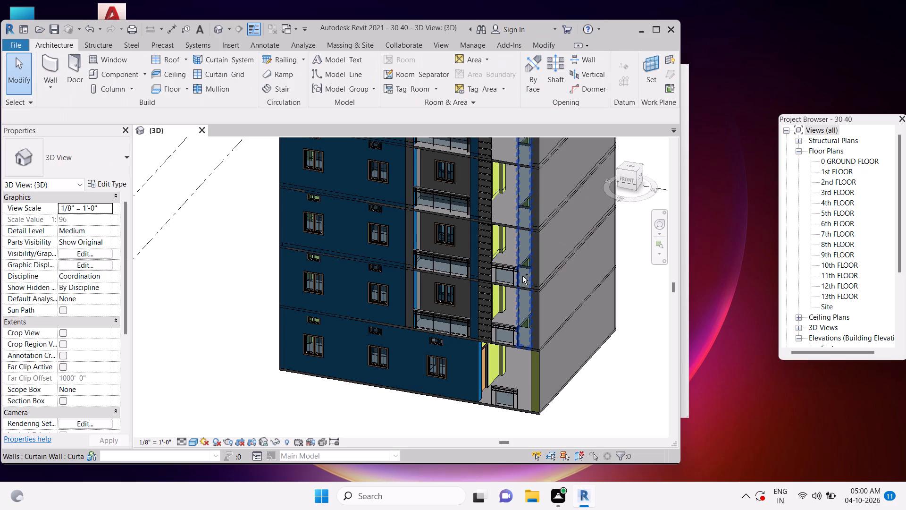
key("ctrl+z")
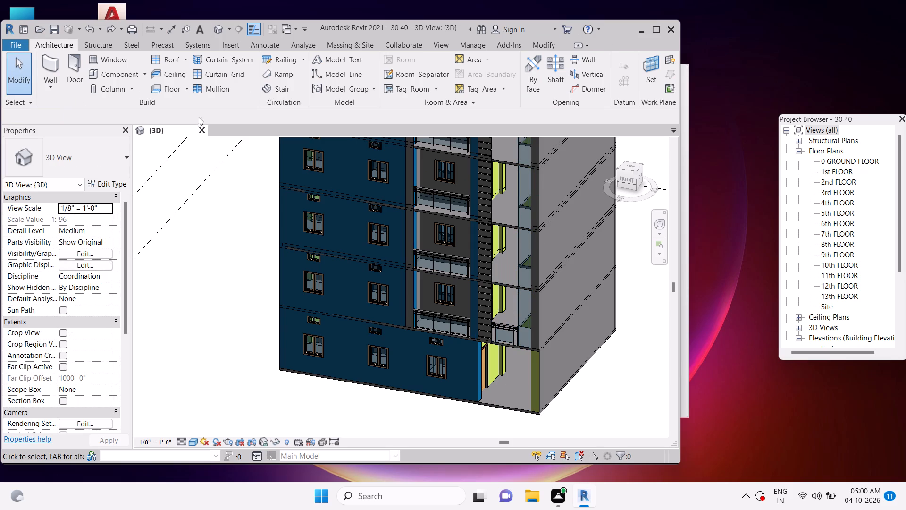
Copy the short 1st-floor glass-panel railing, paste it aligned to the 2nd FLOOR through 13th FLOOR levels, and save the project.
left_click(502, 325)
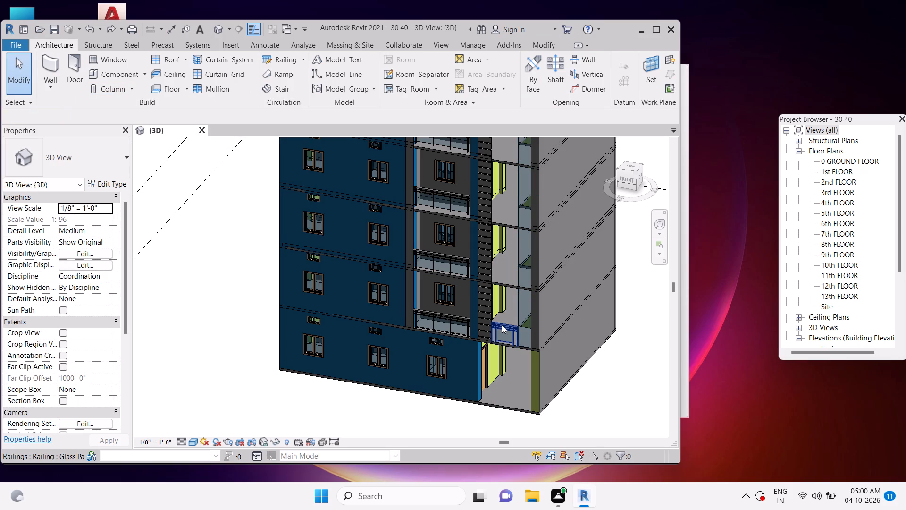
double_click(112, 78)
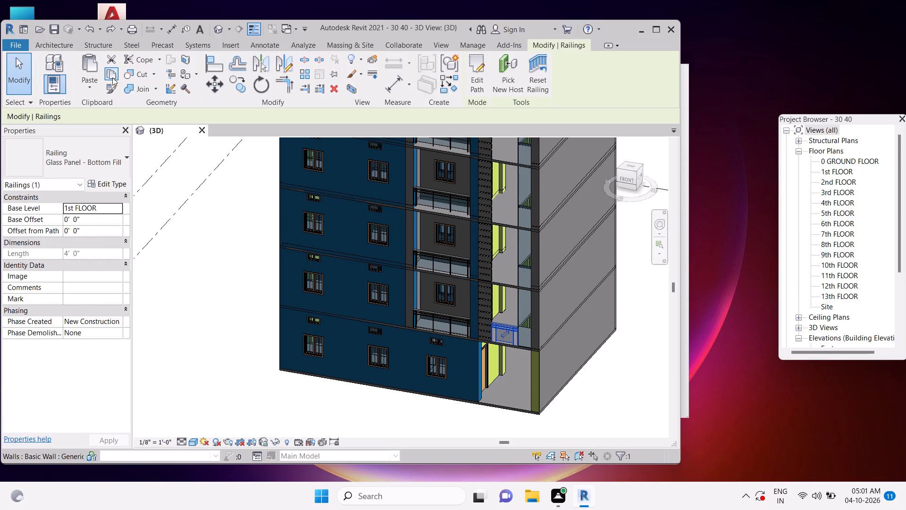
left_click(96, 84)
left_click(130, 122)
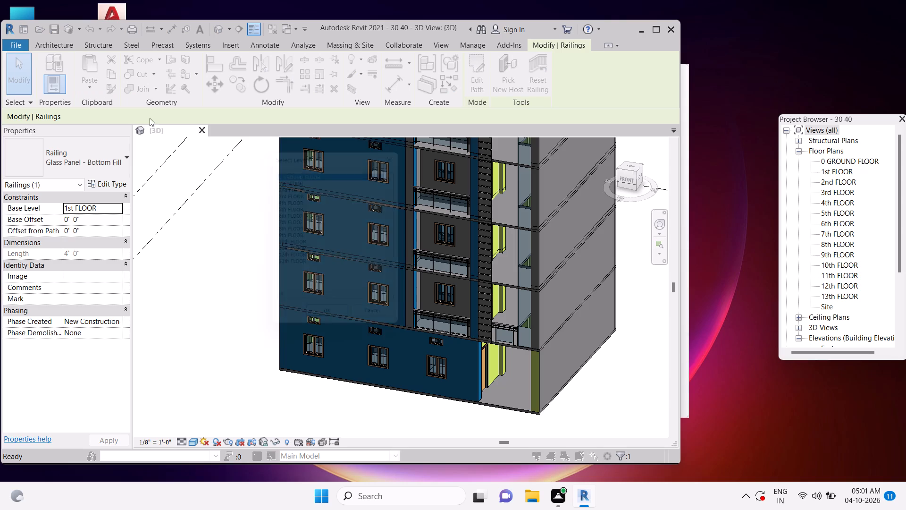
left_click_drag(333, 286, 298, 193, "ctrl")
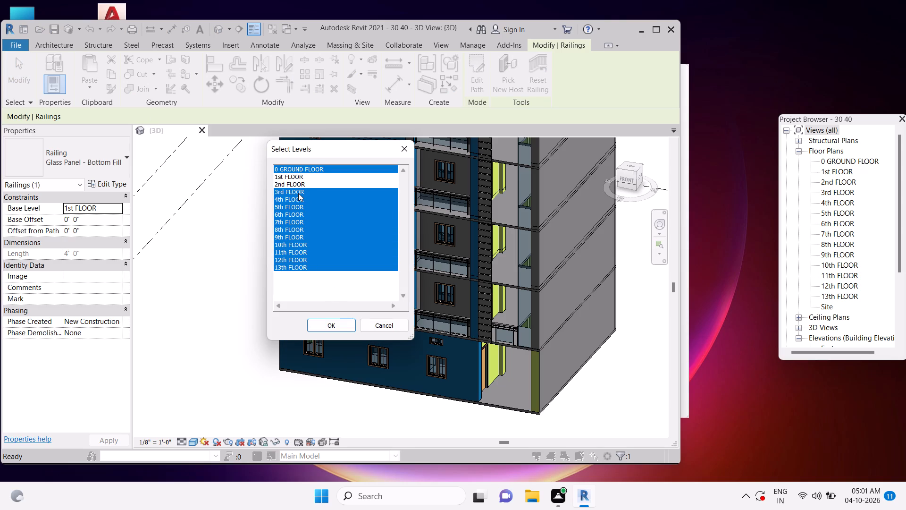
left_click_drag(298, 193, 300, 187, "ctrl")
left_click(308, 167, "ctrl")
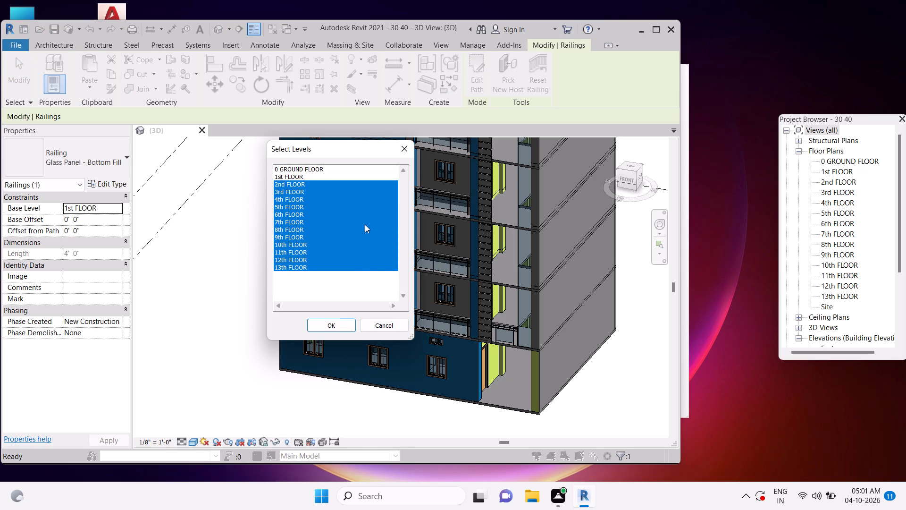
left_click(329, 324)
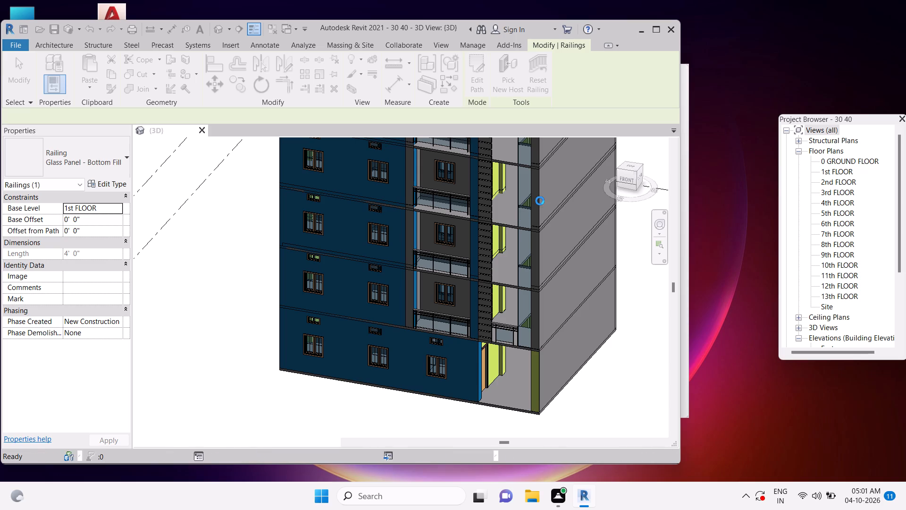
key("Escape")
scroll(477, 315, "down", 5)
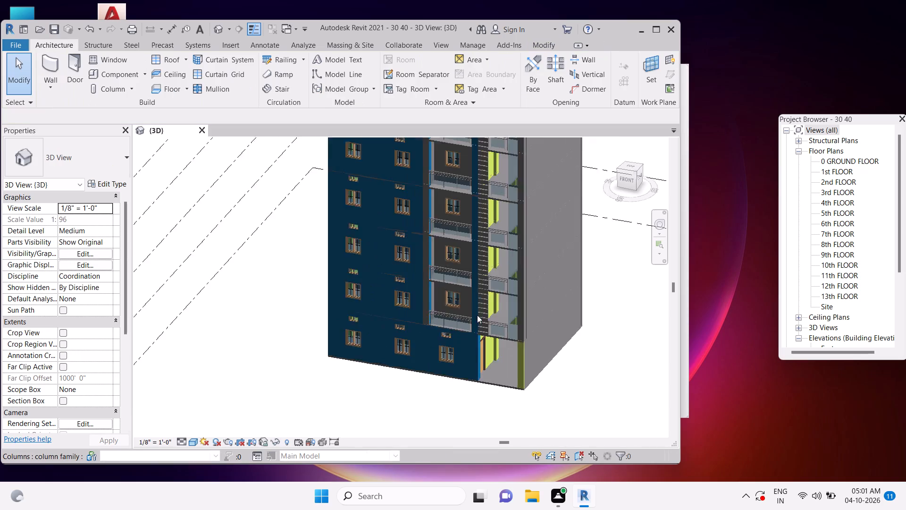
scroll(477, 315, "down", 1)
middle_click_drag(512, 238, 507, 329)
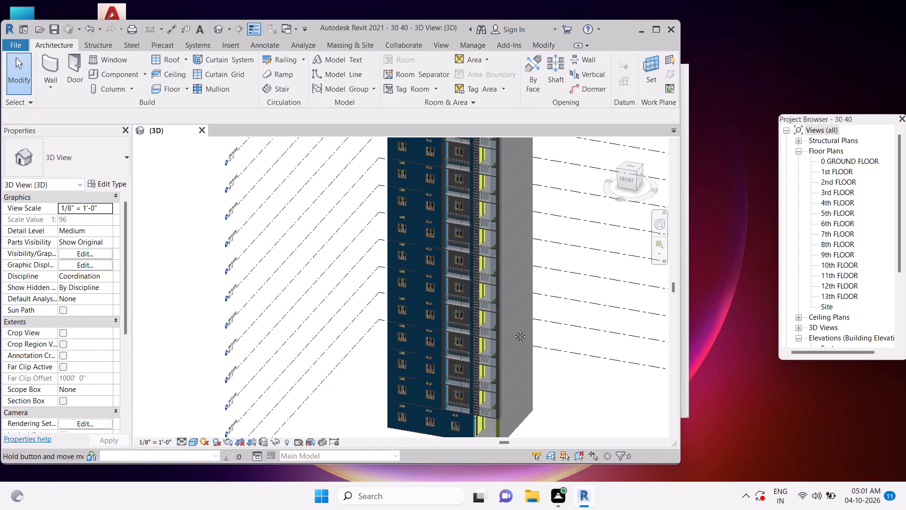
key("ctrl+s")
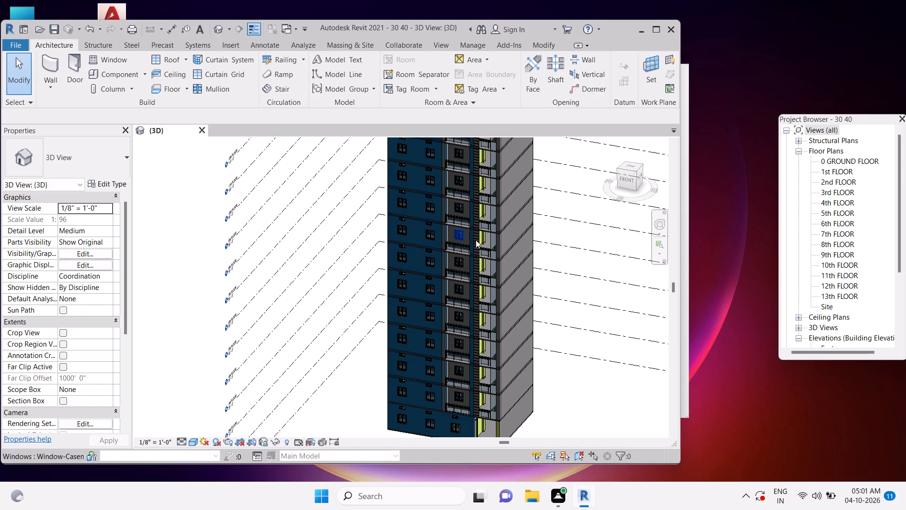
Switch to the front view and start an in-place model in the Conduit Fittings category, keeping the default name.
left_click(629, 184)
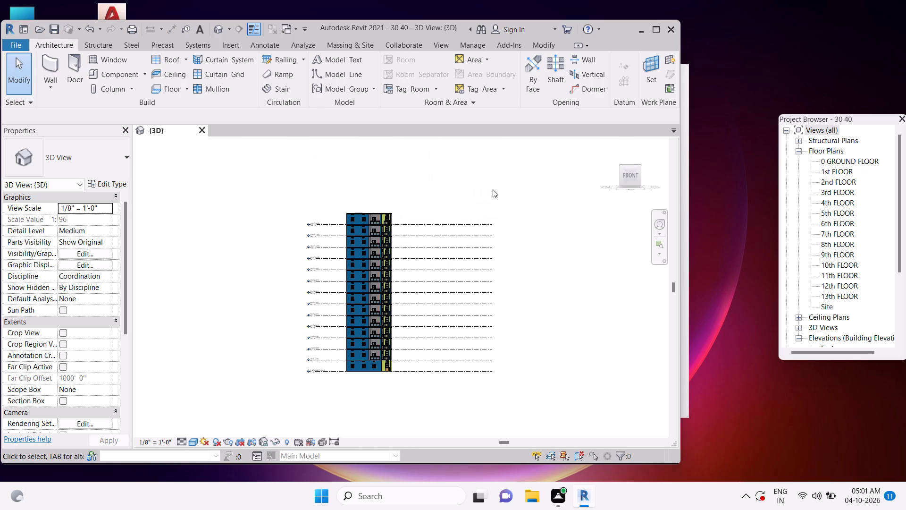
scroll(368, 229, "up", 15)
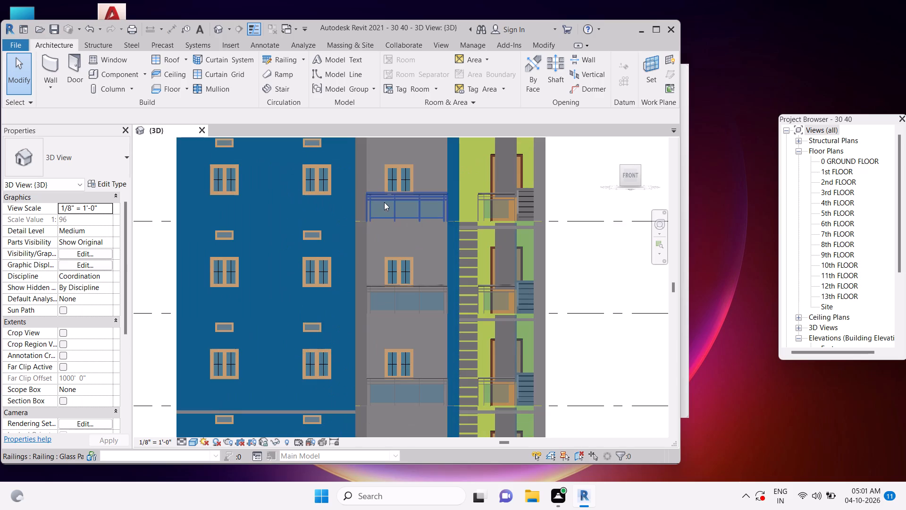
middle_click_drag(385, 210, 384, 275)
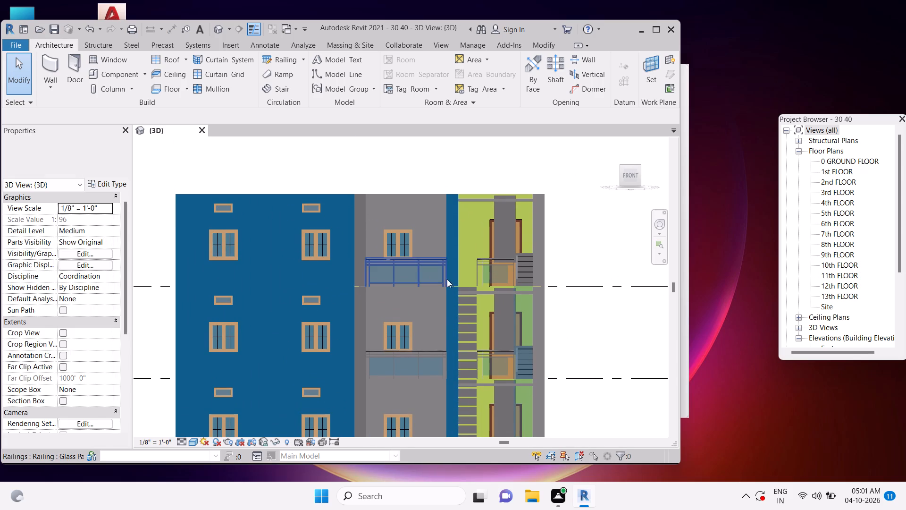
key("Escape")
key("Escape")
key("Escape")
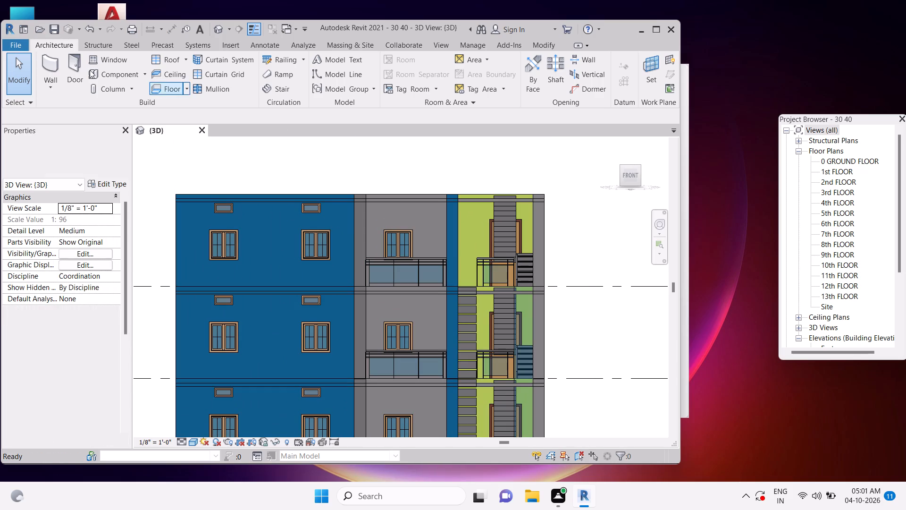
left_click(143, 77)
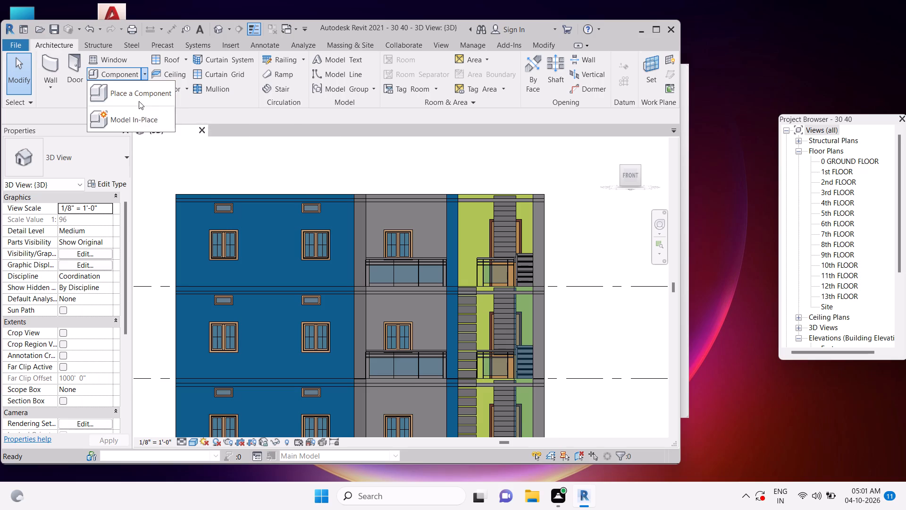
left_click(137, 115)
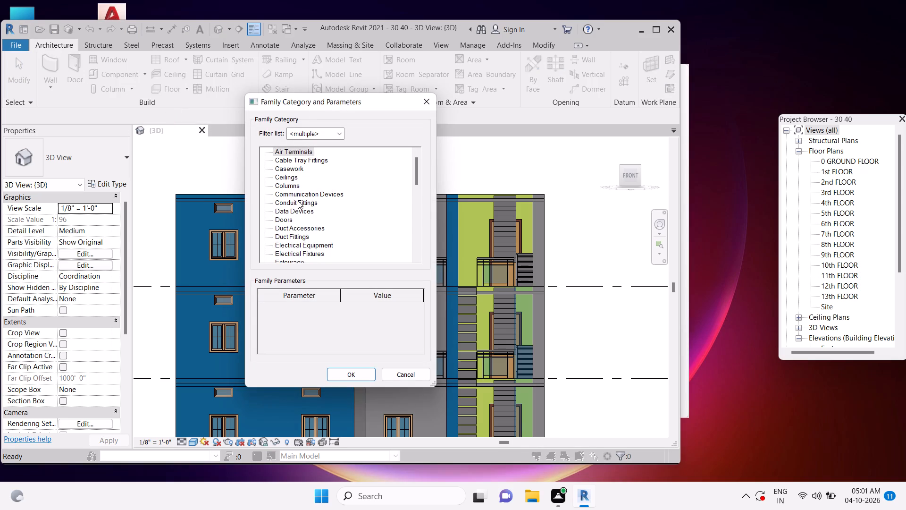
left_click(298, 201)
left_click(359, 371)
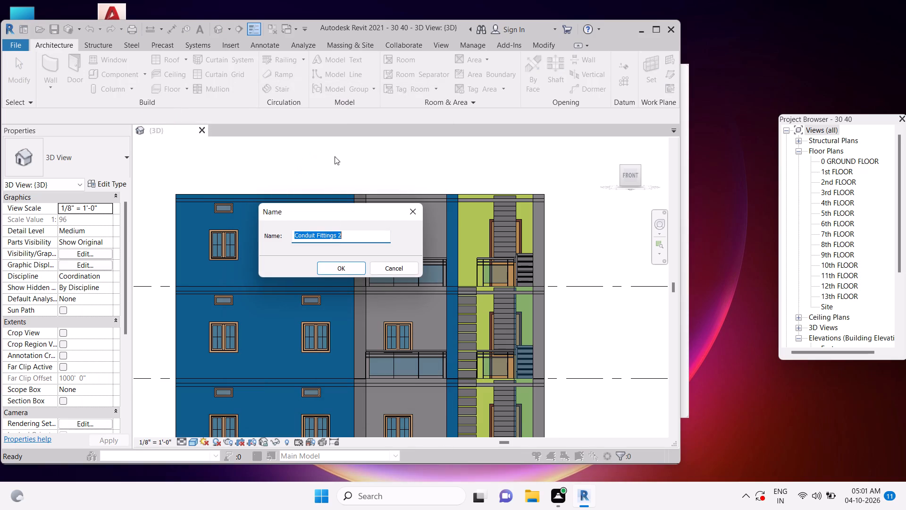
left_click(342, 268)
Set the work plane with the Pick a plane option on the front face of the 1st-floor slab beside the stair.
scroll(362, 178, "down", 2)
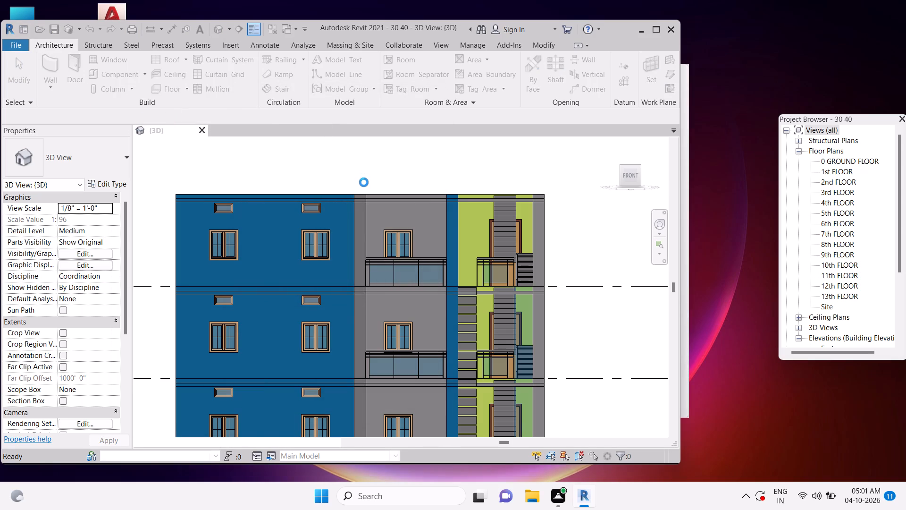
scroll(364, 182, "down", 7)
middle_click_drag(407, 311, 403, 133)
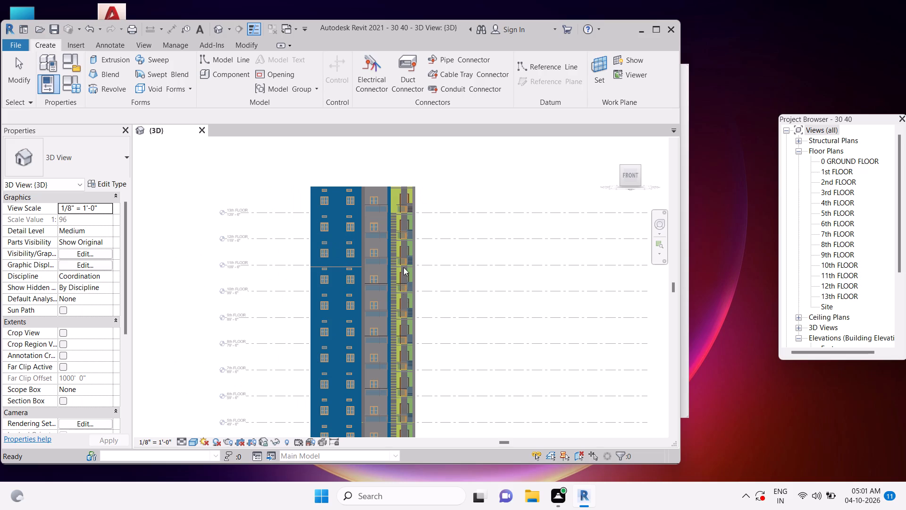
middle_click_drag(400, 297, 394, 167)
scroll(403, 296, "up", 1)
middle_click_drag(402, 293, 400, 195)
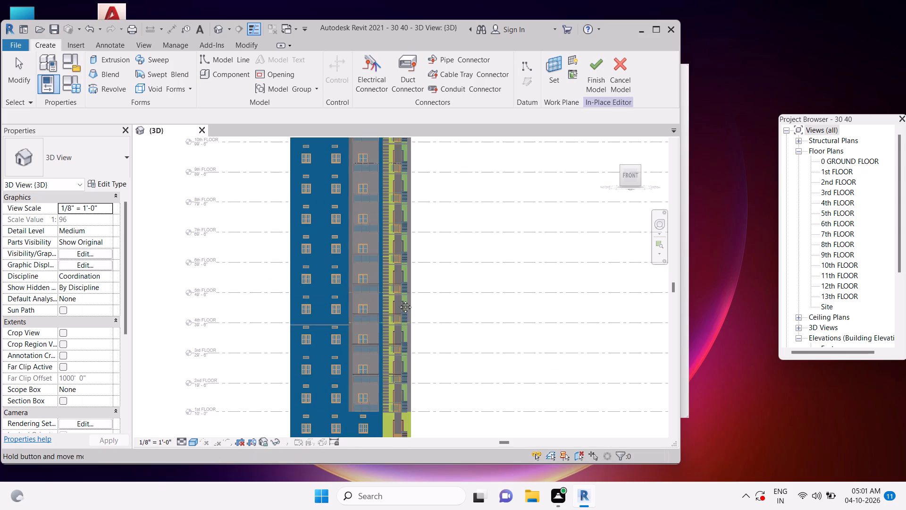
middle_click_drag(399, 312, 396, 193)
scroll(356, 207, "up", 11)
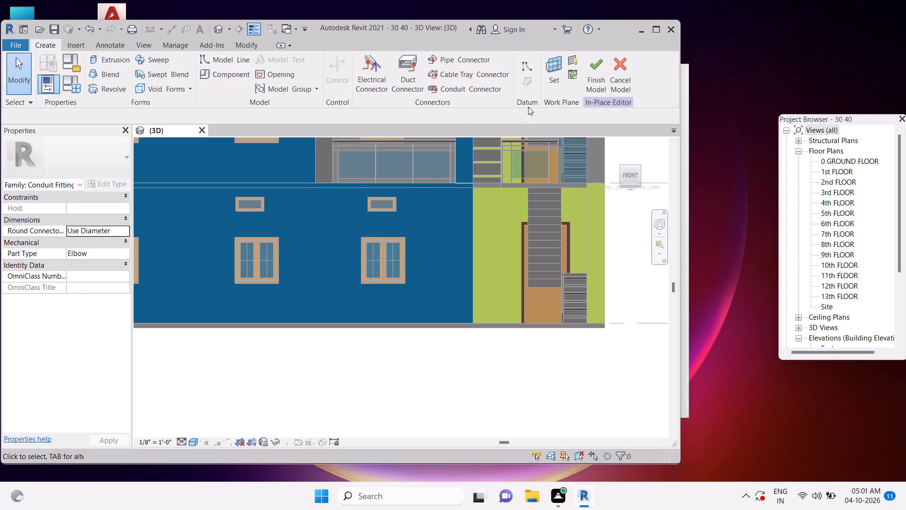
left_click(553, 79)
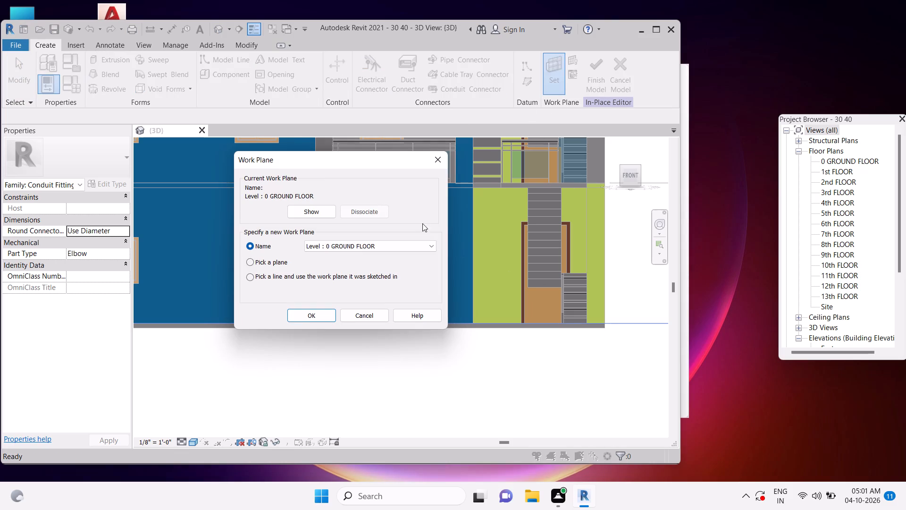
left_click(269, 259)
left_click(308, 314)
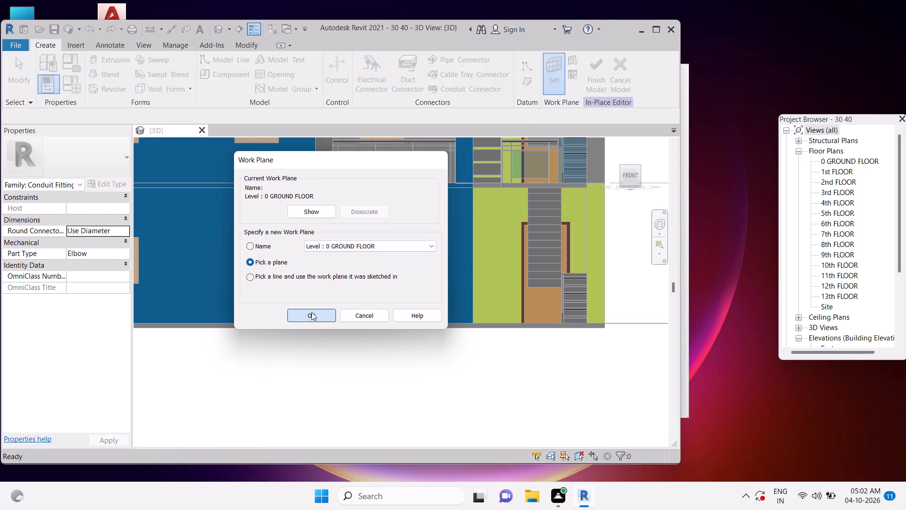
scroll(479, 186, "up", 9)
middle_click_drag(478, 190, 478, 278)
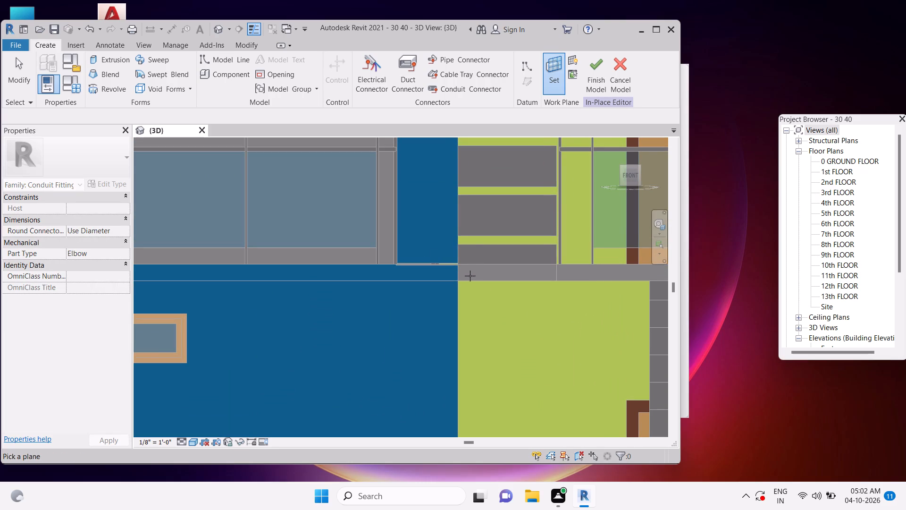
key("Tab")
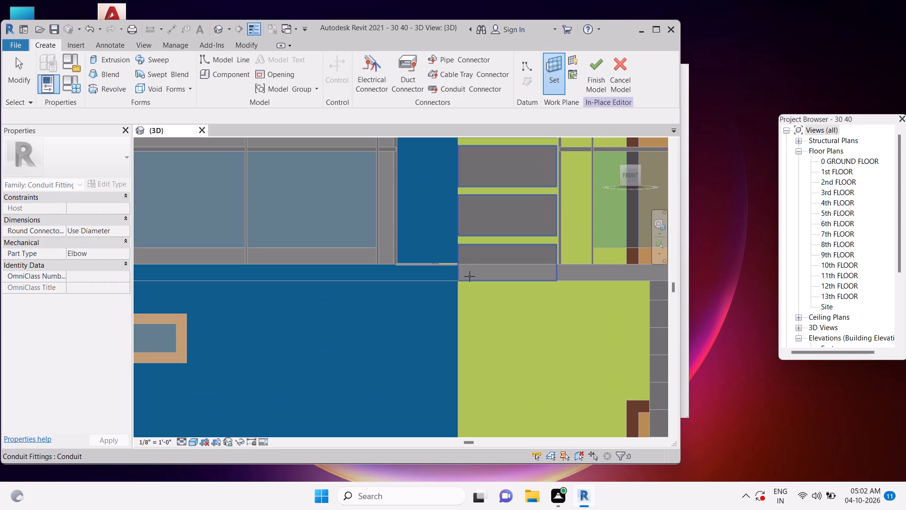
scroll(470, 276, "up", 5)
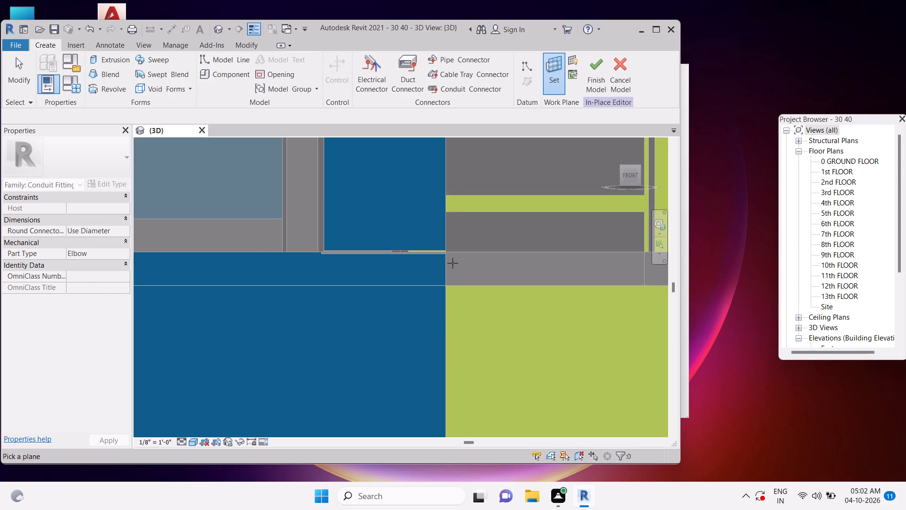
key("Tab")
key("Tab")
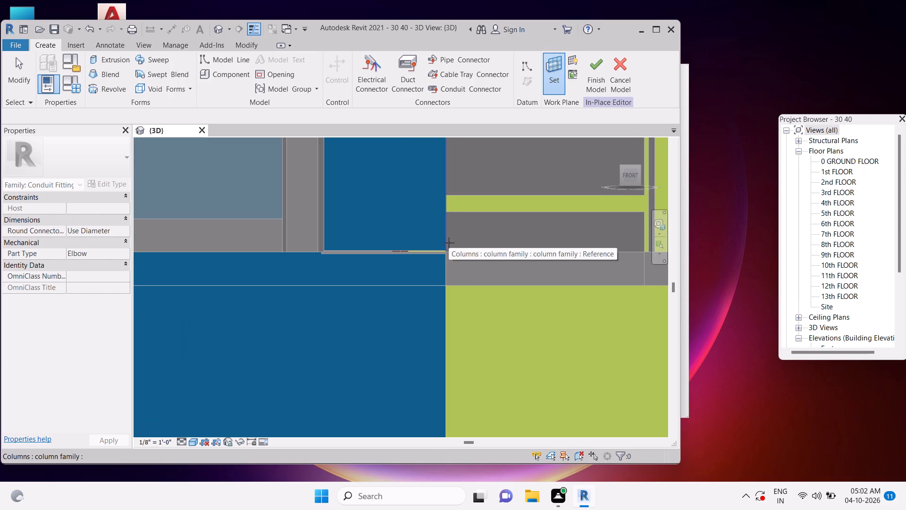
key("Tab")
key("Tab")
key("Tab")
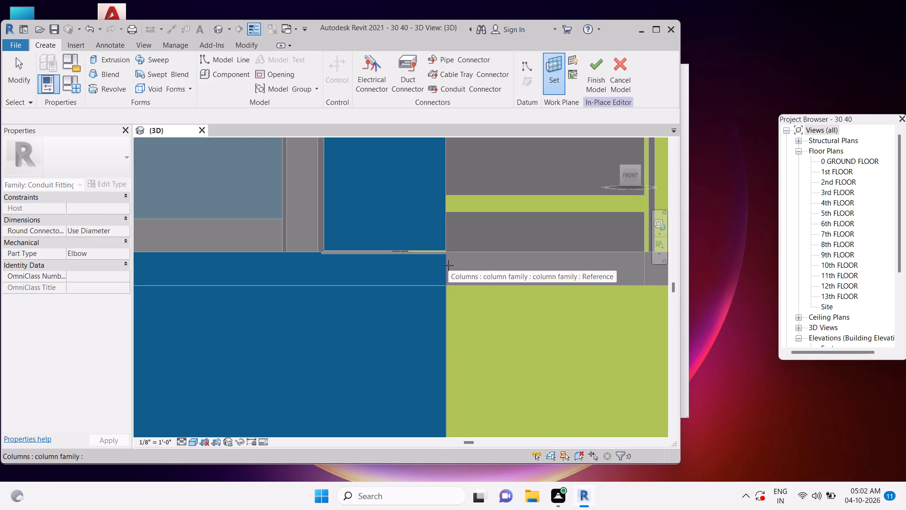
key("Tab")
key("Tab")
scroll(465, 255, "down", 5)
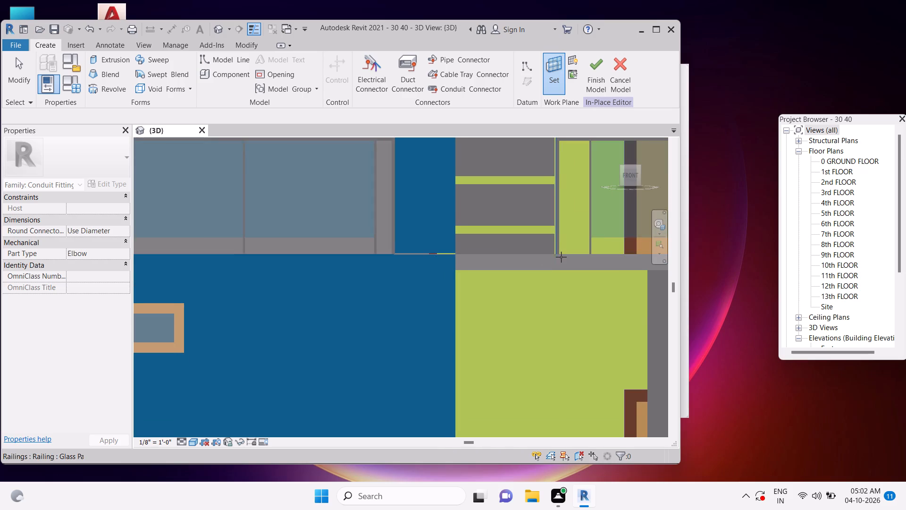
key("Tab")
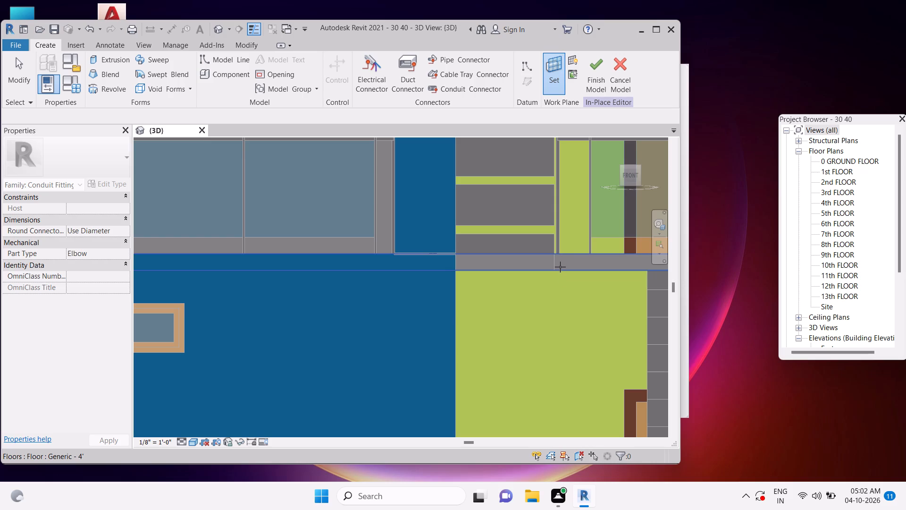
left_click(560, 267)
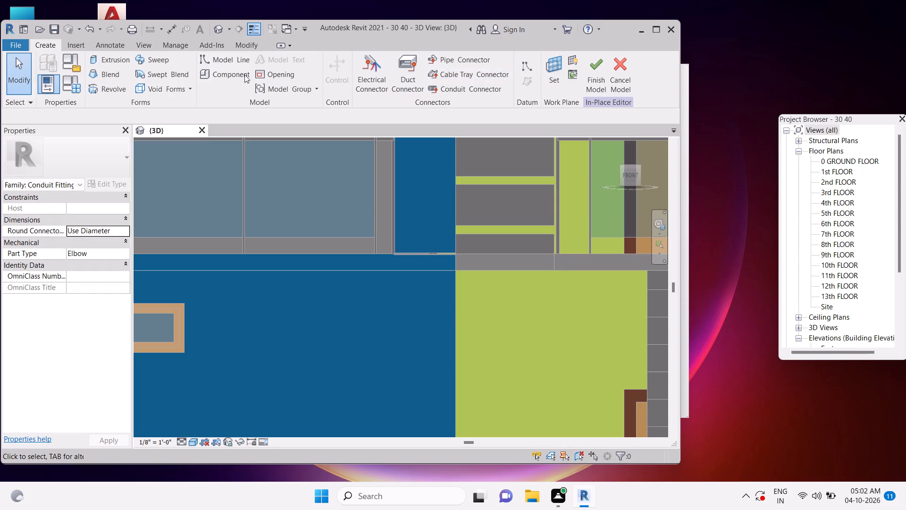
Start an extrusion and sketch a rectangle about 11' 3" by 4" over the 1st-floor slab edge beneath the wide glass balcony railing.
left_click(114, 59)
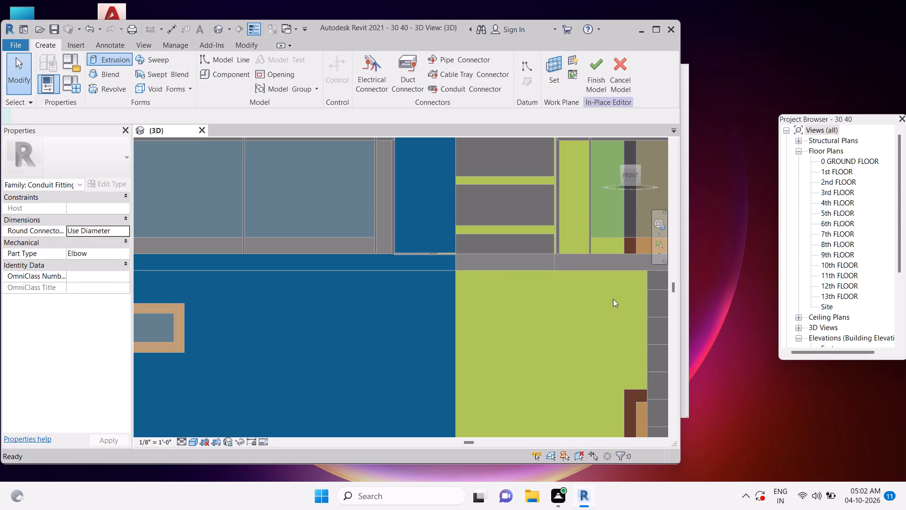
scroll(518, 301, "down", 8)
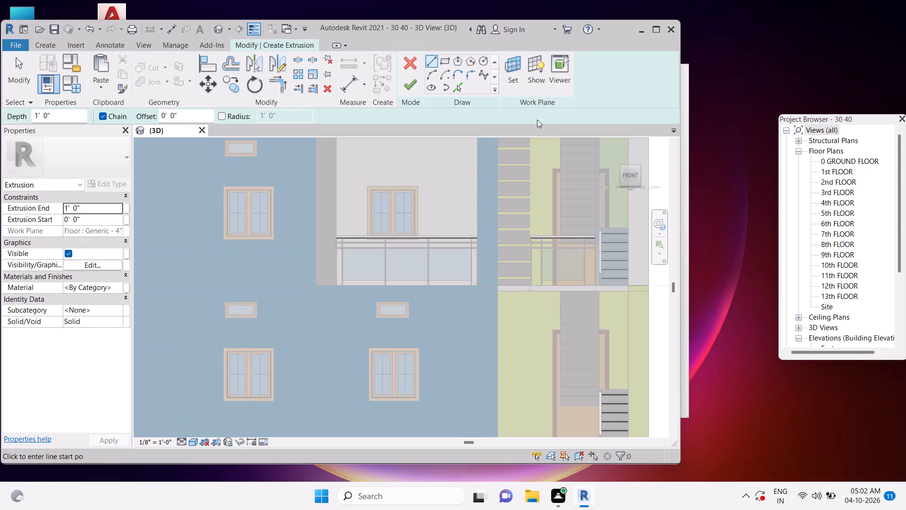
scroll(541, 241, "down", 5)
middle_click_drag(555, 232, 555, 307)
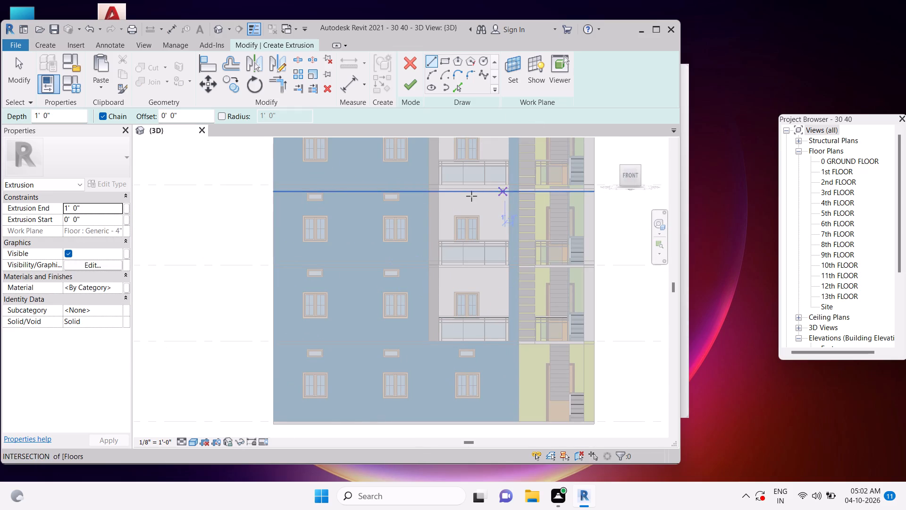
left_click(445, 64)
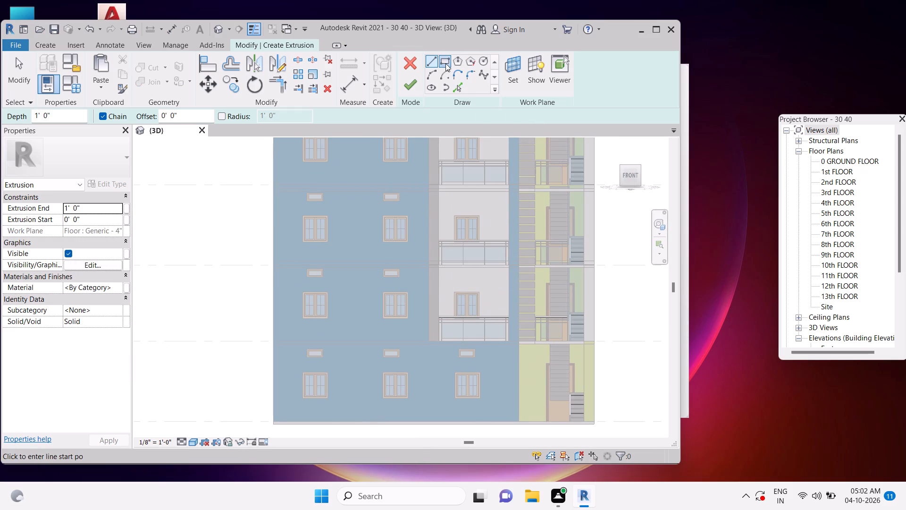
scroll(519, 348, "up", 9)
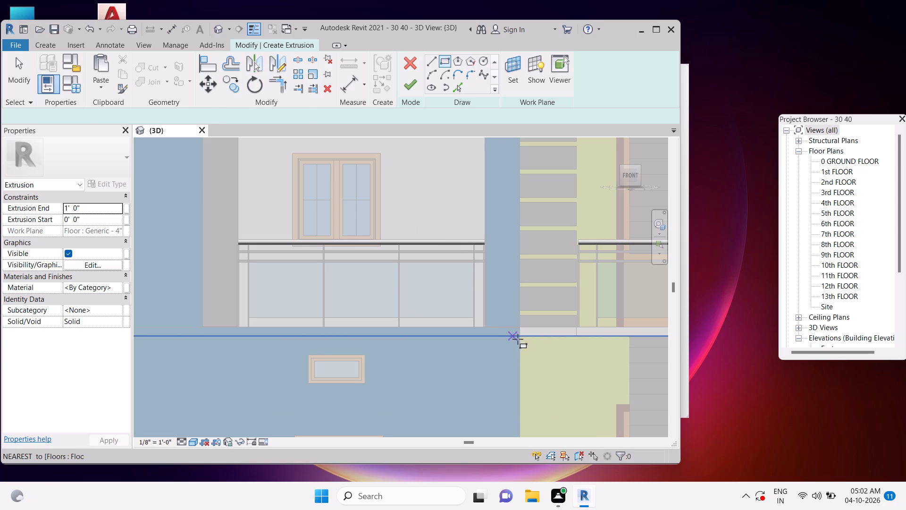
left_click(519, 336)
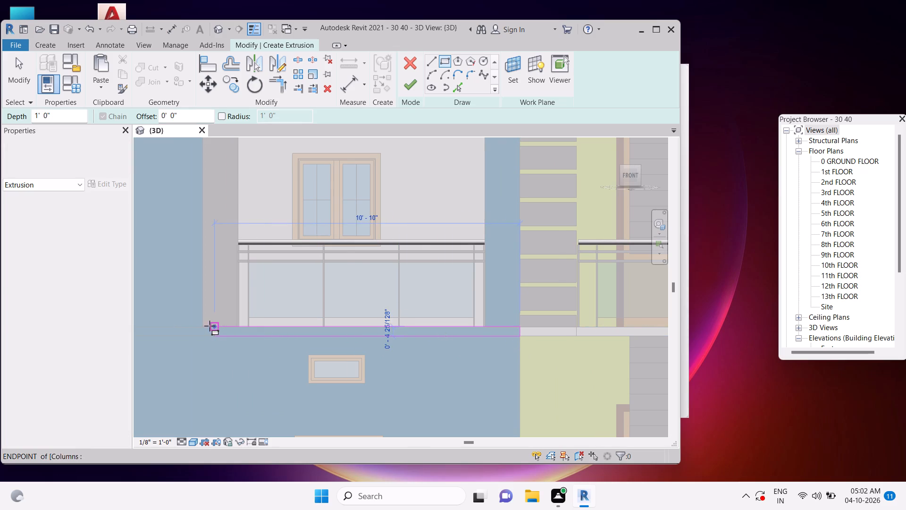
scroll(209, 326, "up", 9)
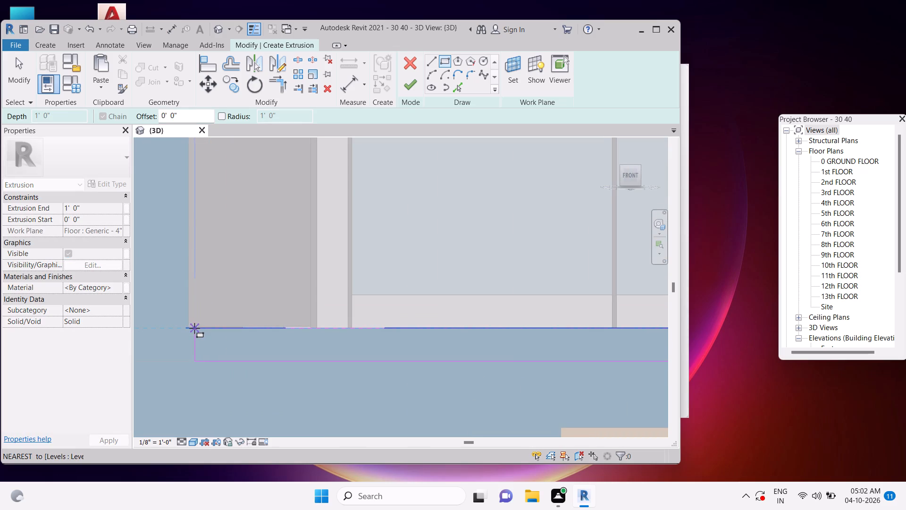
left_click(193, 328)
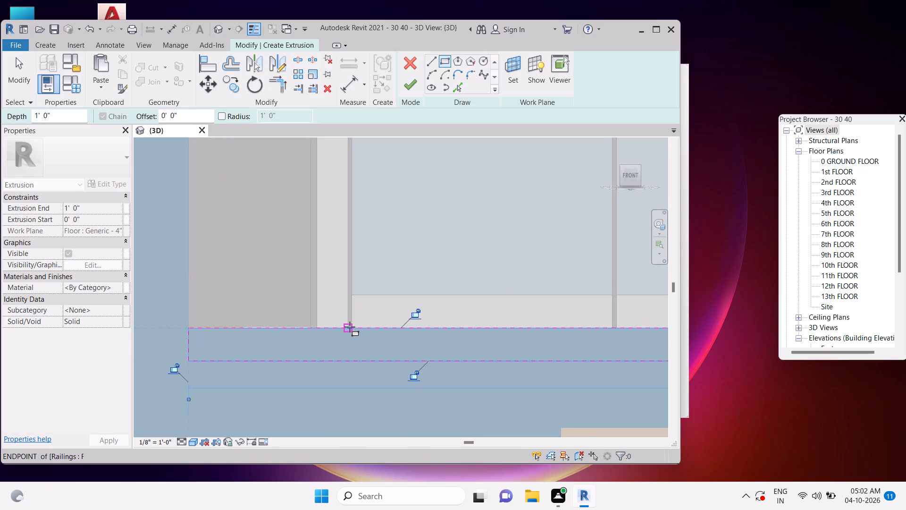
key("Tab")
type("``")
scroll(350, 327, "down", 4)
key("grave")
scroll(349, 326, "down", 4)
key("grave")
scroll(347, 330, "down", 5)
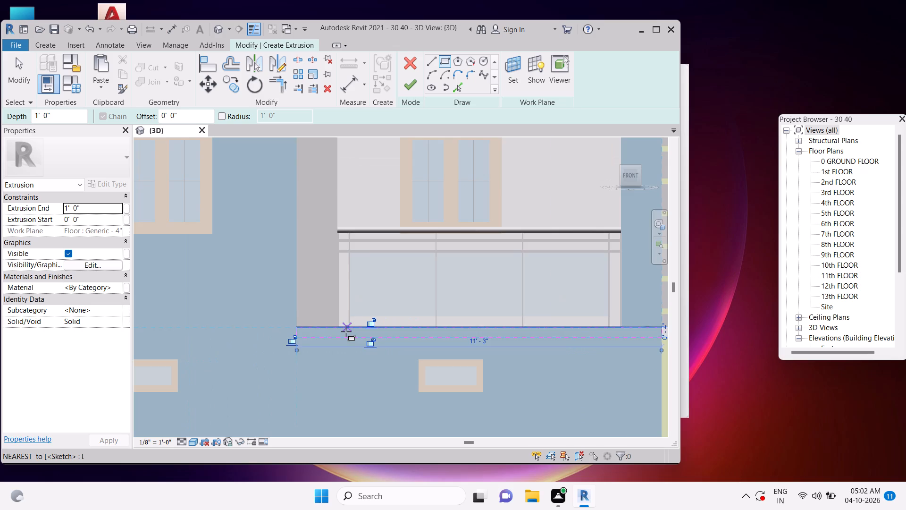
scroll(346, 331, "down", 4)
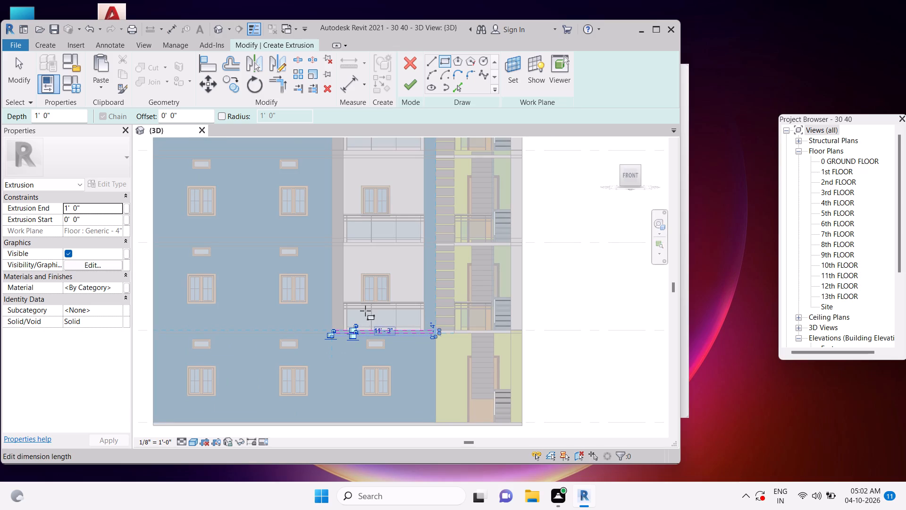
scroll(456, 269, "down", 1)
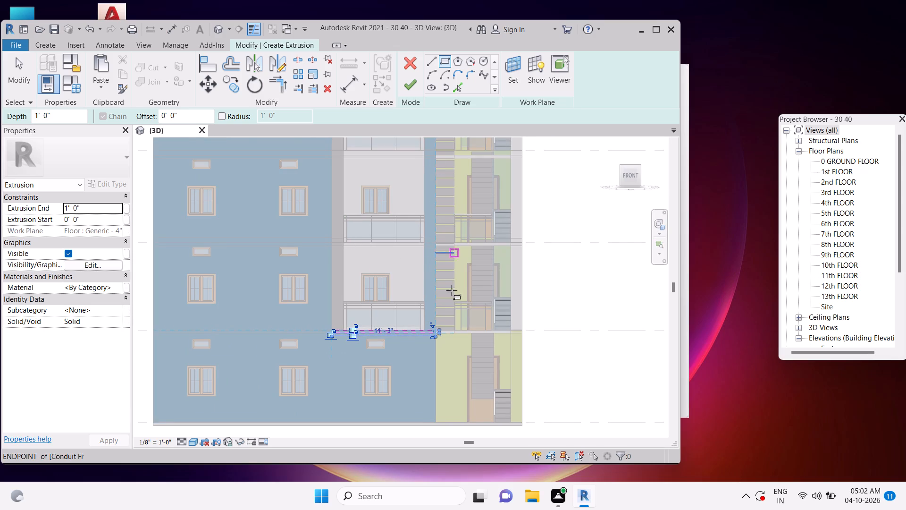
key("Escape")
key("Escape")
key("Escape")
key("Escape")
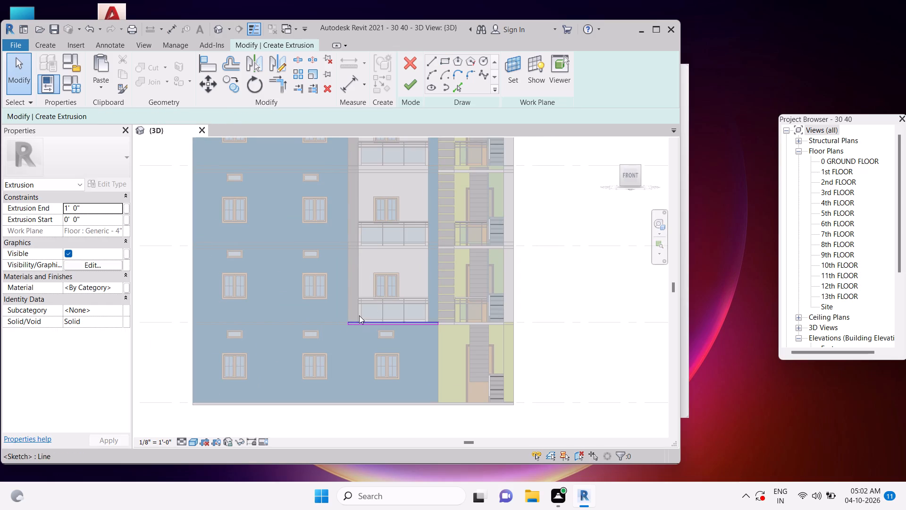
scroll(360, 310, "up", 5)
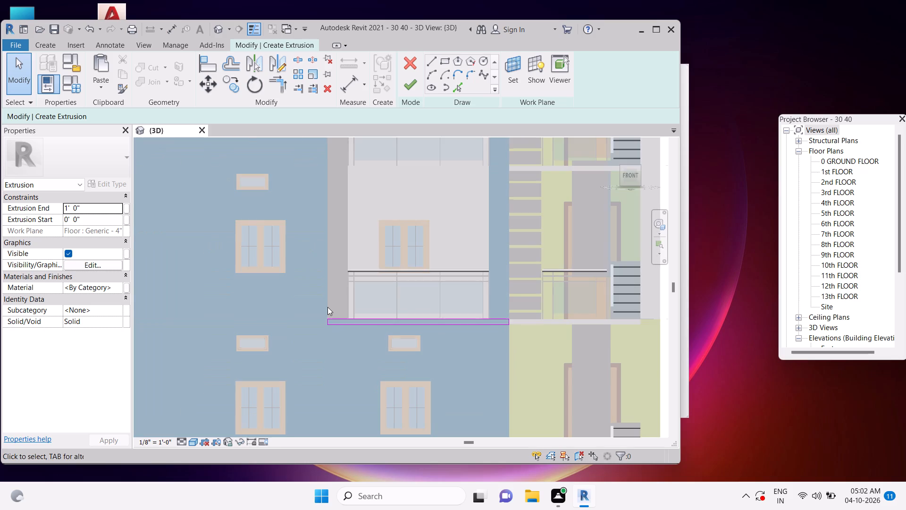
scroll(337, 297, "up", 3)
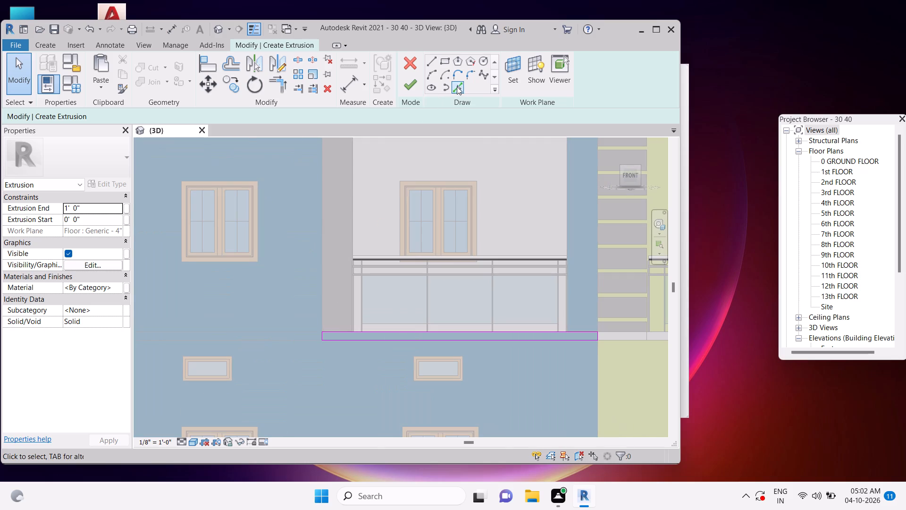
Add sketch lines by picking both vertical edges of the grey column beside the balcony, on the side away from the stair.
left_click(457, 86)
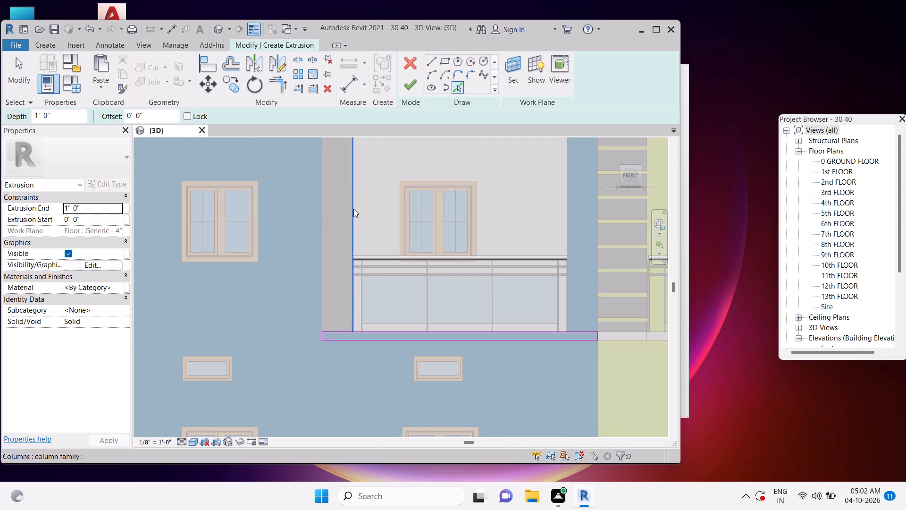
left_click(353, 208)
left_click(325, 226)
key("Escape")
Add sketch lines by picking the bottom and top edges of the 2nd-floor slab above the balcony.
scroll(355, 265, "down", 4)
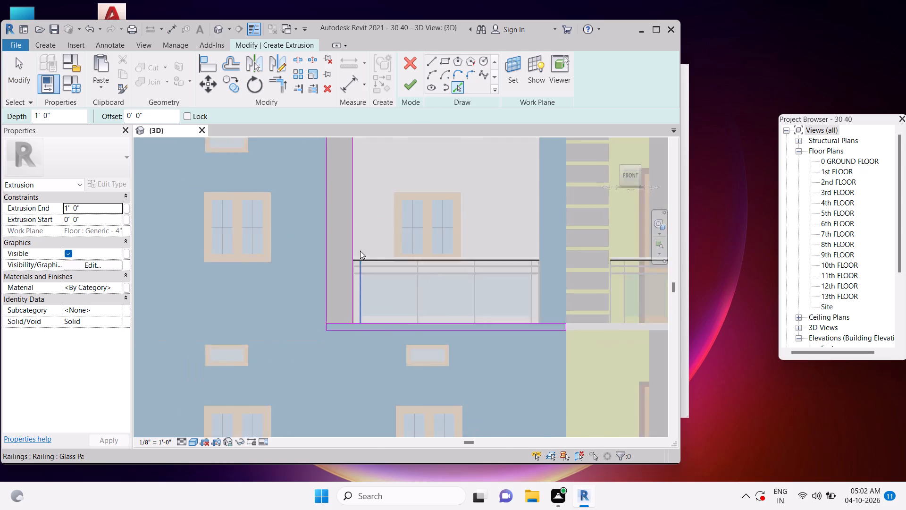
middle_click_drag(368, 218, 372, 307)
scroll(367, 266, "up", 4)
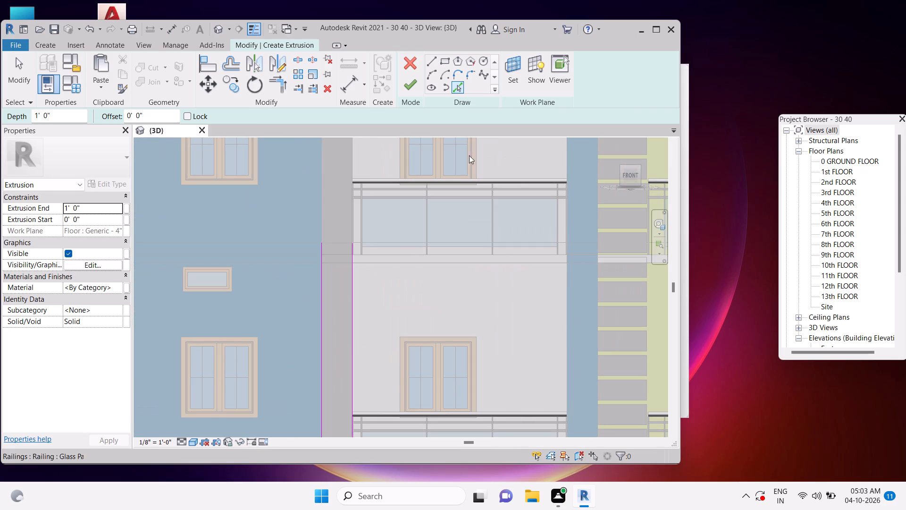
left_click(455, 87)
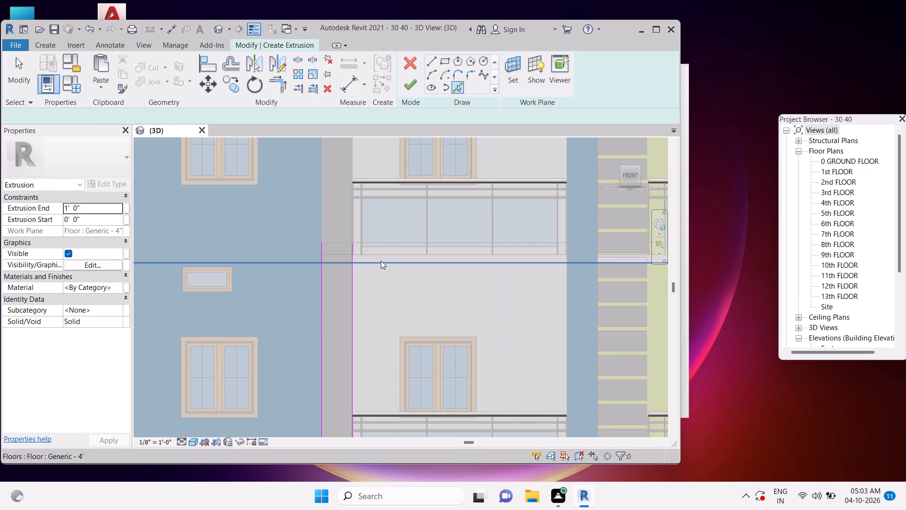
left_click(381, 261)
left_click(388, 254)
key("Escape")
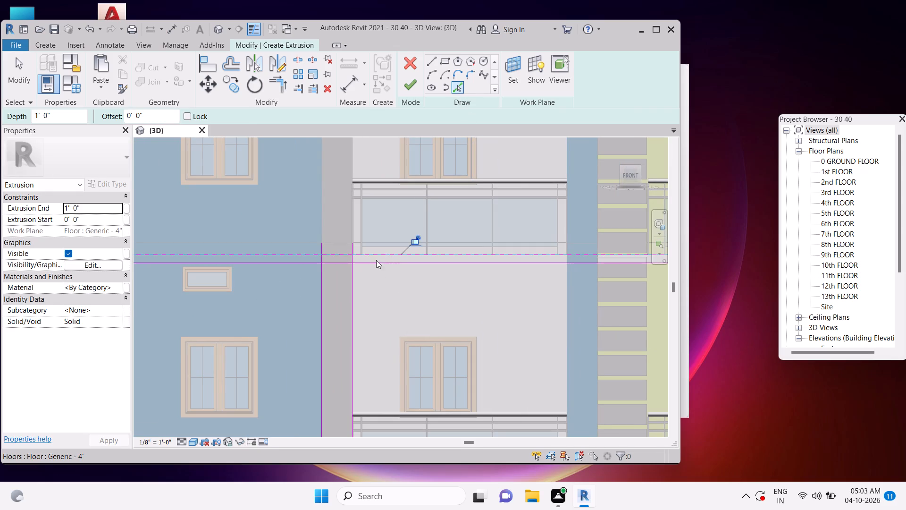
key("Escape")
key("Escape")
scroll(349, 261, "up", 4)
key("Escape")
key("Escape")
key("Escape")
key("Escape")
key("Escape")
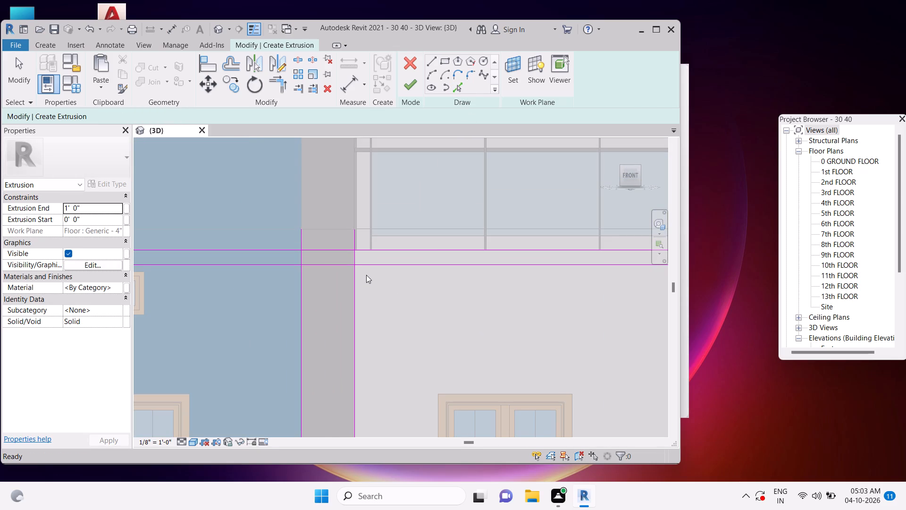
Trim the column lines and the 2nd-floor slab lines into inner and outer corners at the top of the grey column.
type("tr")
left_click(364, 267)
left_click(358, 271)
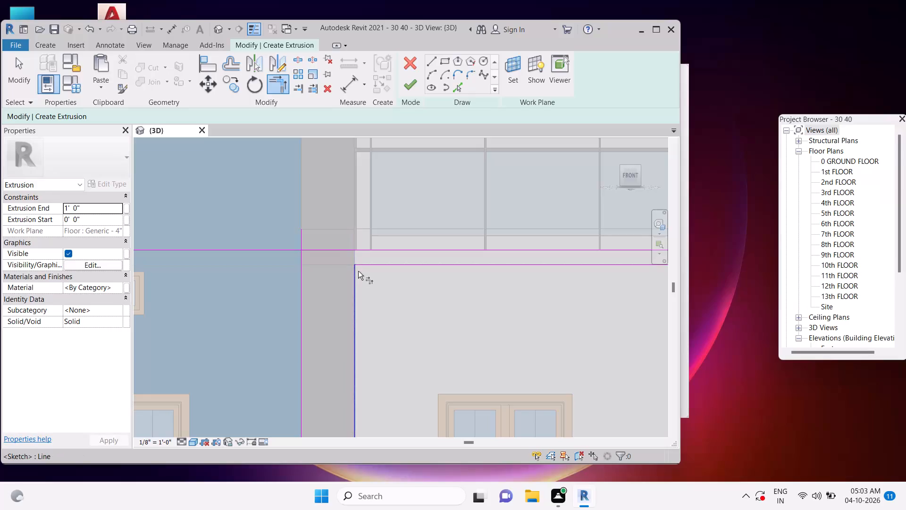
left_click(333, 253)
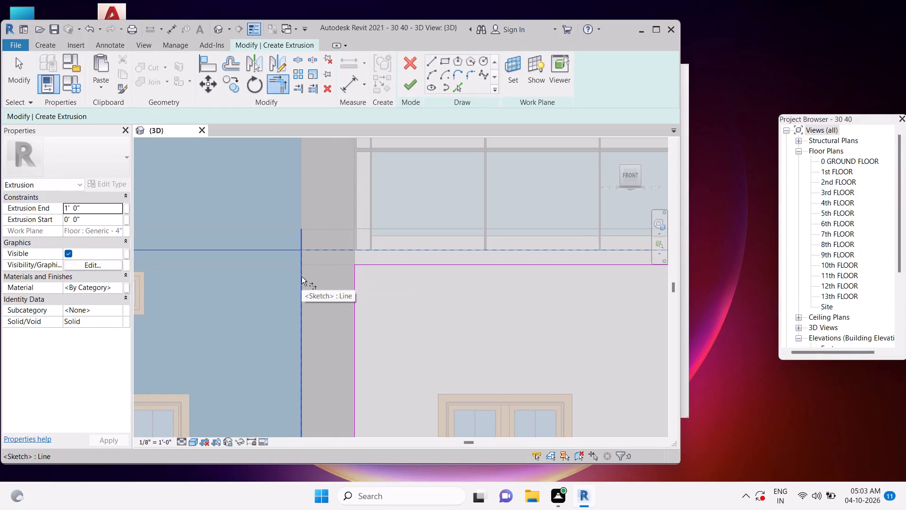
left_click(302, 277)
Trim the column lines with the 1st-floor rectangle's top and bottom lines to form inner and outer corners at the column's base.
scroll(383, 287, "down", 4)
middle_click_drag(405, 365, 392, 243)
scroll(348, 386, "up", 5)
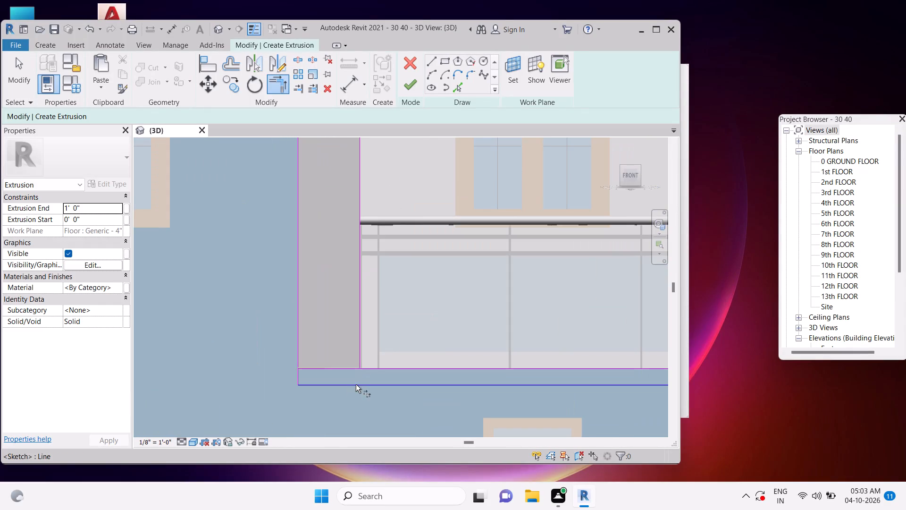
left_click(376, 371)
left_click(363, 354)
left_click(338, 382)
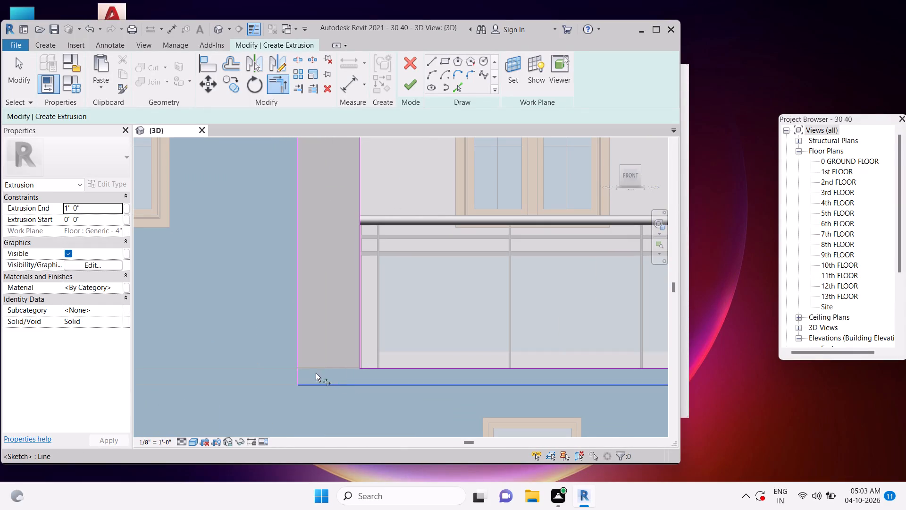
left_click(297, 358)
scroll(422, 331, "down", 3)
key("Escape")
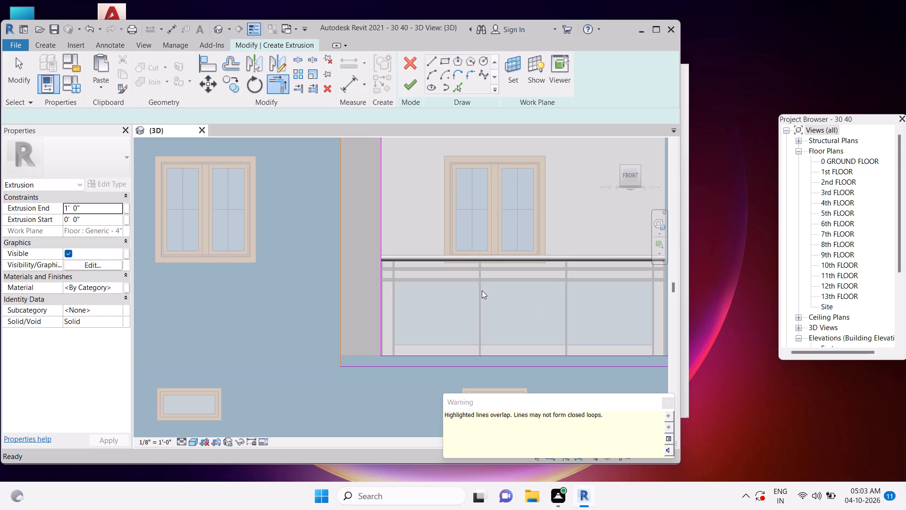
key("Escape")
key("Escape")
key("Escape")
Add a sketch line across the 2nd-floor slab by picking the stair-side edge of the blue column.
middle_click_drag(428, 255, 394, 249)
middle_click_drag(520, 259, 386, 251)
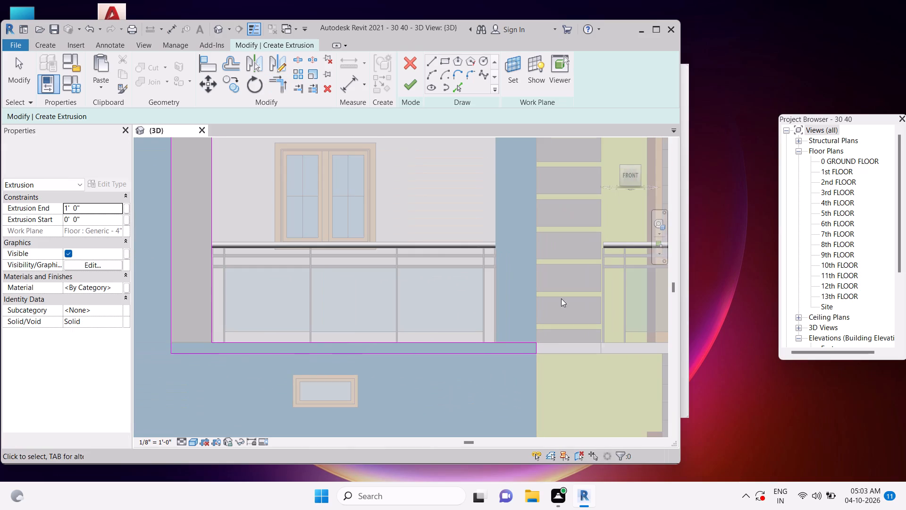
scroll(555, 339, "up", 9)
key("Escape")
key("Escape")
scroll(510, 320, "down", 6)
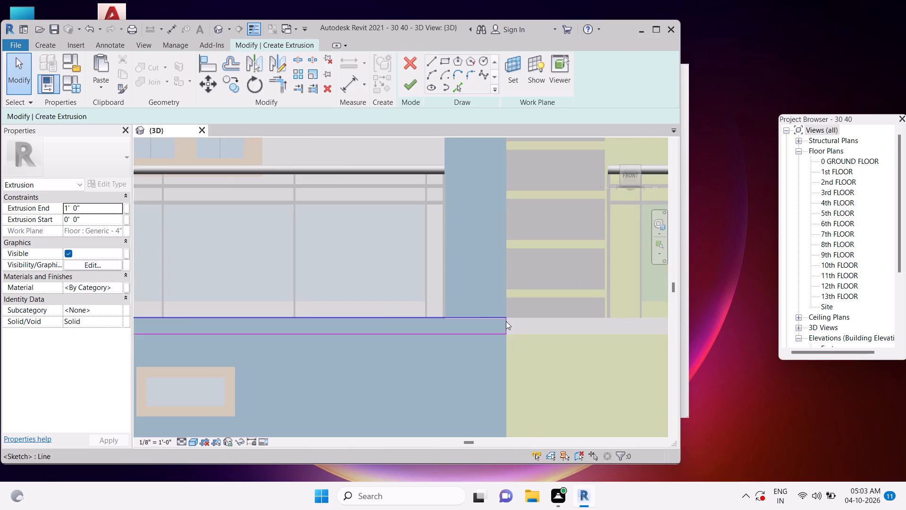
scroll(506, 321, "down", 5)
middle_click_drag(448, 238, 492, 403)
middle_click_drag(445, 264, 444, 271)
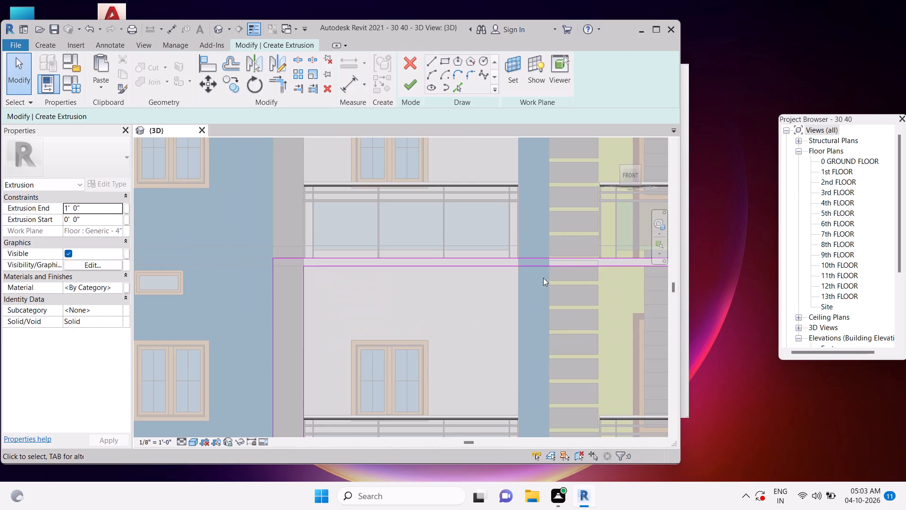
middle_click_drag(595, 264, 448, 252)
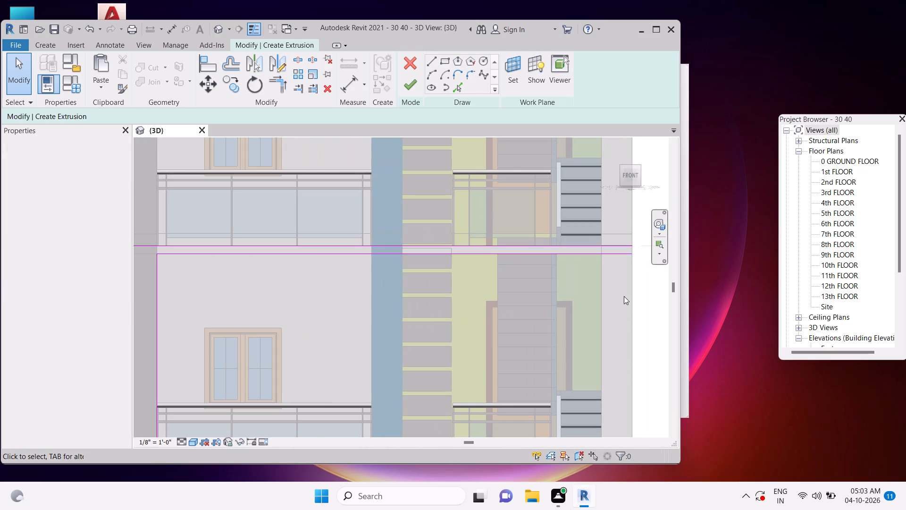
scroll(563, 265, "down", 1)
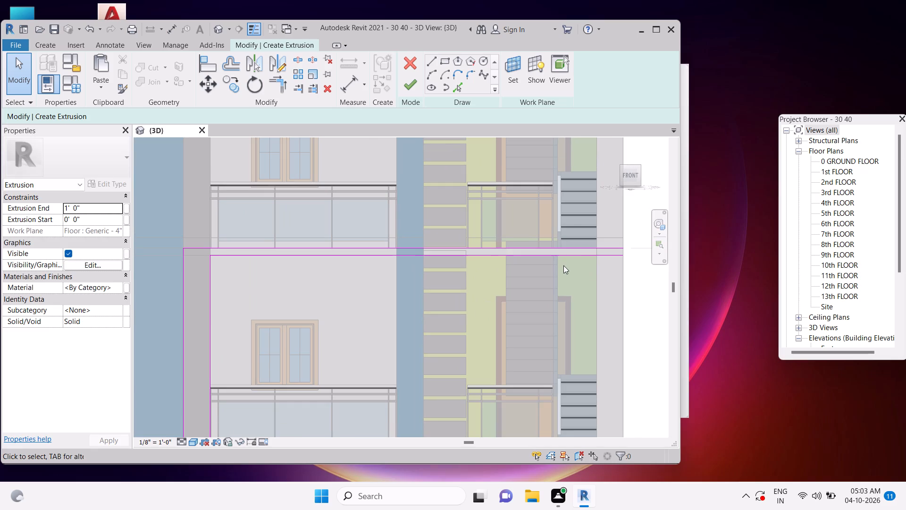
scroll(428, 256, "up", 9)
key("Escape")
key("Escape")
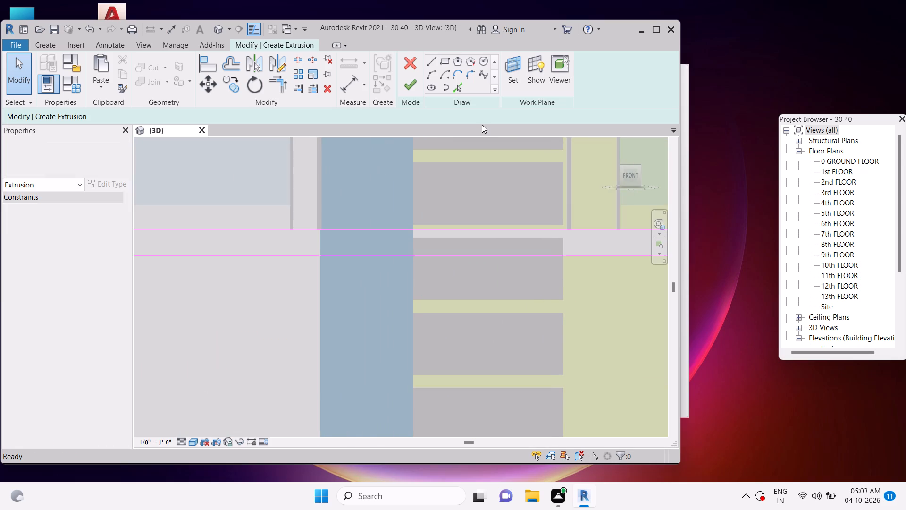
left_click(459, 91)
scroll(414, 225, "up", 4)
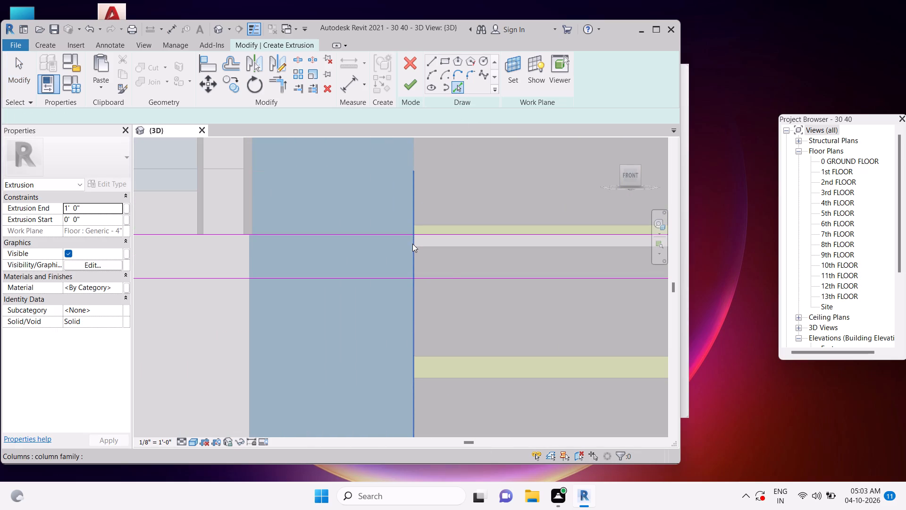
left_click(412, 244)
key("Escape")
key("Escape")
key("Escape")
key("Escape")
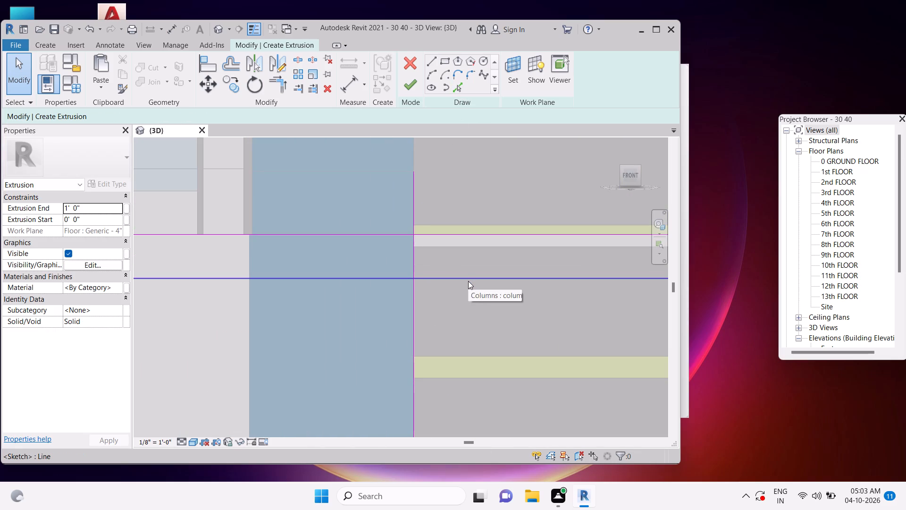
Trim both 2nd-floor slab lines against the blue column's edge line to close the upper band's stair-side end.
key("t")
key("r")
left_click(416, 256)
left_click(392, 237)
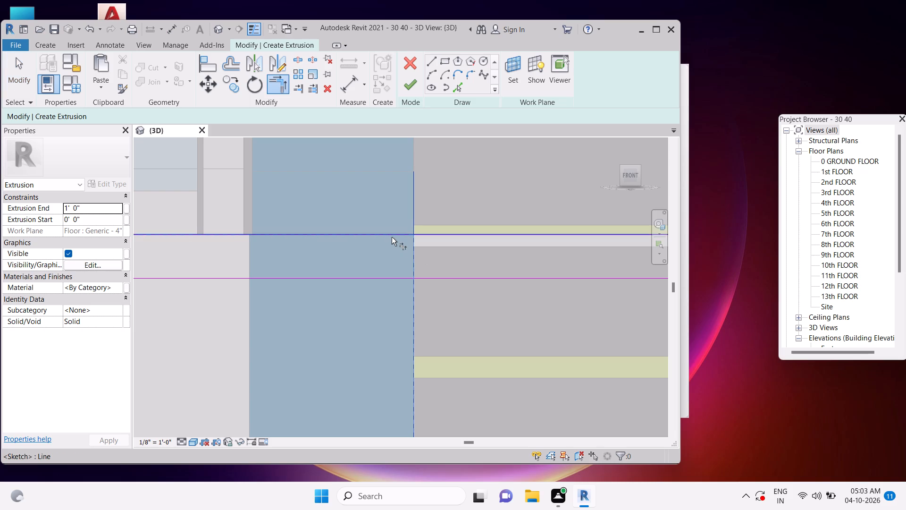
left_click(411, 256)
left_click(399, 276)
scroll(473, 244, "down", 7)
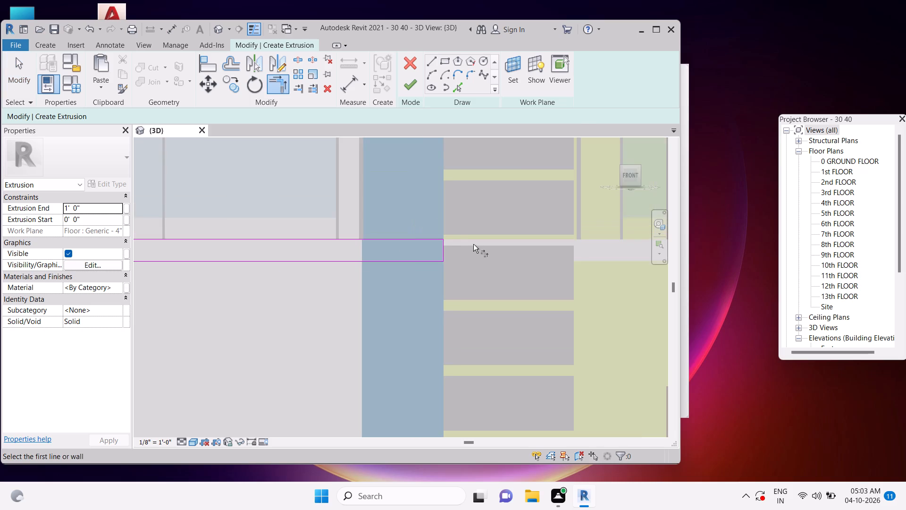
scroll(473, 244, "down", 6)
key("Escape")
scroll(491, 254, "down", 3)
key("Escape")
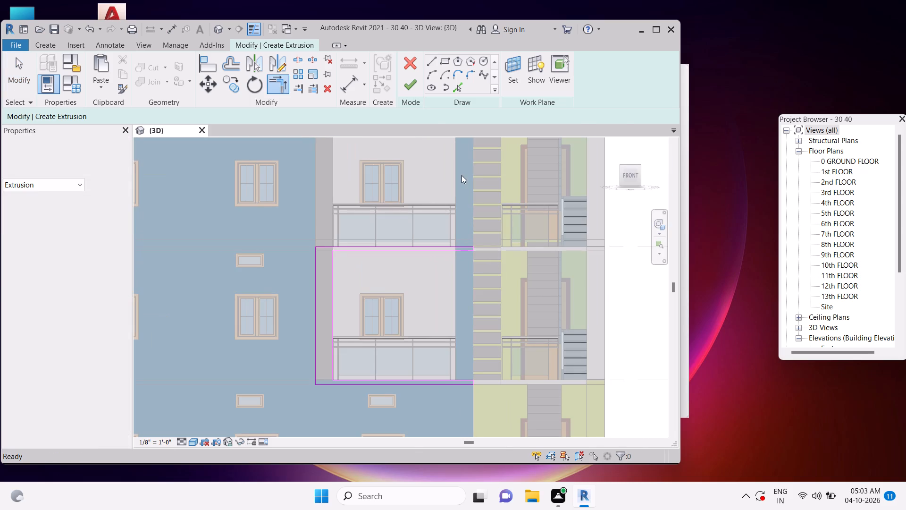
key("Escape")
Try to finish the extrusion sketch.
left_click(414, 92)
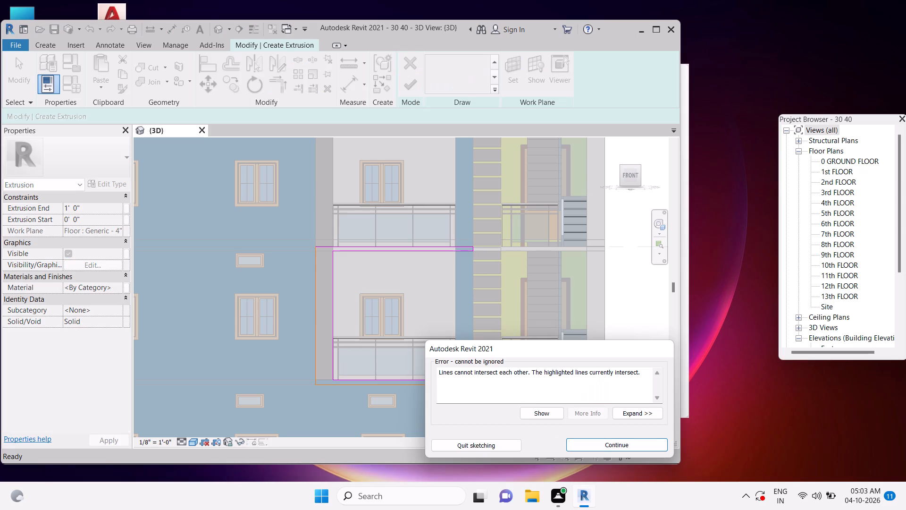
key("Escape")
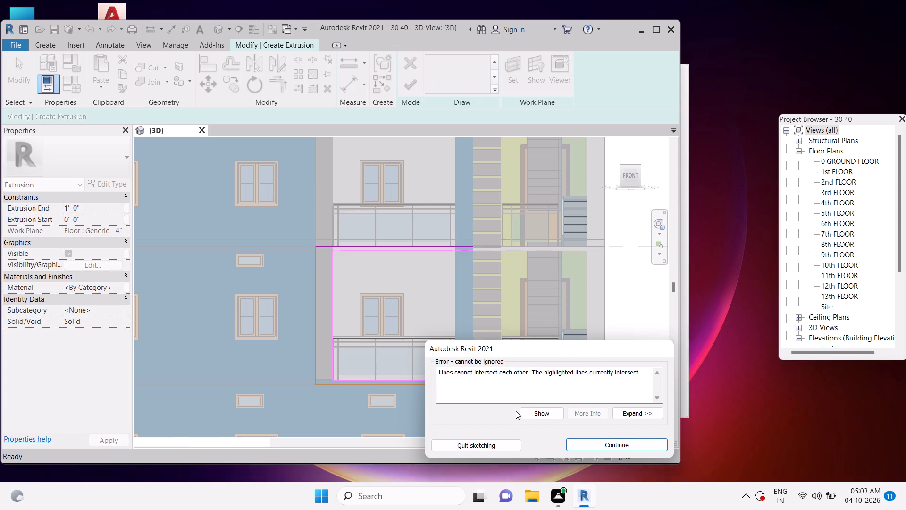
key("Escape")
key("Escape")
Delete the long outer vertical sketch line along the grey column.
left_click(319, 326)
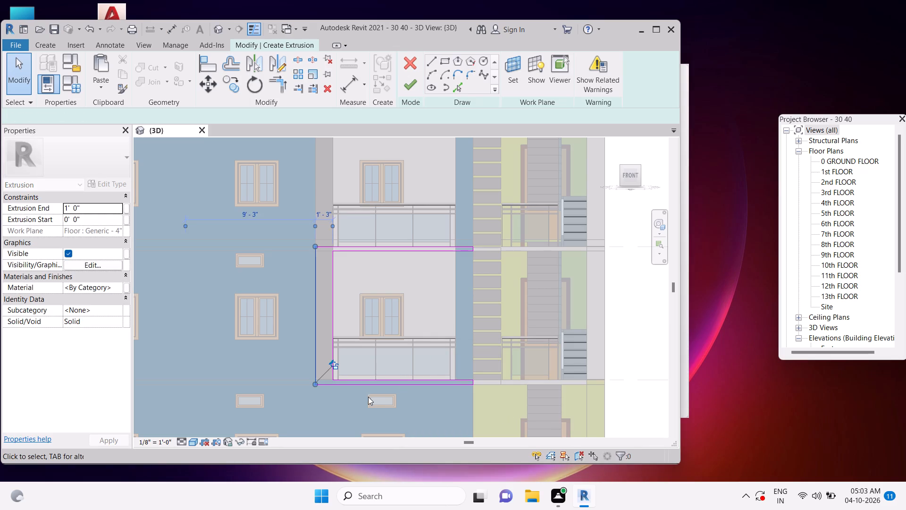
key("Delete")
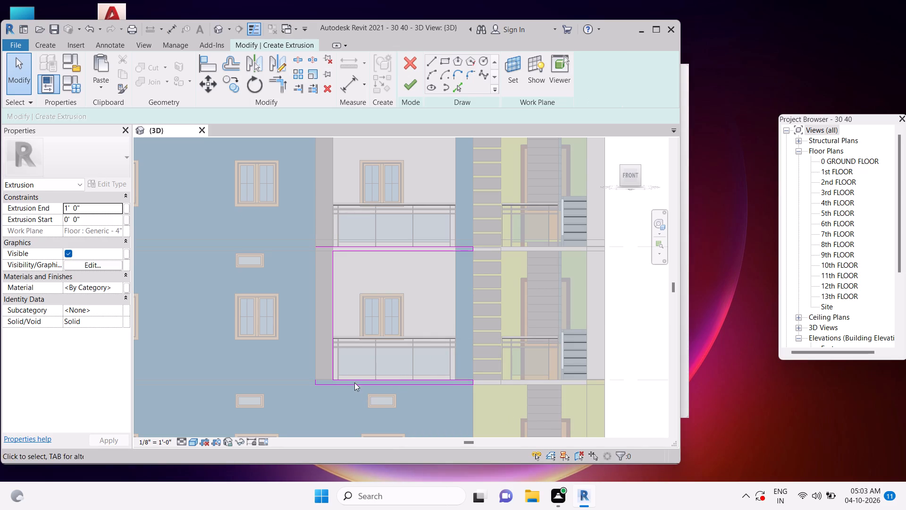
Extend the 1st-floor band's short outer end line up to the 2nd-floor slab's top line and finish the extrusion.
scroll(323, 256, "up", 5)
scroll(369, 370, "down", 2)
middle_click_drag(369, 364, 366, 250)
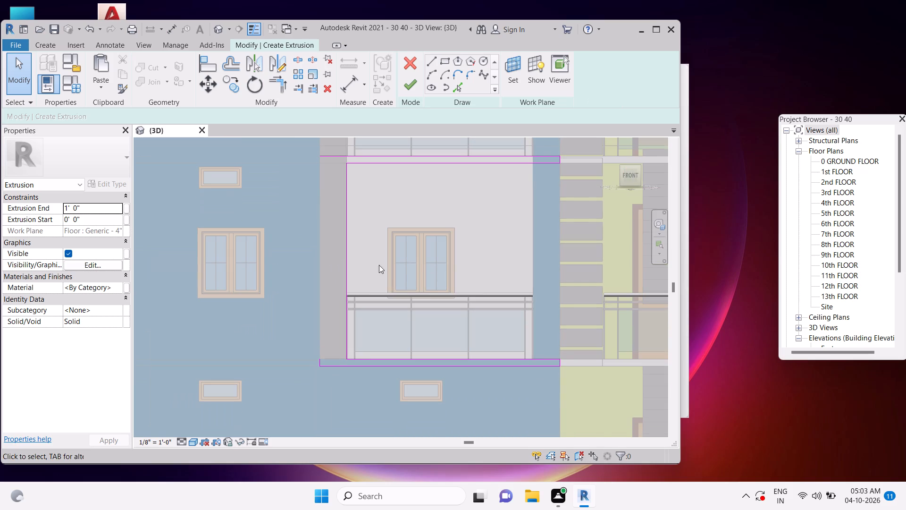
key("Escape")
key("Escape")
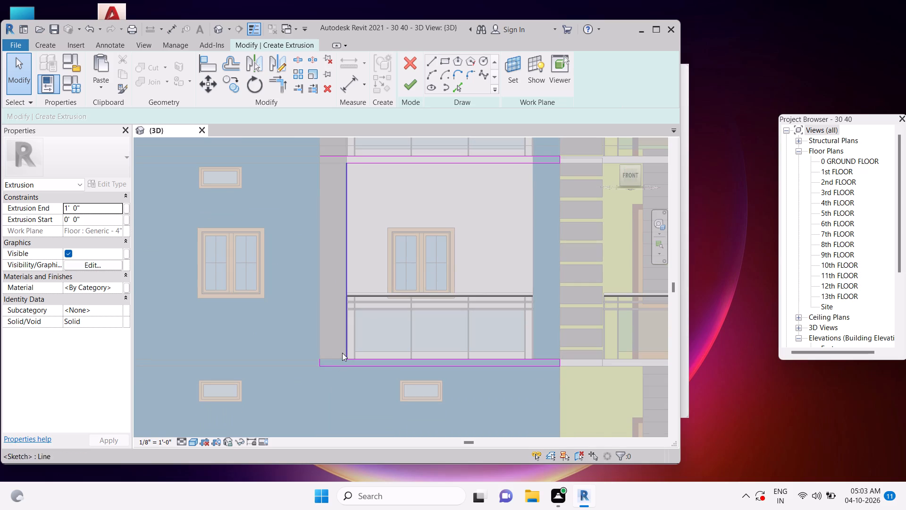
key("t")
key("r")
left_click(321, 356)
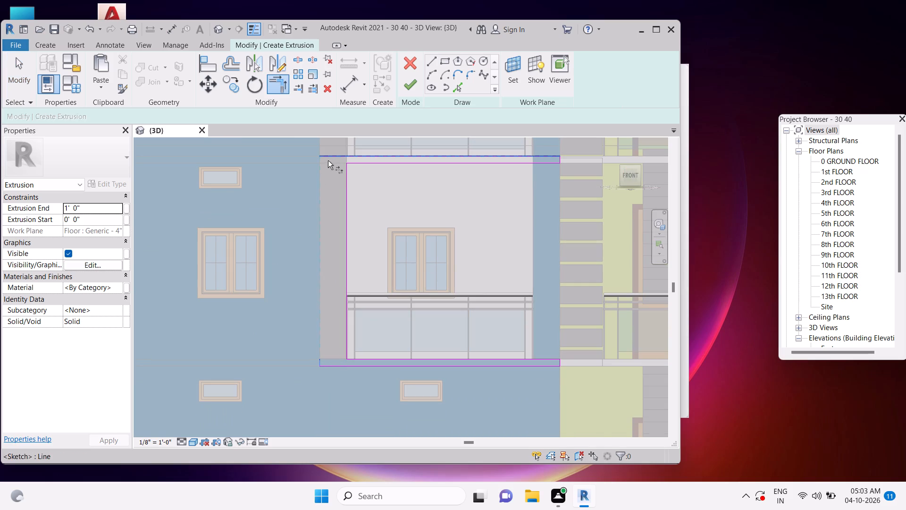
left_click(328, 160)
key("Escape")
key("Escape")
key("Escape")
left_click(410, 89)
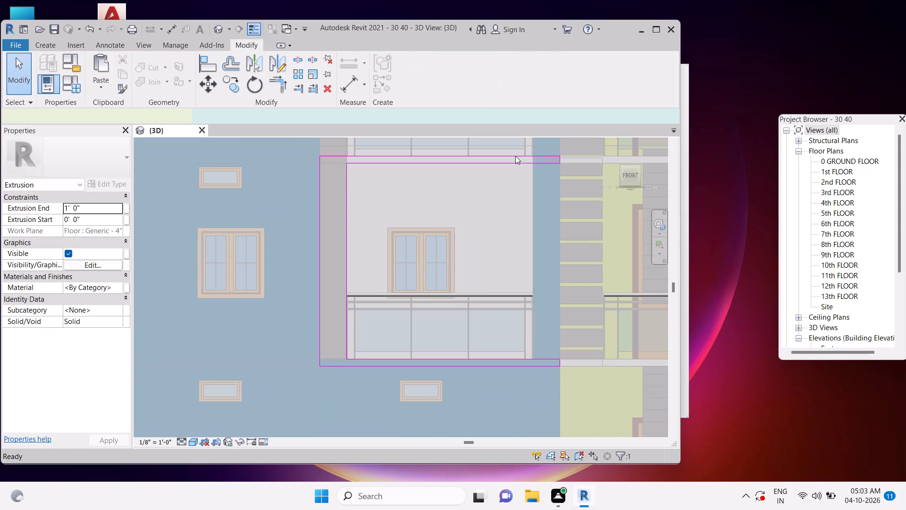
key("Escape")
key("Escape")
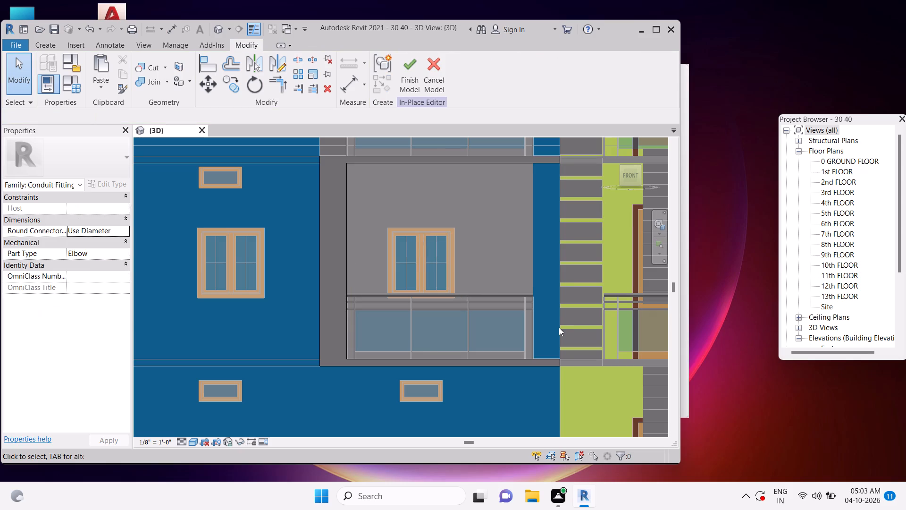
Examine the balcony frame extrusion from an angle and in the front view against the upper floors.
middle_click_drag(550, 334, 496, 376, "shift")
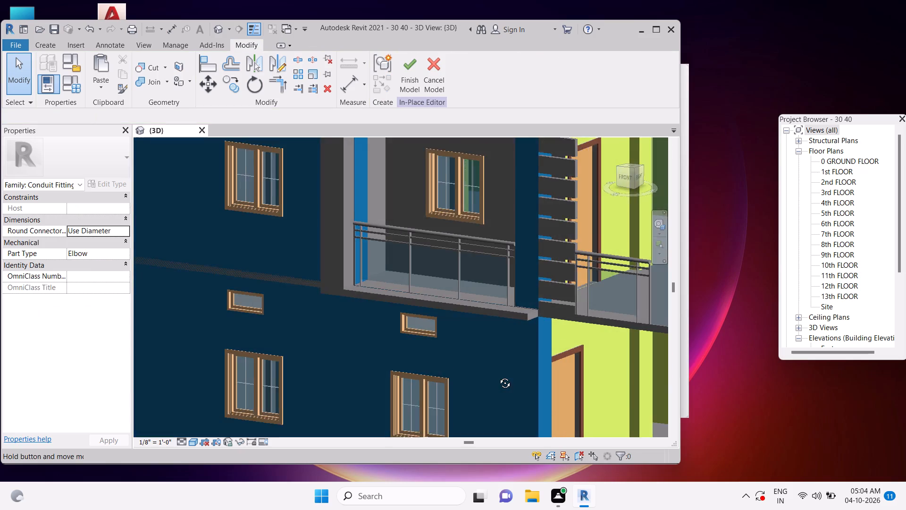
scroll(479, 336, "down", 2)
key("Escape")
key("Escape")
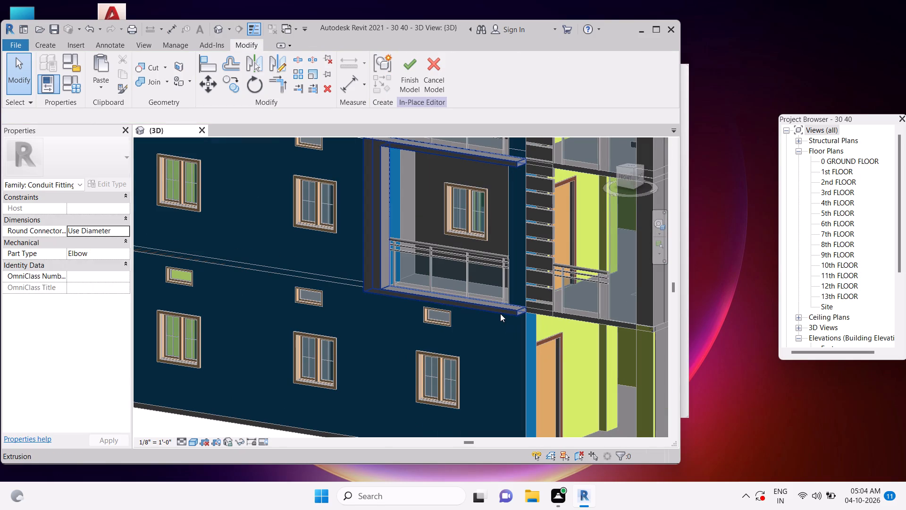
left_click(627, 182)
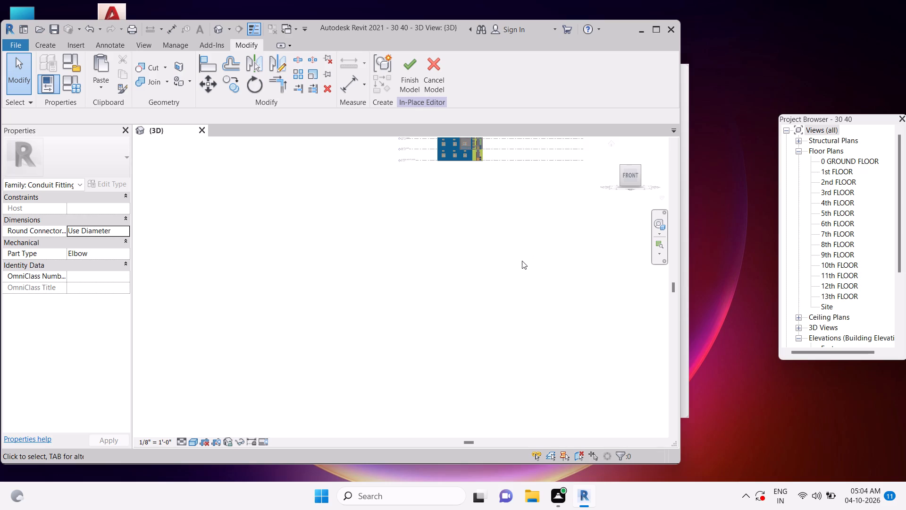
scroll(380, 363, "up", 11)
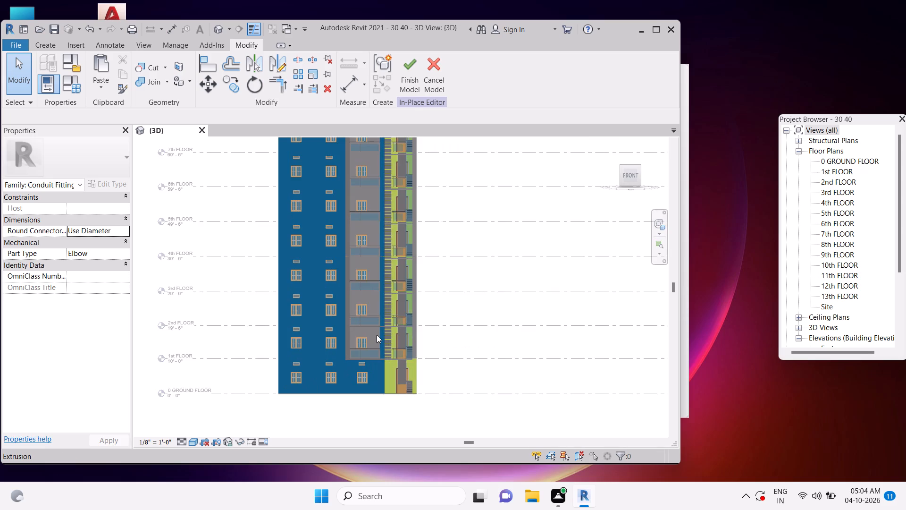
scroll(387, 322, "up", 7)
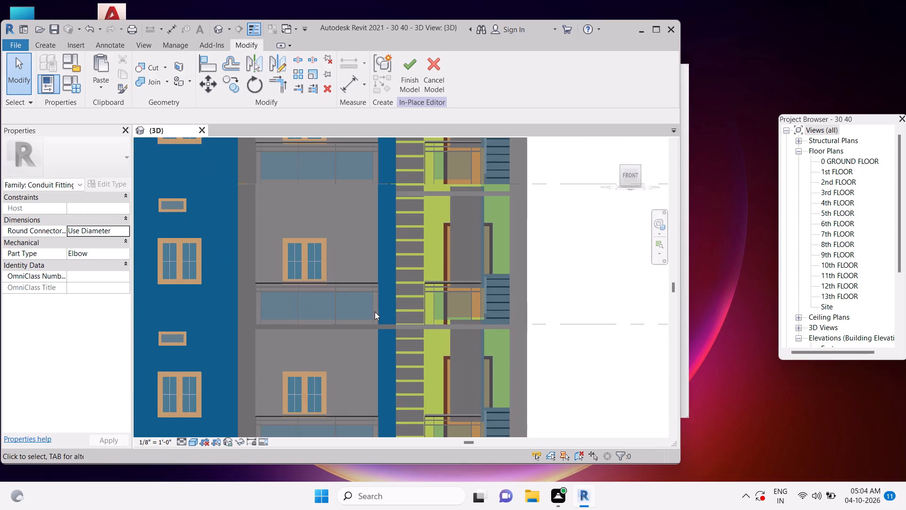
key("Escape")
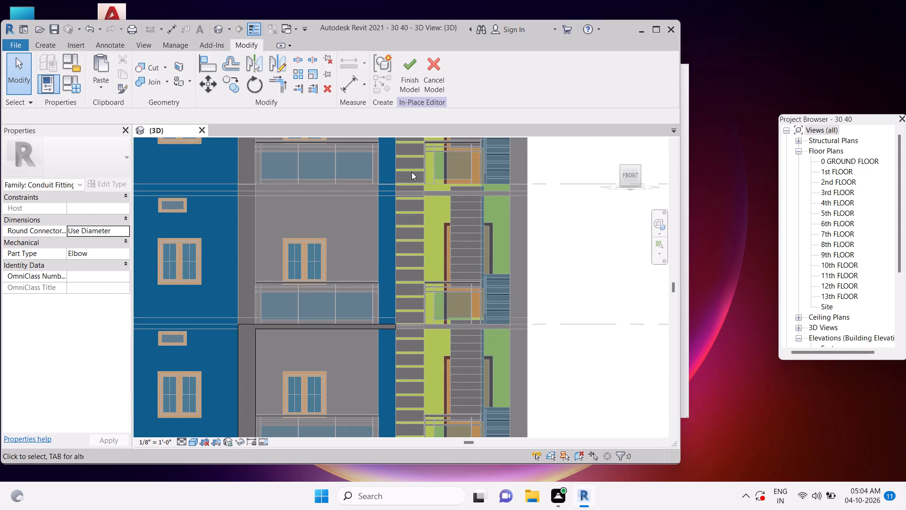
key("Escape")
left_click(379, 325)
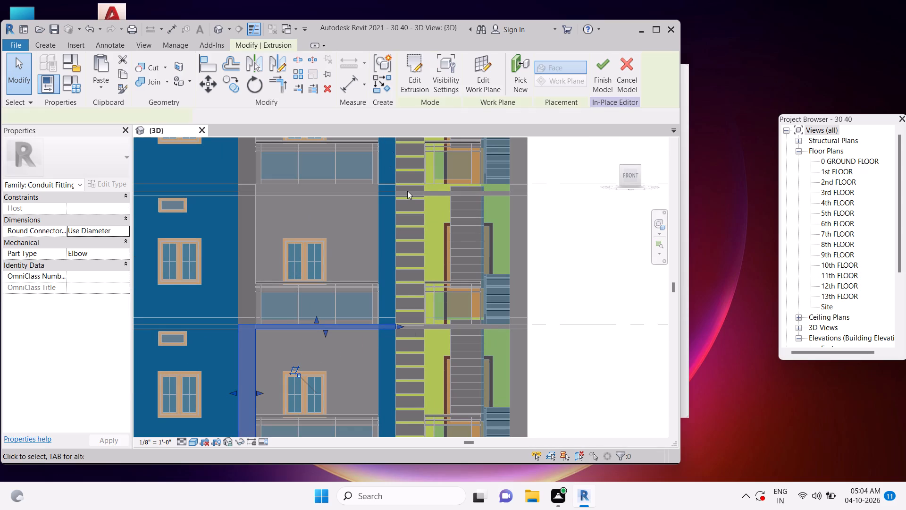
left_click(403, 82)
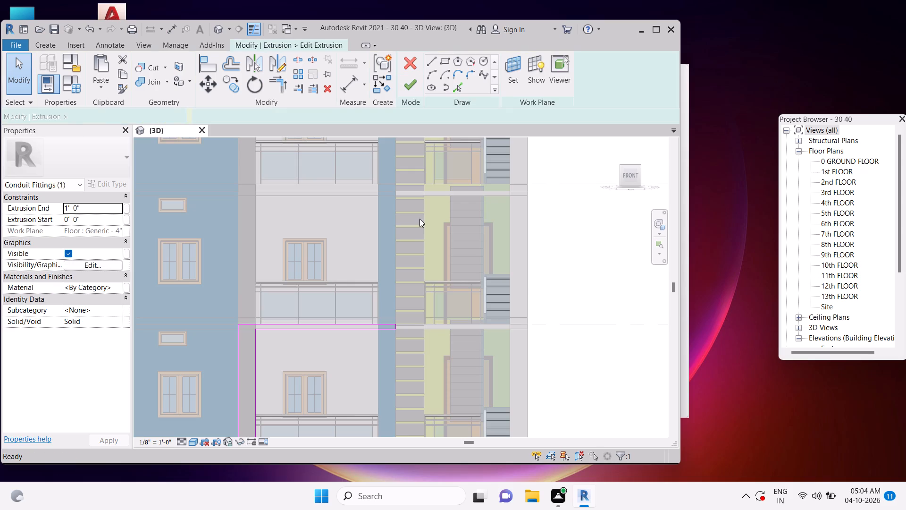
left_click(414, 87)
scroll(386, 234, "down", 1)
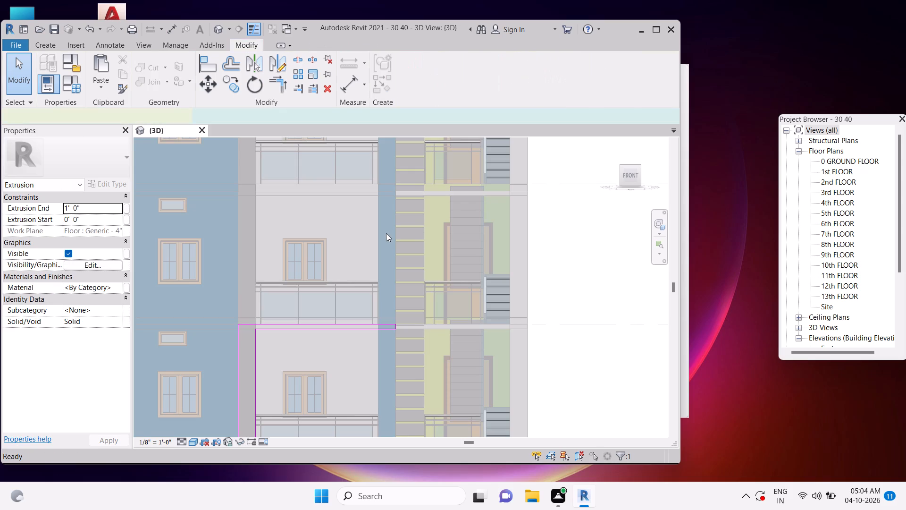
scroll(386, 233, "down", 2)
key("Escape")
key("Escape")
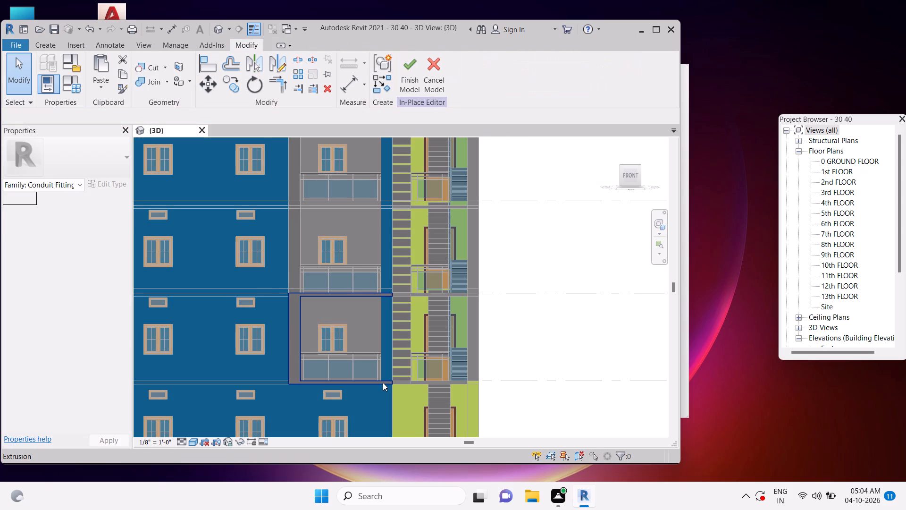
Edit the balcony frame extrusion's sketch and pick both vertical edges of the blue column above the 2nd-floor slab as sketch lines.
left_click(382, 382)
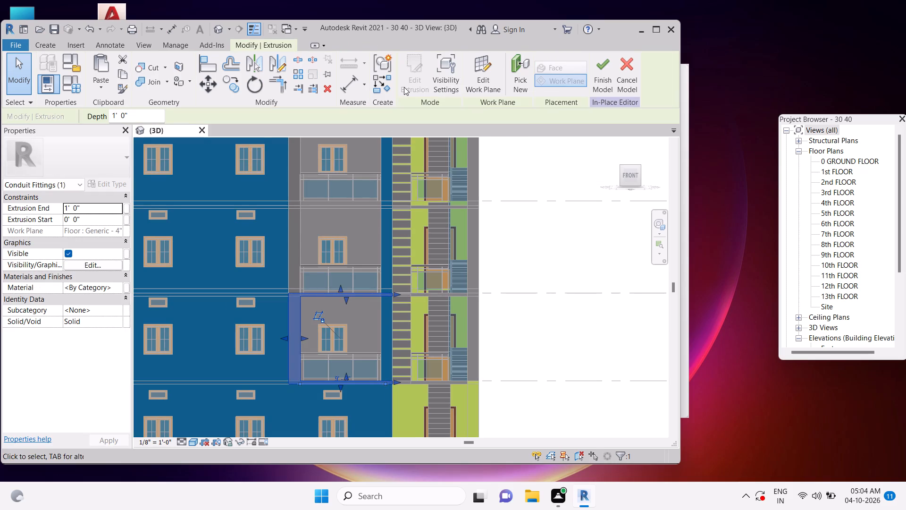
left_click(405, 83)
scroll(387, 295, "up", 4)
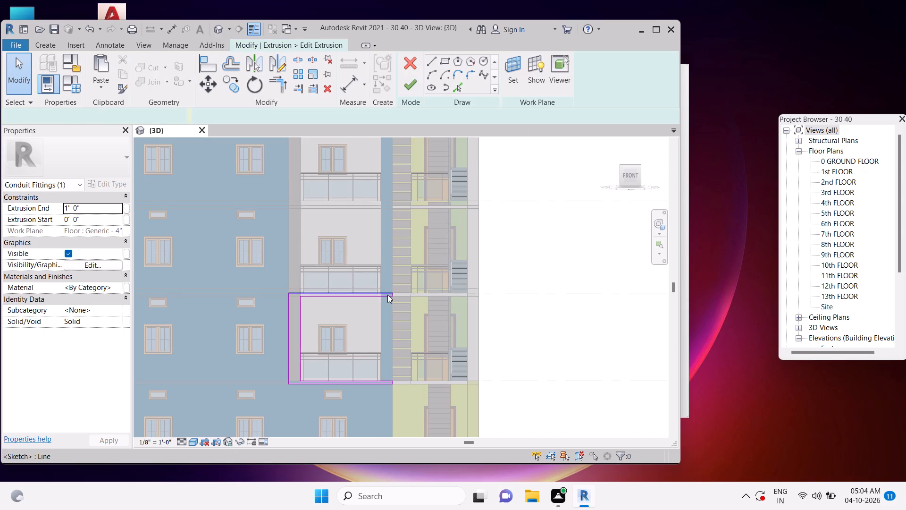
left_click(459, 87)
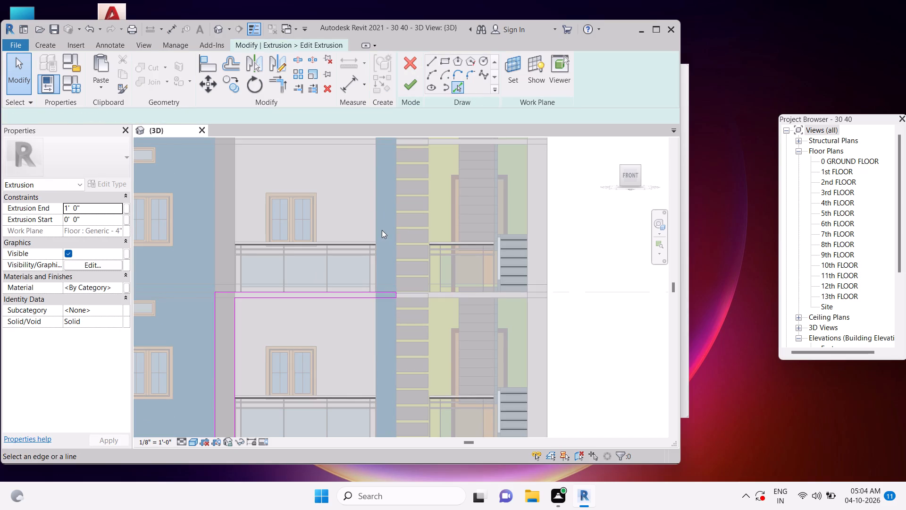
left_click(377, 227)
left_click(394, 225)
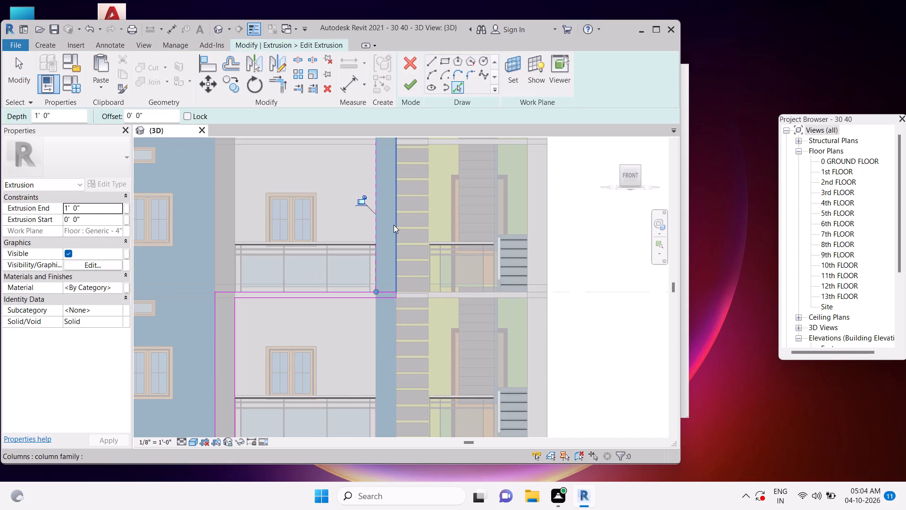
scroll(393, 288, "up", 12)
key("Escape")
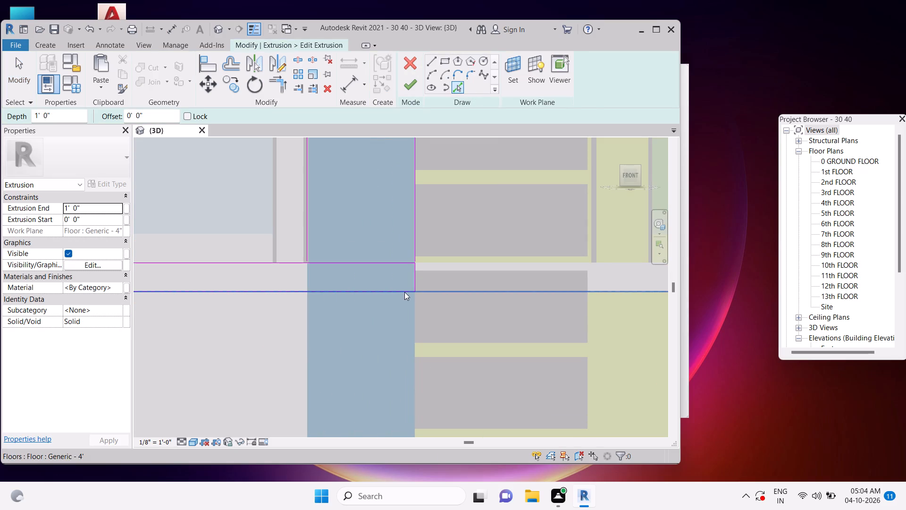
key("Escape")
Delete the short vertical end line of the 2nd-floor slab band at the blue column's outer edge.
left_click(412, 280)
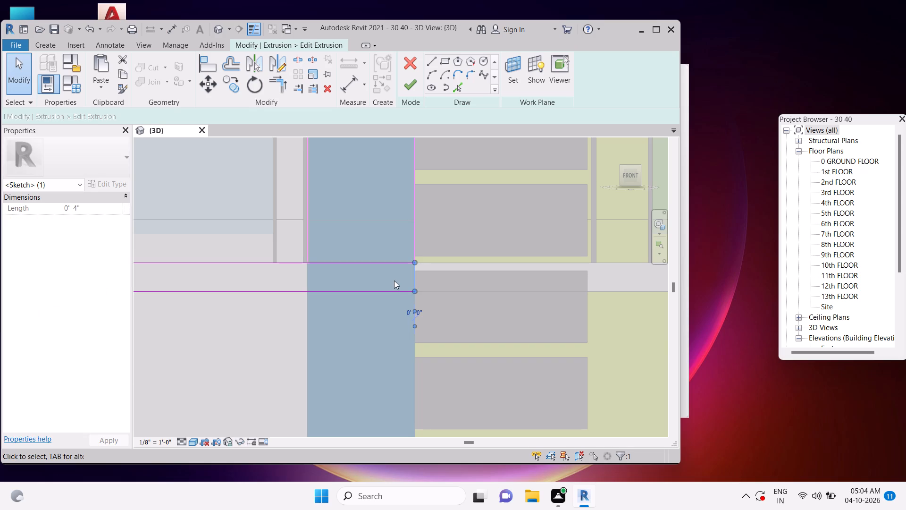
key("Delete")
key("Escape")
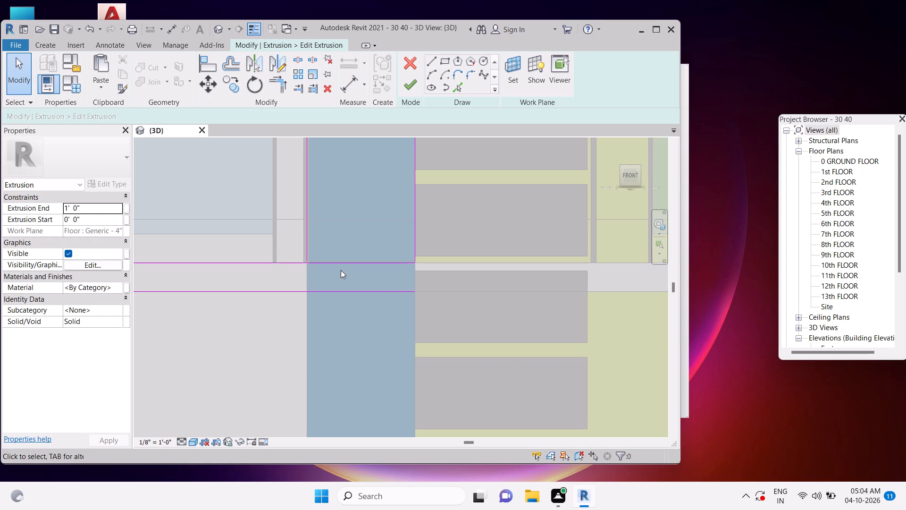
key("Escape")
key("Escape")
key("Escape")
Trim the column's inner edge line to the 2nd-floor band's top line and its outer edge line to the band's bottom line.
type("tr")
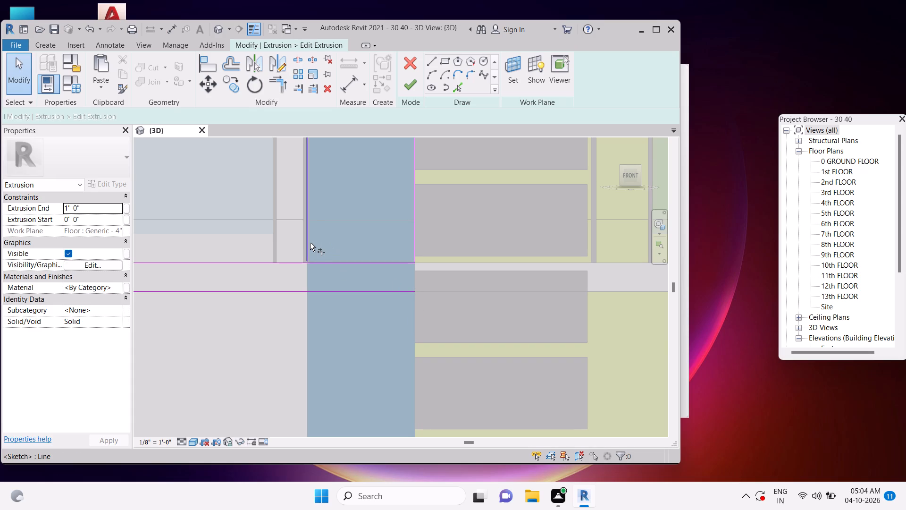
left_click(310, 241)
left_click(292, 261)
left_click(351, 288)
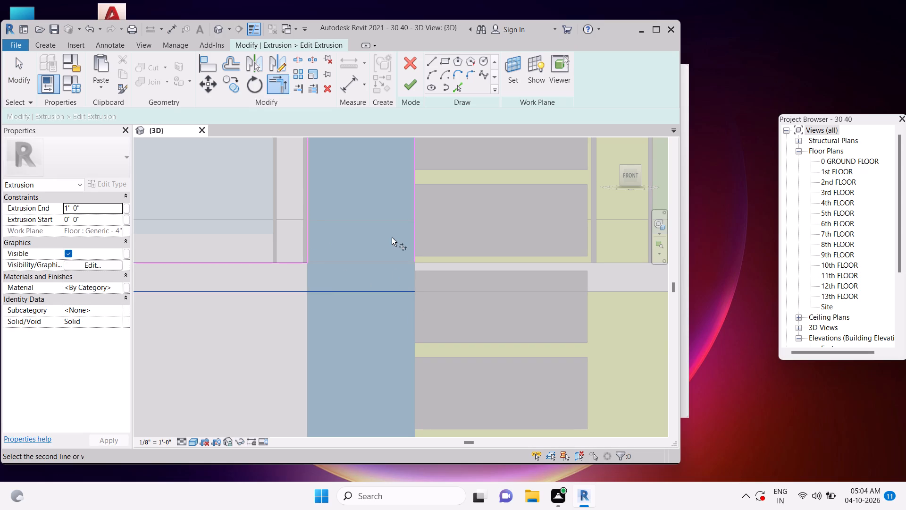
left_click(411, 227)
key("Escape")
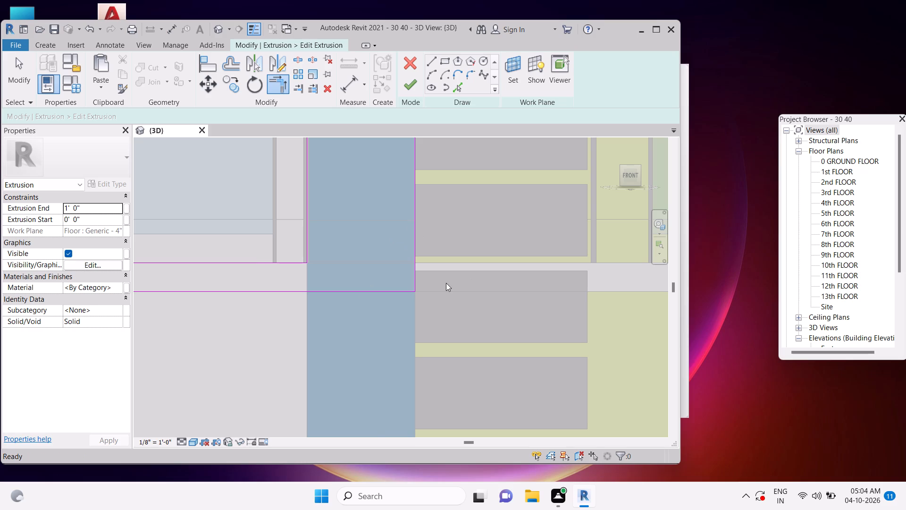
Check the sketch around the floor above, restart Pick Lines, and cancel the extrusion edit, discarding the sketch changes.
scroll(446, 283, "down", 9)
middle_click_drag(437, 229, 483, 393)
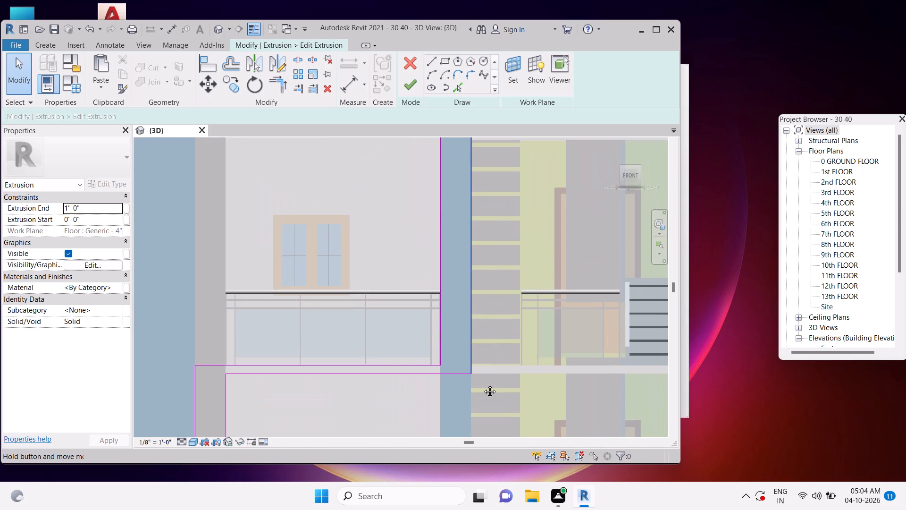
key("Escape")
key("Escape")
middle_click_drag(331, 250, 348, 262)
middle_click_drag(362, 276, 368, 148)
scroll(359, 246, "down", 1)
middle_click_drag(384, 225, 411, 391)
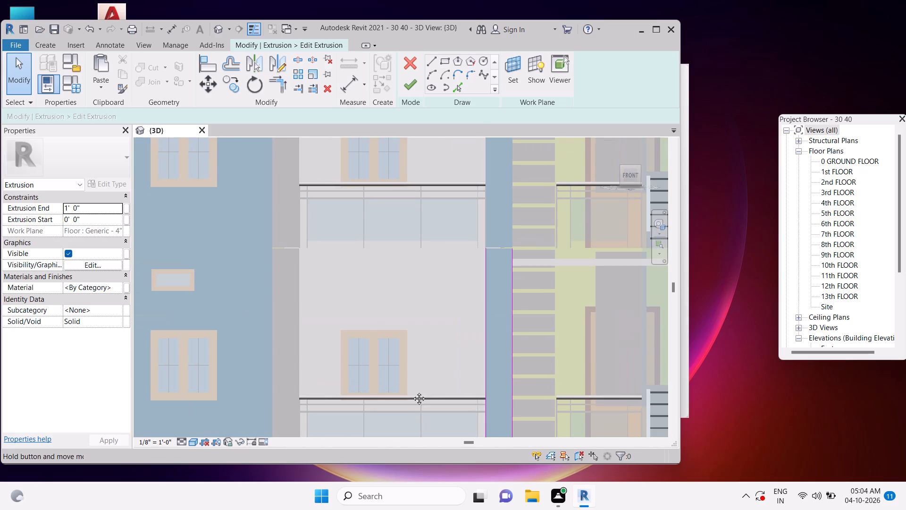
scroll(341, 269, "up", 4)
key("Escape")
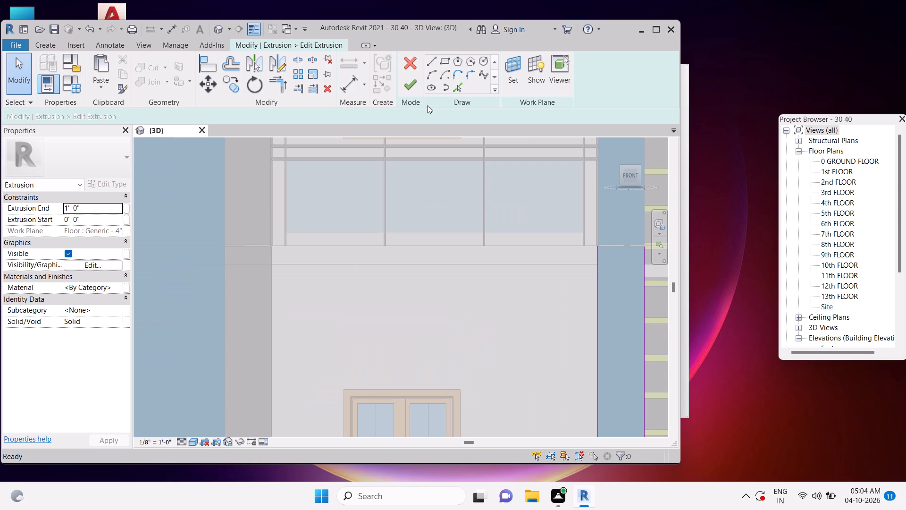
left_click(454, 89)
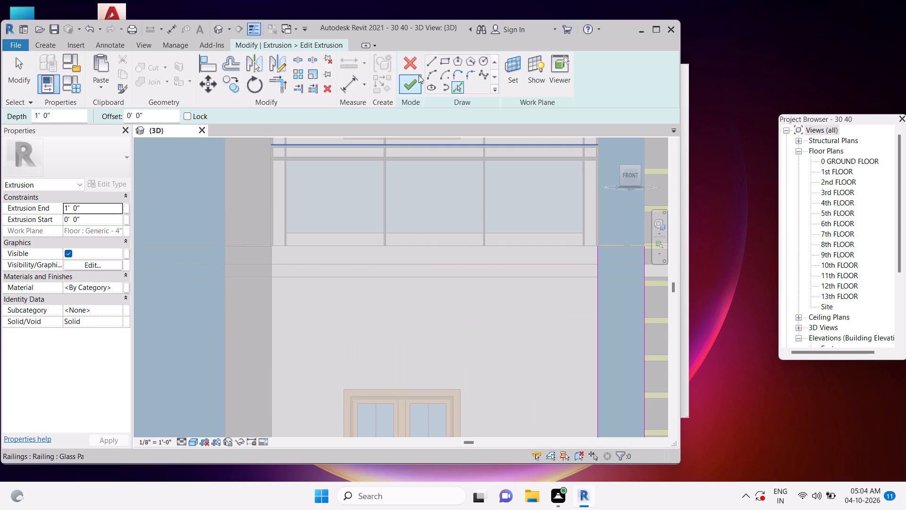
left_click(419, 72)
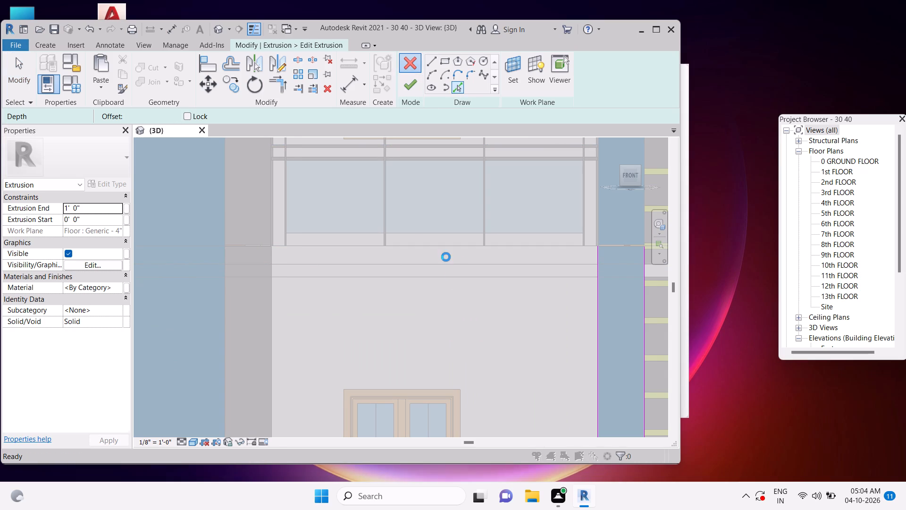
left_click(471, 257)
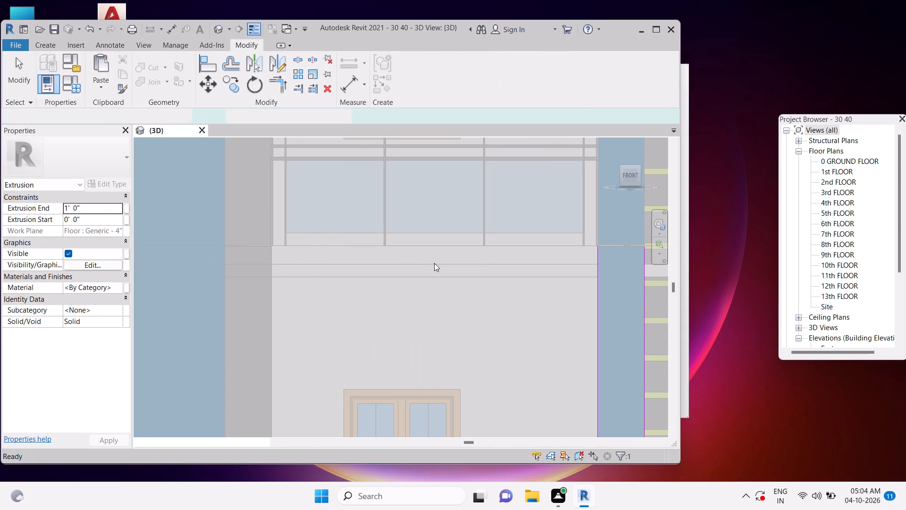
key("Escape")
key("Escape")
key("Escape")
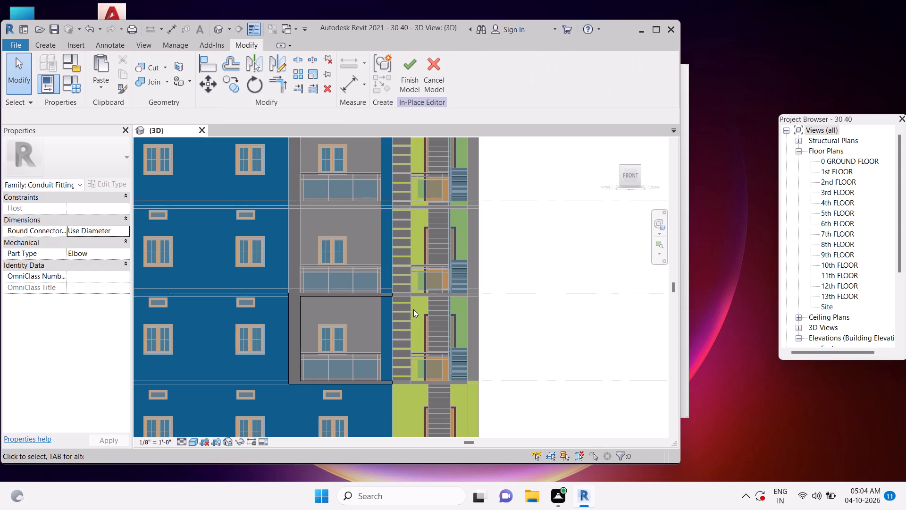
Examine the balcony frame extrusion's extent and its ends at the blue column at the 1st- and 2nd-floor slabs.
left_click(297, 299)
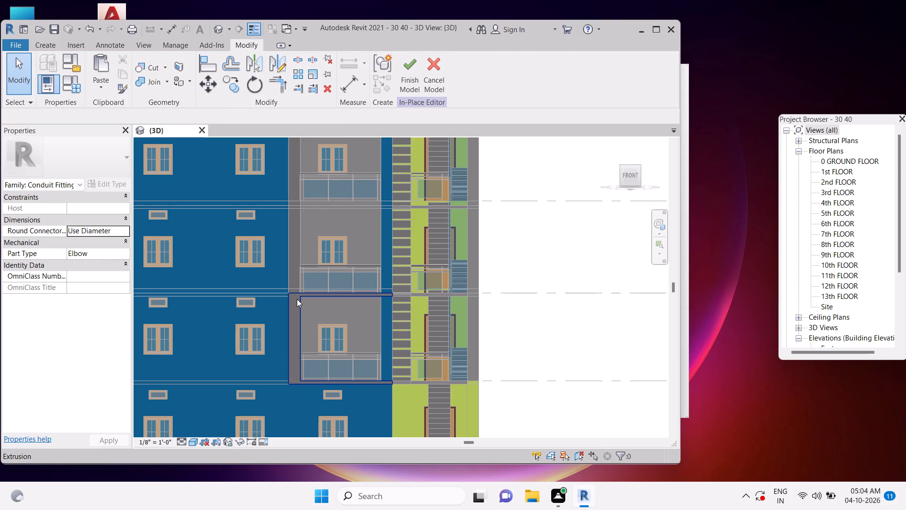
scroll(384, 381, "up", 5)
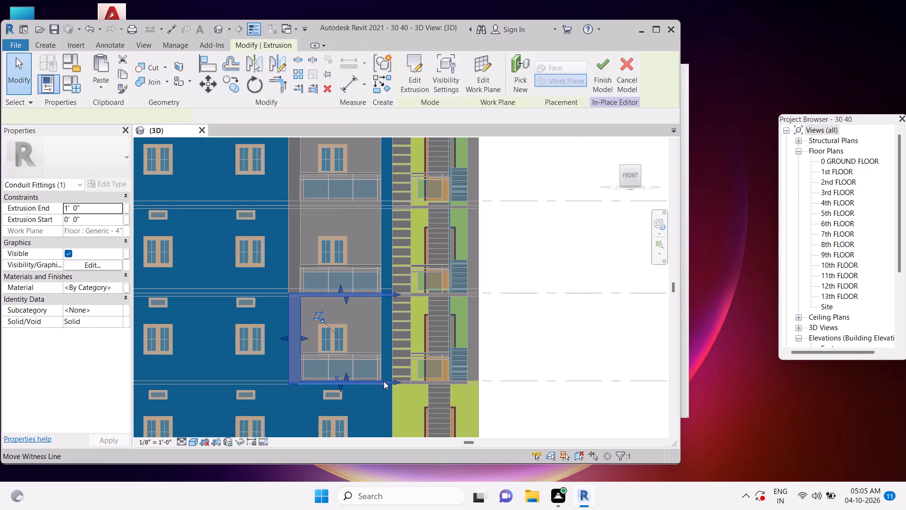
scroll(376, 381, "up", 5)
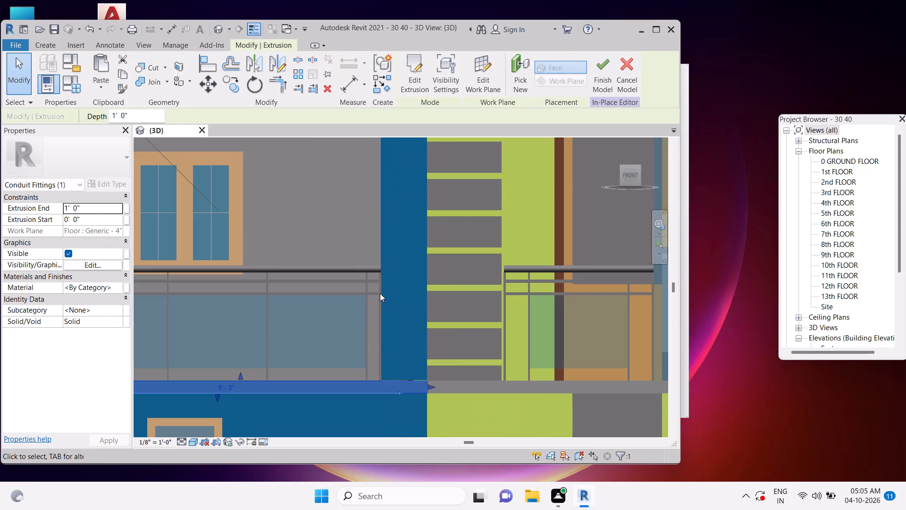
scroll(417, 291, "down", 6)
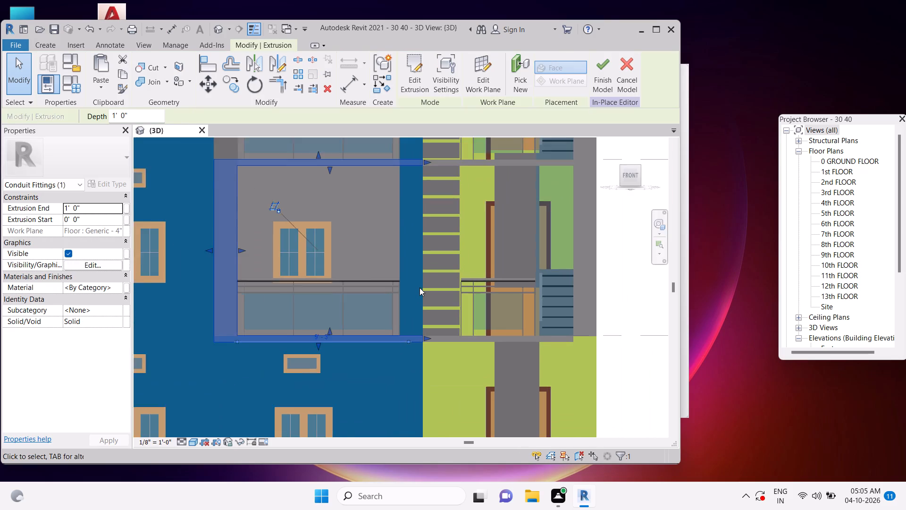
key("Escape")
middle_click_drag(416, 255, 423, 298)
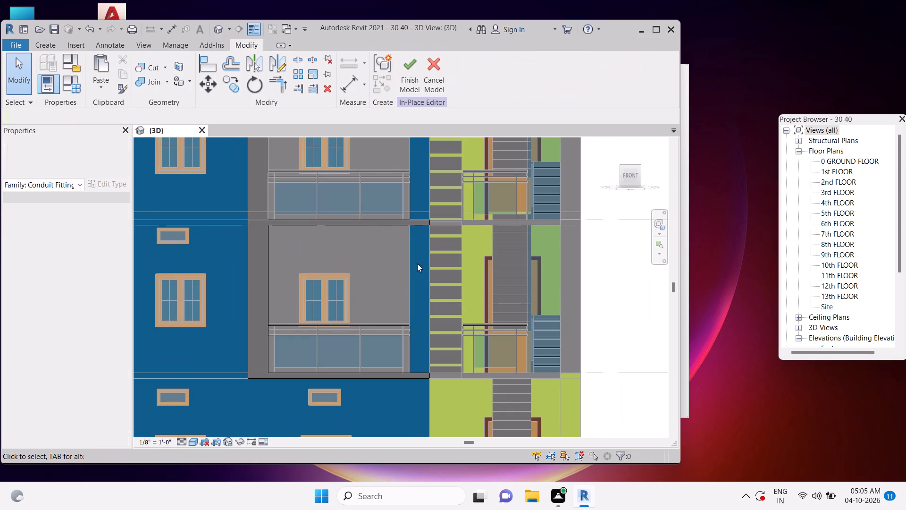
key("Escape")
left_click(353, 224)
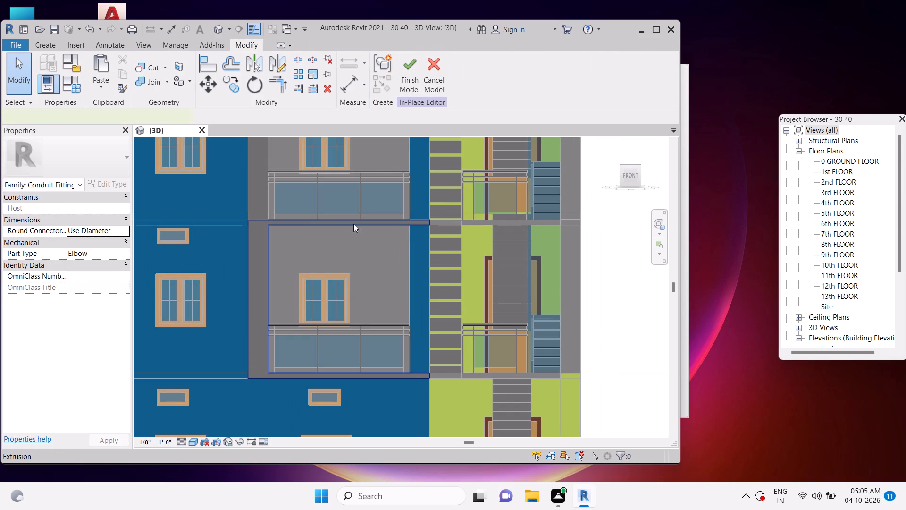
middle_click_drag(320, 258, 334, 323)
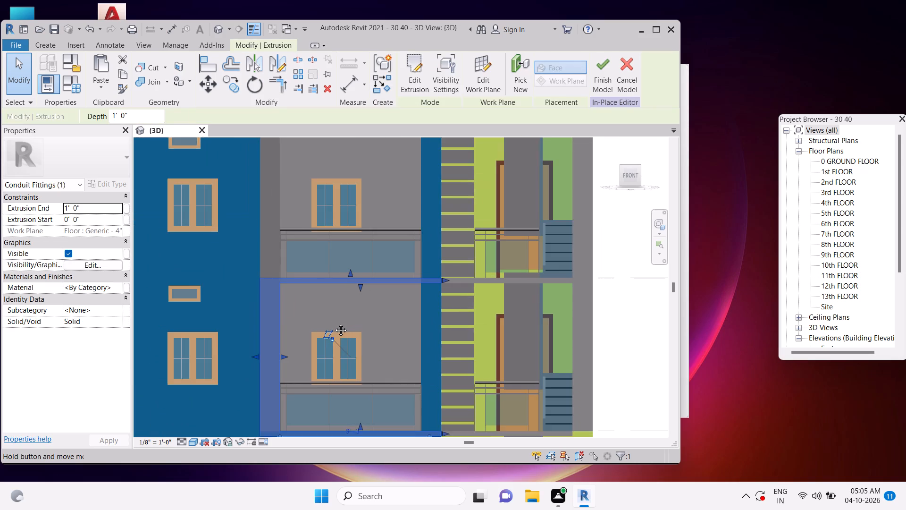
middle_click_drag(334, 323, 334, 338)
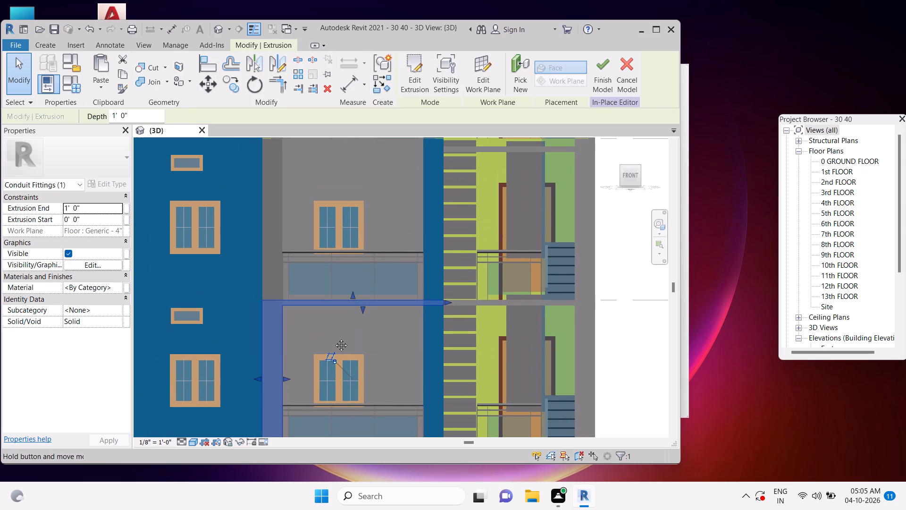
middle_click_drag(334, 338, 334, 339)
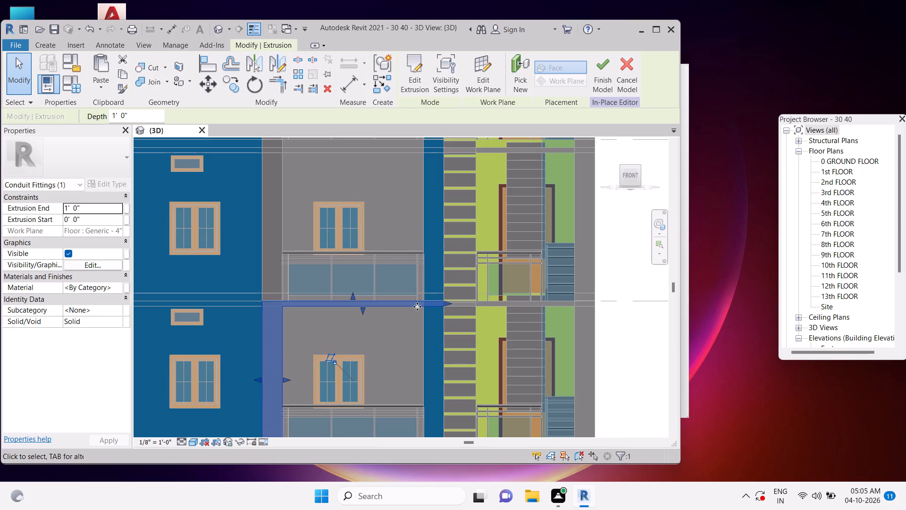
scroll(417, 306, "up", 6)
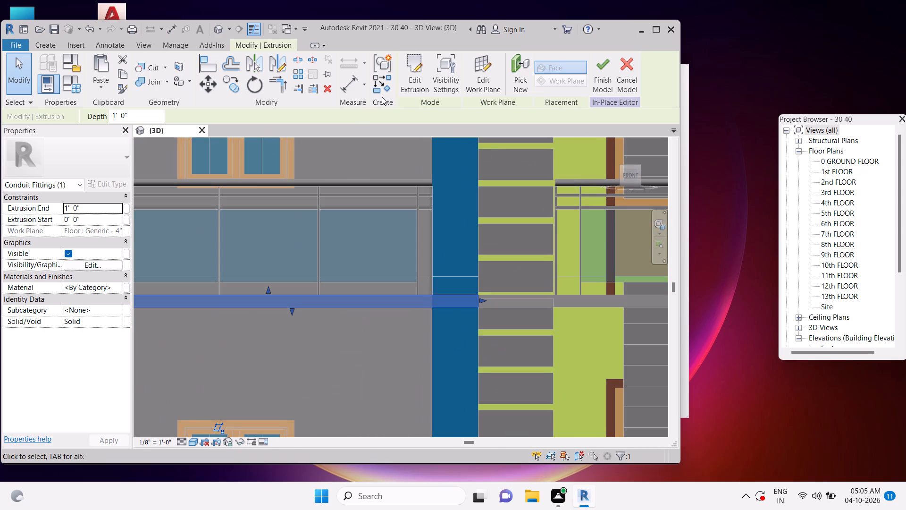
key("Escape")
key("Escape")
key("Escape")
Finish the in-place model containing the balcony frame extrusion.
left_click(414, 70)
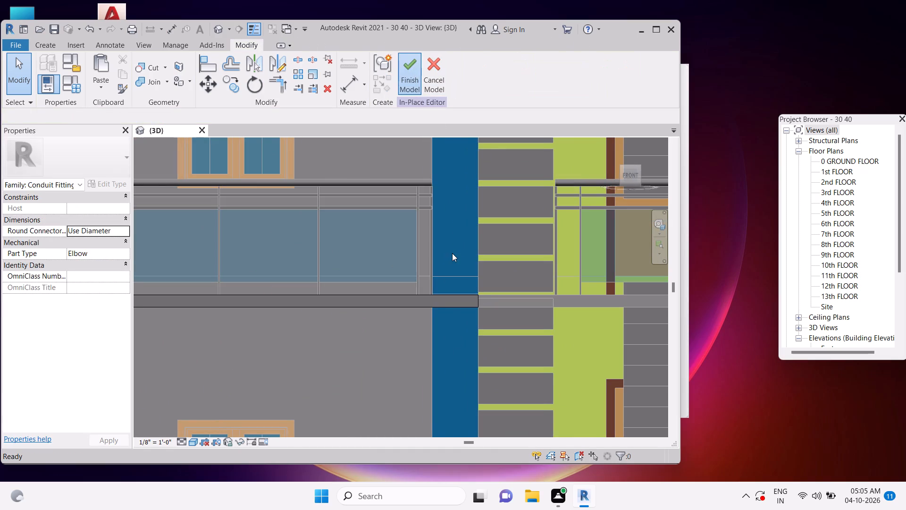
scroll(458, 255, "down", 10)
key("Escape")
key("Escape")
key("Escape")
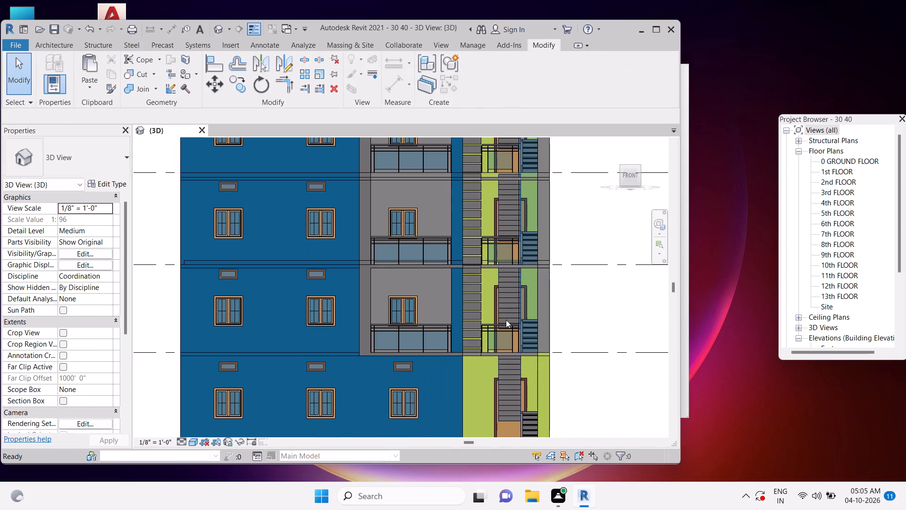
Save the project.
key("Escape")
key("ctrl+s")
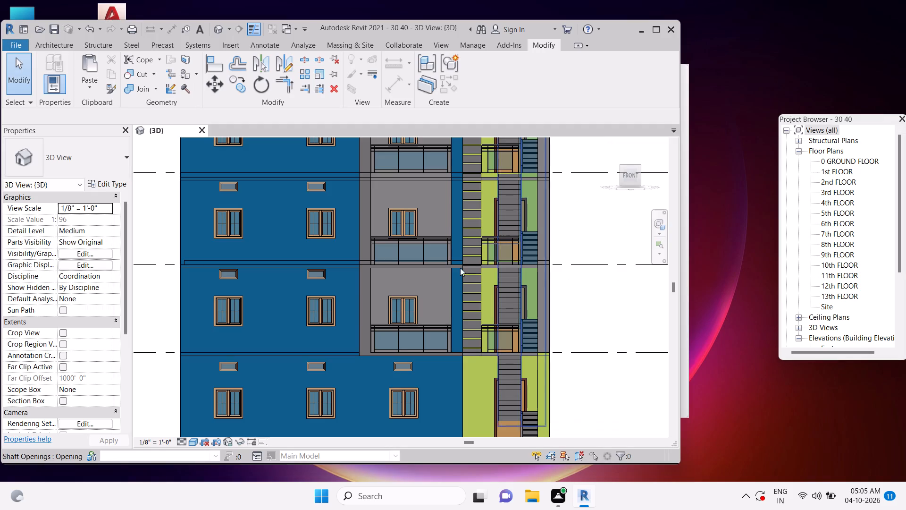
Open the in-place balcony frame model for editing and enter its extrusion's sketch.
scroll(369, 279, "up", 4)
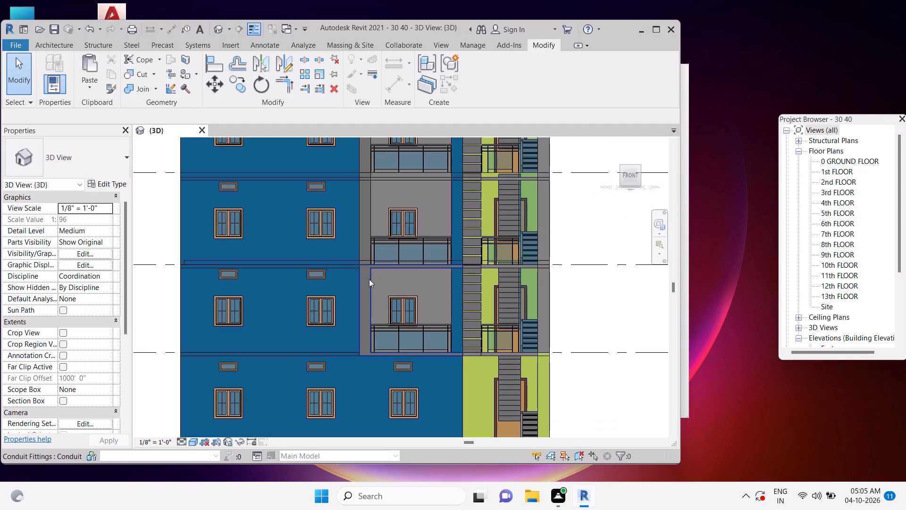
left_click(354, 281)
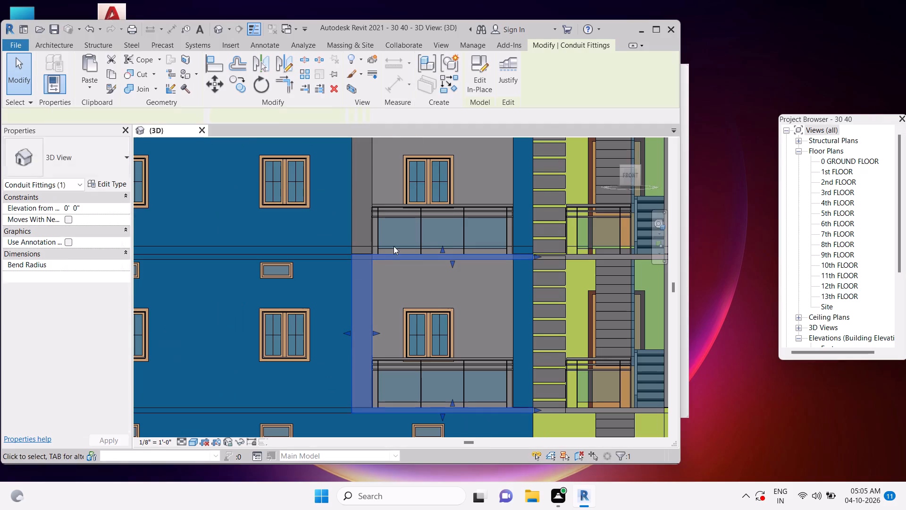
left_click(477, 66)
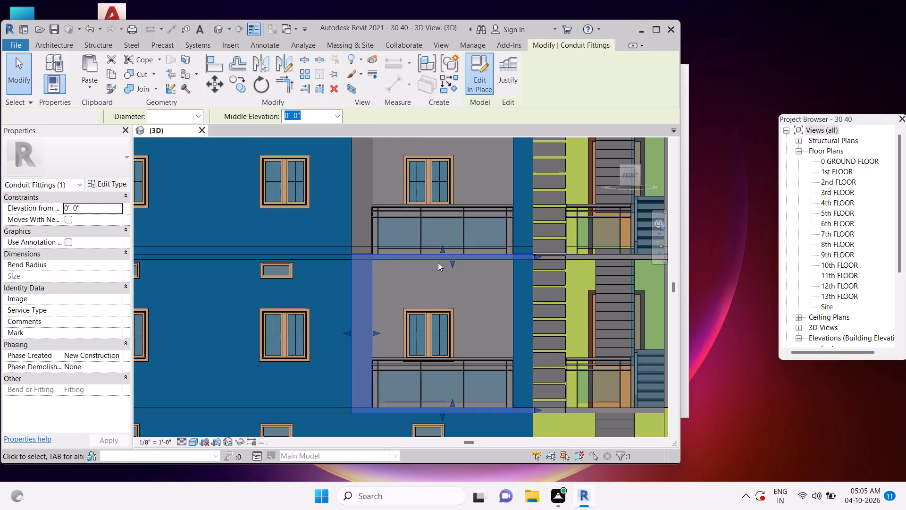
left_click(437, 259)
left_click(420, 84)
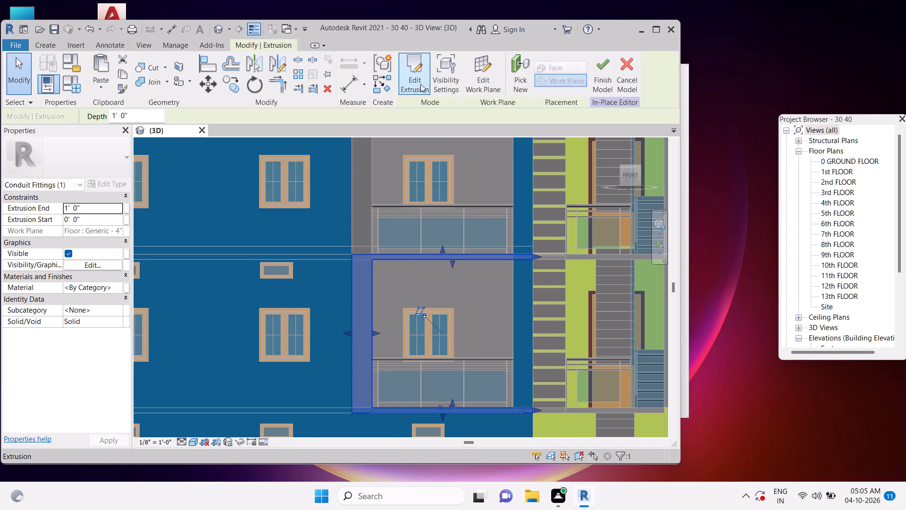
key("Escape")
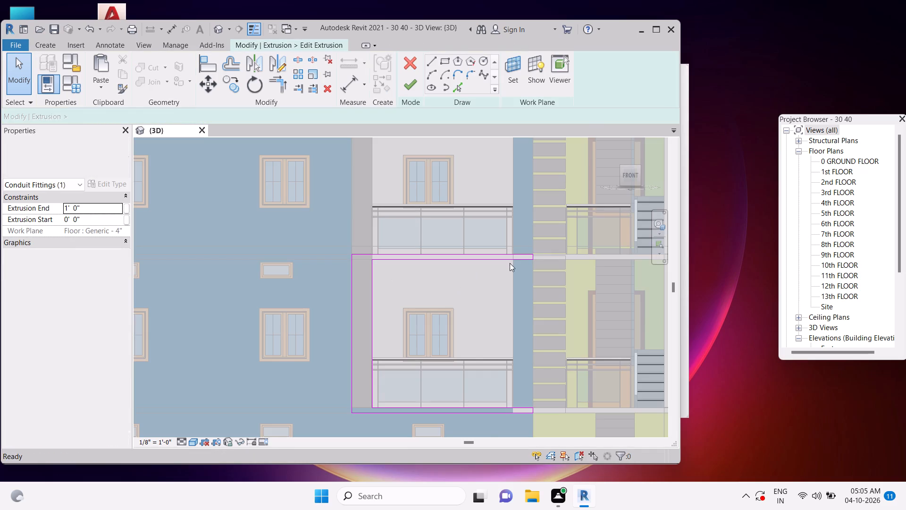
Pick the blue column's inner and outer vertical edges above the 2nd-floor slab as sketch lines.
scroll(533, 249, "up", 5)
scroll(528, 265, "down", 1)
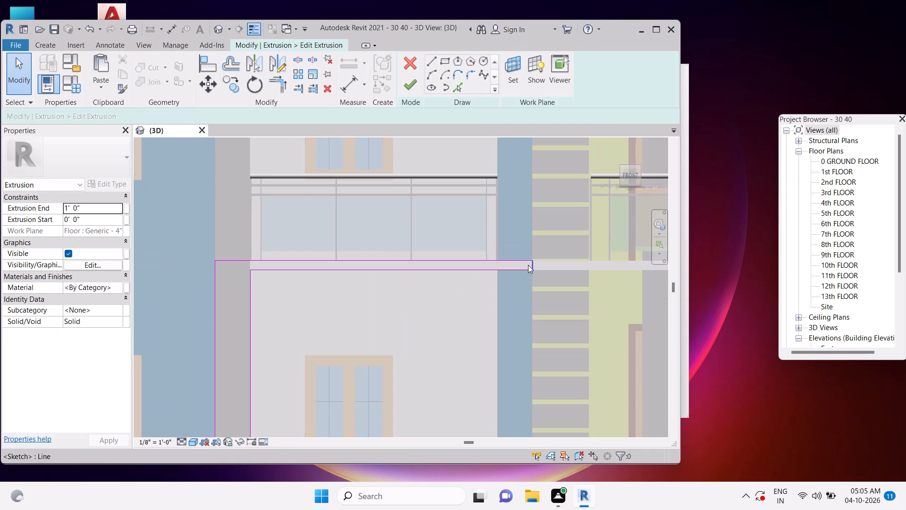
key("Escape")
key("Escape")
key("Escape")
left_click(462, 89)
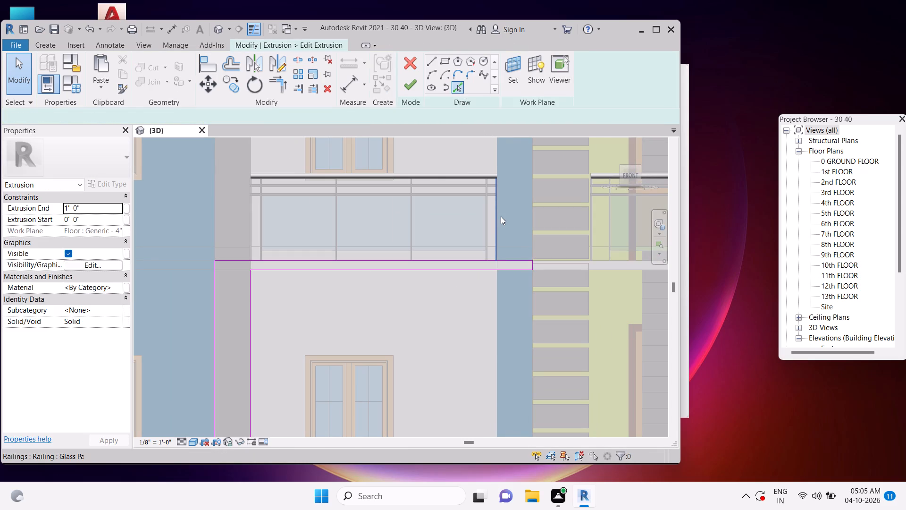
left_click(500, 162)
left_click(530, 186)
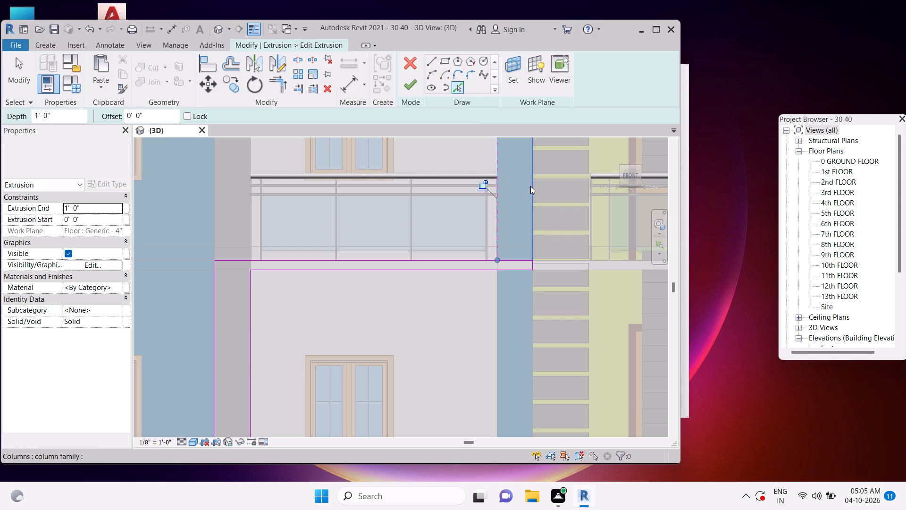
key("Escape")
scroll(520, 278, "up", 5)
key("Escape")
Delete the short end line closing the 2nd-floor band at the blue column's outer edge.
left_click(545, 254)
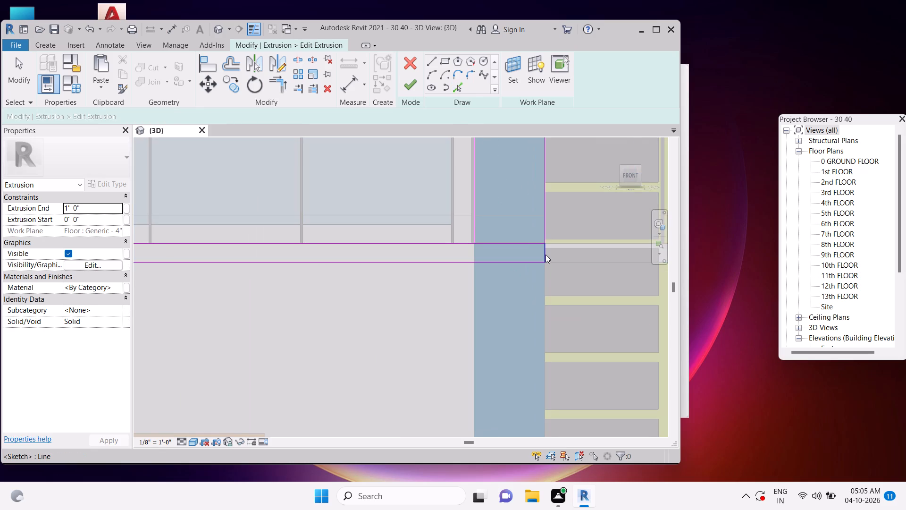
key("Delete")
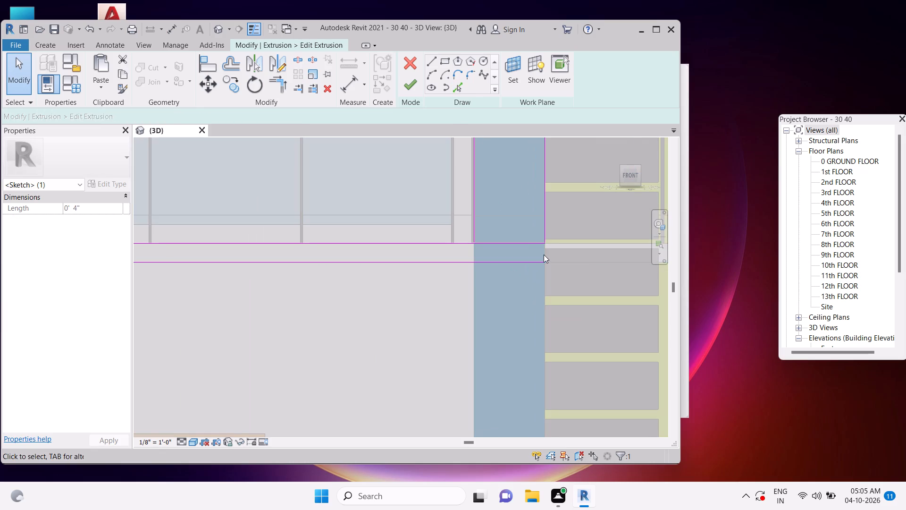
key("Escape")
key("Escape")
key("Escape")
Trim the 2nd-floor band's top line to the blue column's inner edge line and its bottom line to the outer edge line.
type("tr")
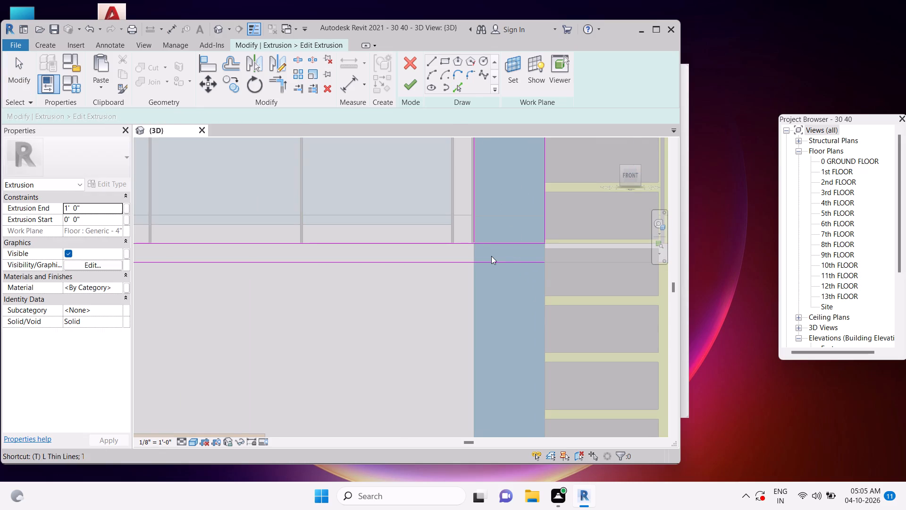
left_click(460, 243)
left_click(476, 215)
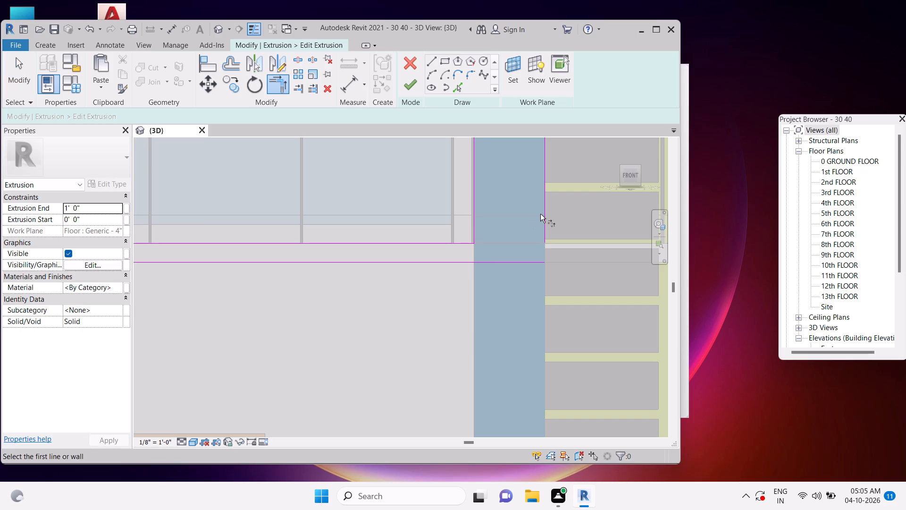
left_click(540, 212)
left_click(511, 264)
key("Escape")
Pick the top and bottom edges of the 3rd-floor slab as sketch lines across the balcony.
scroll(514, 278, "down", 10)
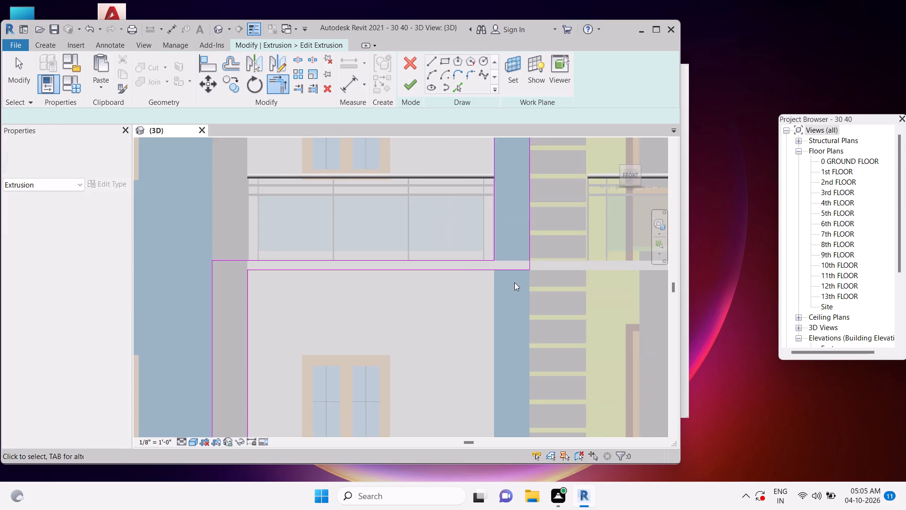
scroll(522, 235, "up", 1)
middle_click_drag(522, 236, 516, 340)
scroll(475, 228, "up", 2)
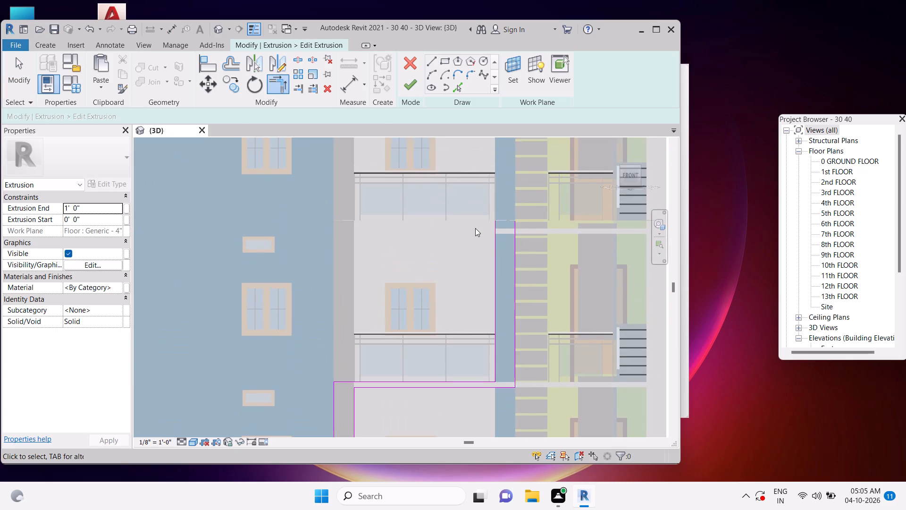
scroll(475, 228, "up", 2)
scroll(488, 286, "down", 1)
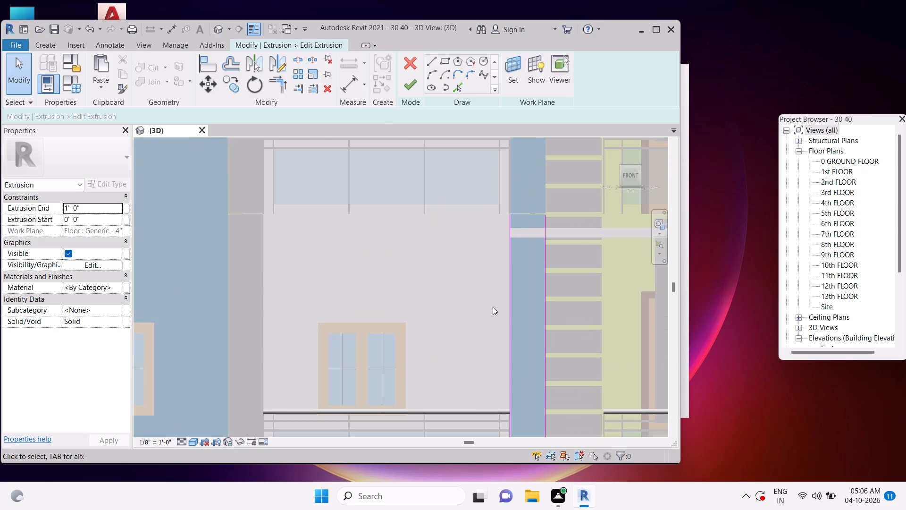
scroll(493, 306, "down", 3)
middle_click_drag(493, 306, 500, 229)
scroll(503, 239, "up", 1)
middle_click_drag(503, 240, 503, 240)
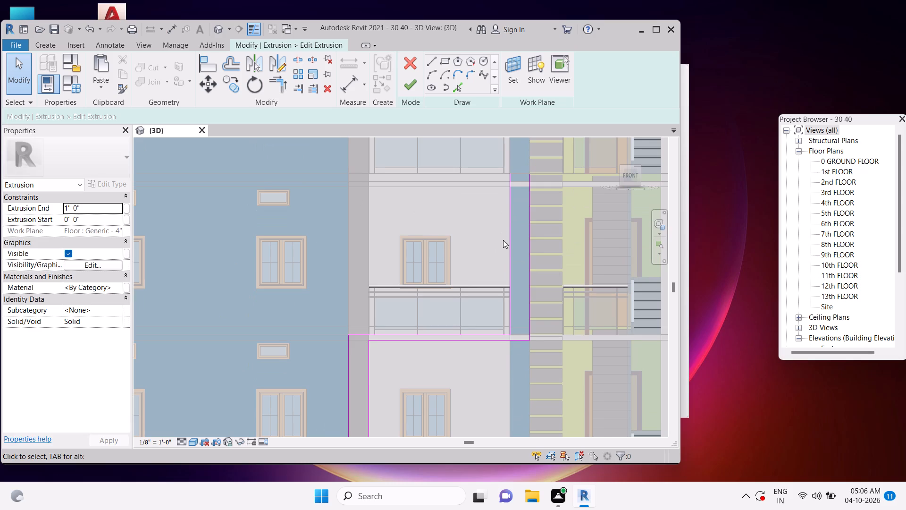
middle_click_drag(503, 240, 500, 338)
scroll(494, 272, "up", 5)
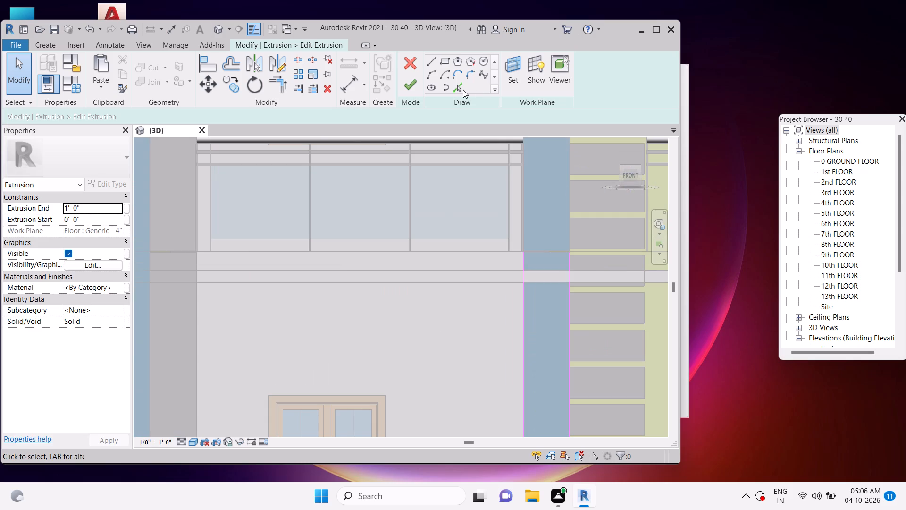
left_click(461, 88)
left_click(477, 272)
left_click(477, 285)
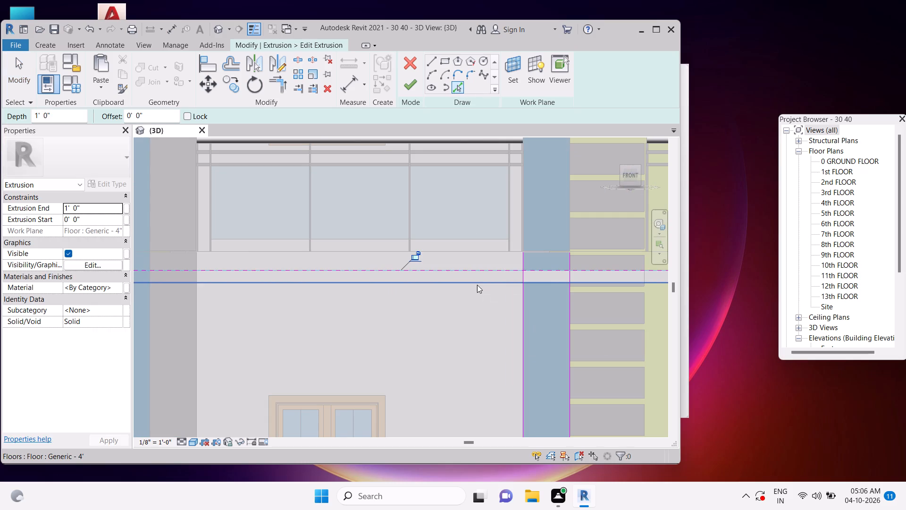
key("Escape")
key("Escape")
key("Escape")
key("Escape")
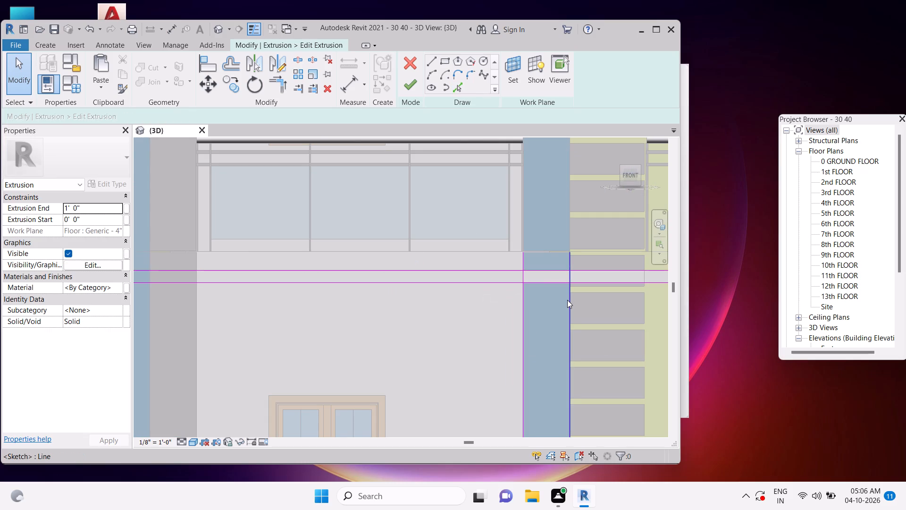
Trim the blue column's inner edge line to the 3rd-floor slab's bottom line and its outer edge line to the top line.
type("tr")
left_click(523, 299)
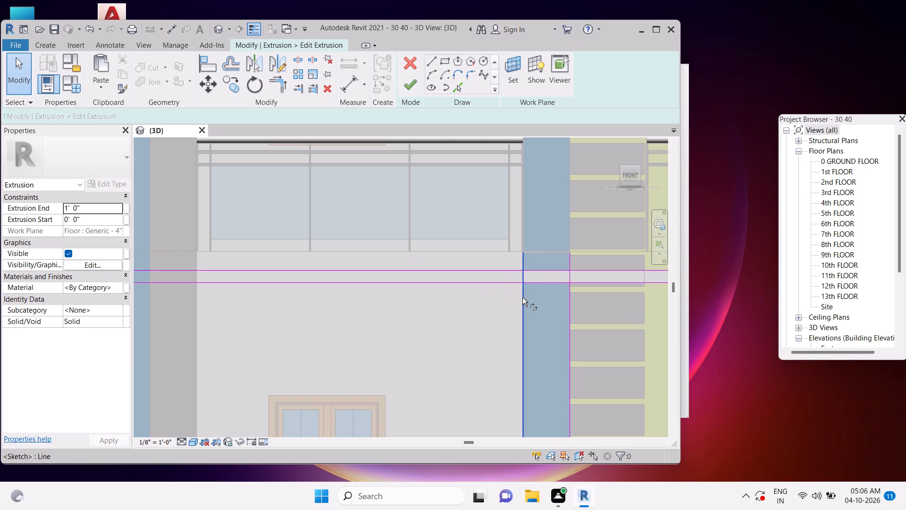
left_click(503, 280)
left_click(541, 271)
left_click(568, 293)
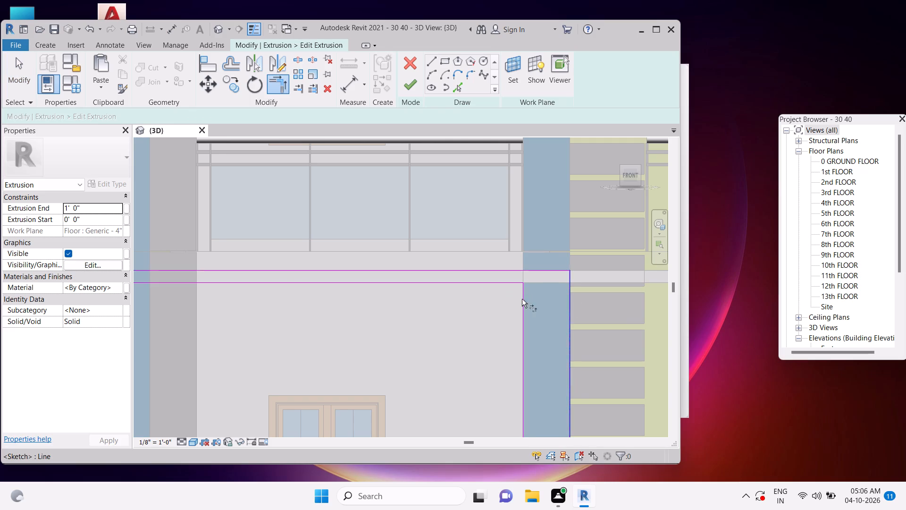
key("Escape")
scroll(414, 289, "down", 3)
key("Escape")
key("Escape")
key("Escape")
Pick both vertical edges of the grey column above the 3rd-floor slab as sketch lines.
left_click(458, 89)
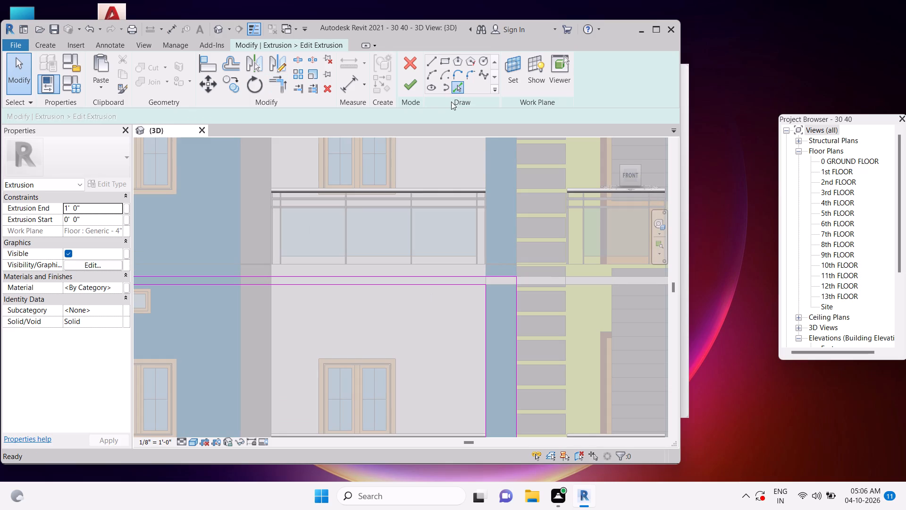
scroll(361, 249, "down", 3)
scroll(396, 337, "down", 1)
middle_click_drag(394, 325, 393, 278)
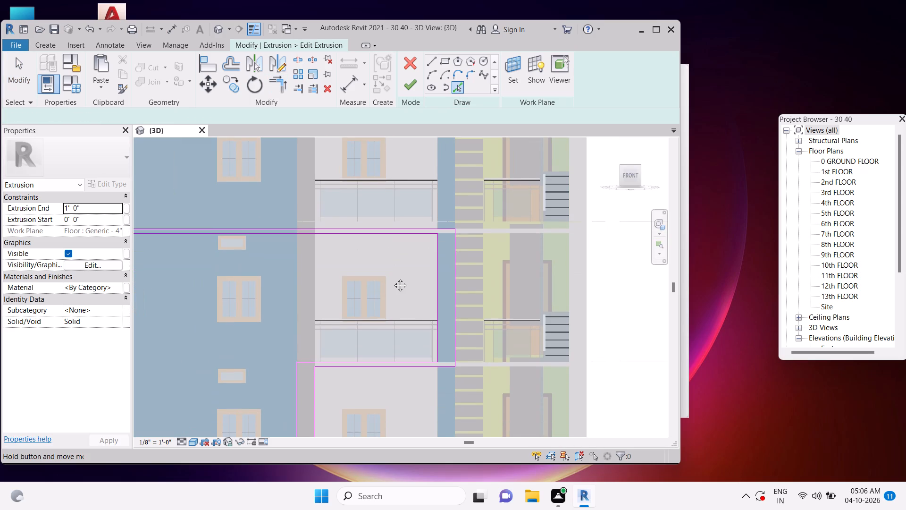
middle_click_drag(393, 278, 393, 281)
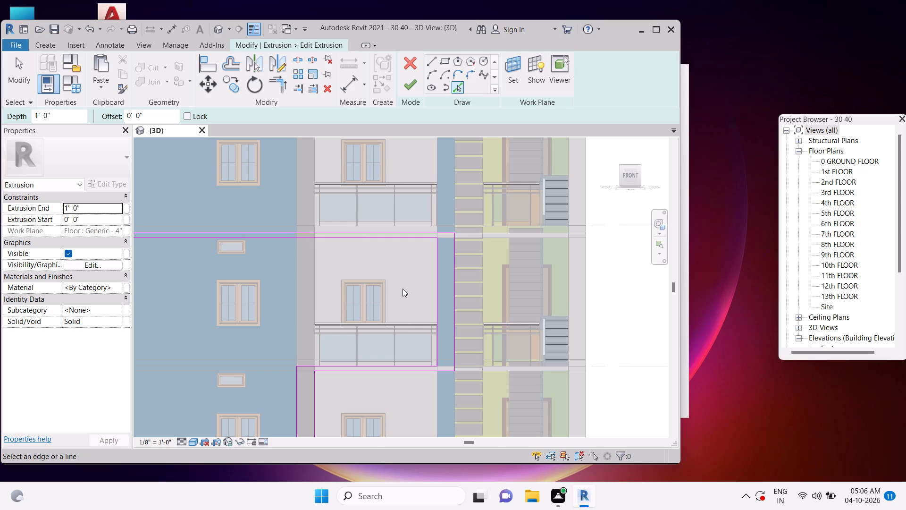
left_click(299, 195)
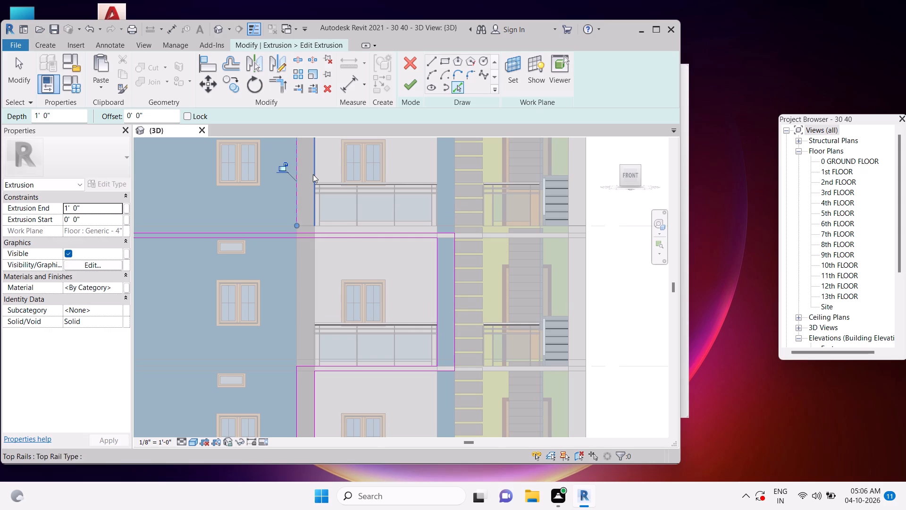
left_click(313, 173)
key("Escape")
key("Escape")
key("Escape")
scroll(319, 239, "up", 4)
key("Escape")
key("Escape")
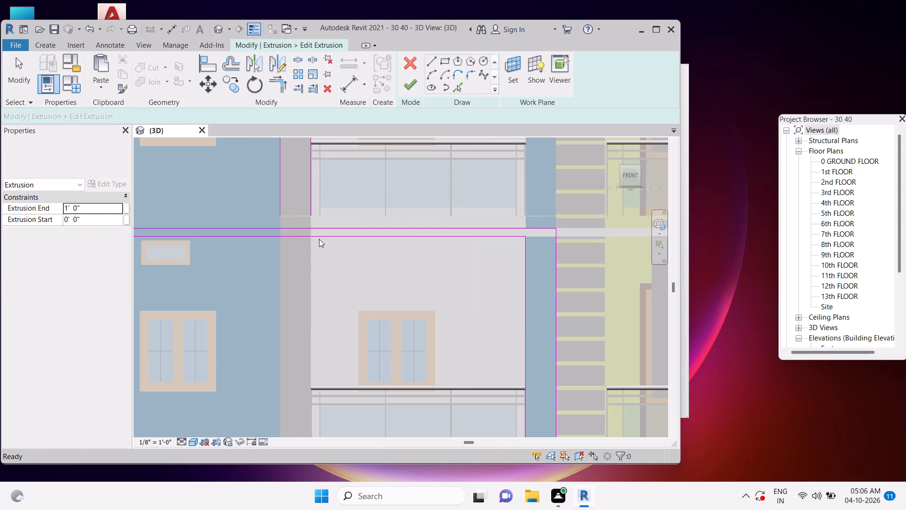
Trim the 3rd-floor slab's bottom line to the grey column's outer edge line and its top line to the inner edge line.
type("tr")
left_click(309, 234)
left_click(284, 195)
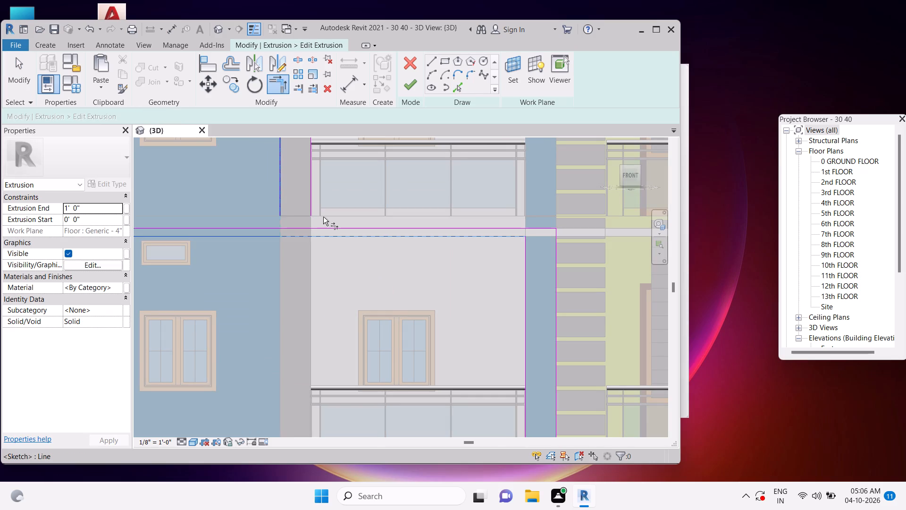
left_click(328, 225)
left_click(310, 204)
key("Escape")
key("Escape")
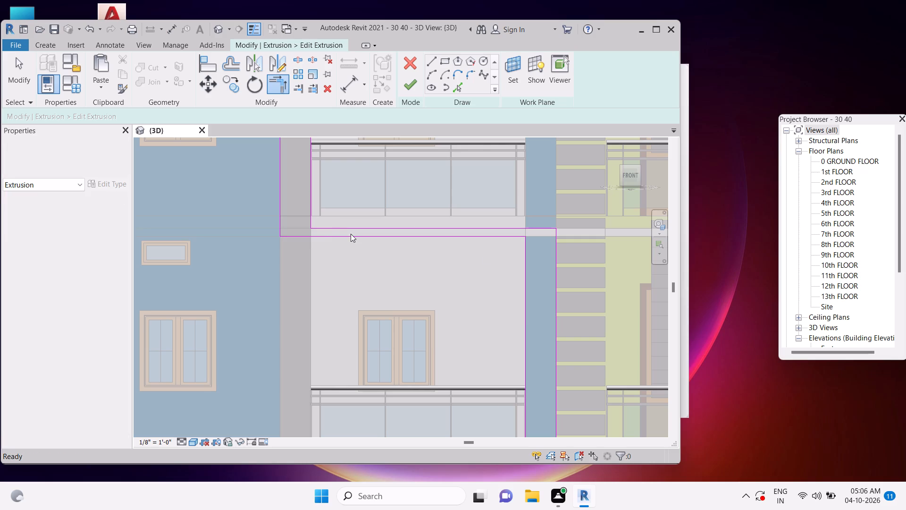
key("Escape")
Pick the bottom and top edges of the 4th-floor slab as sketch lines across the balcony.
middle_click_drag(507, 287, 444, 187)
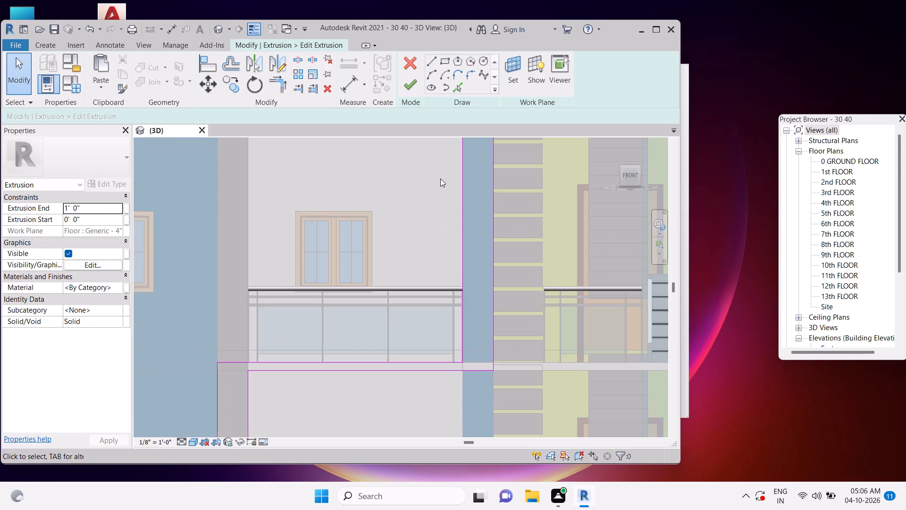
key("Escape")
key("Escape")
scroll(477, 332, "down", 2)
key("Escape")
key("Escape")
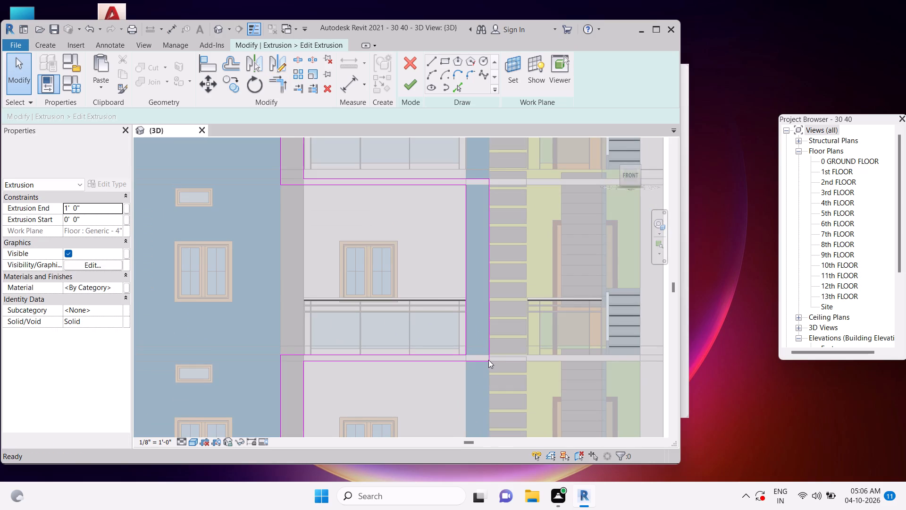
key("Escape")
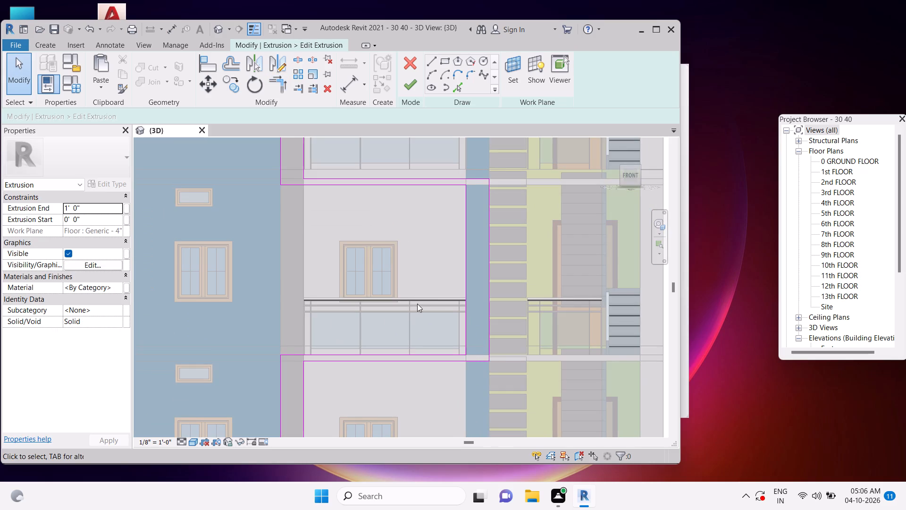
middle_click_drag(418, 225, 426, 273)
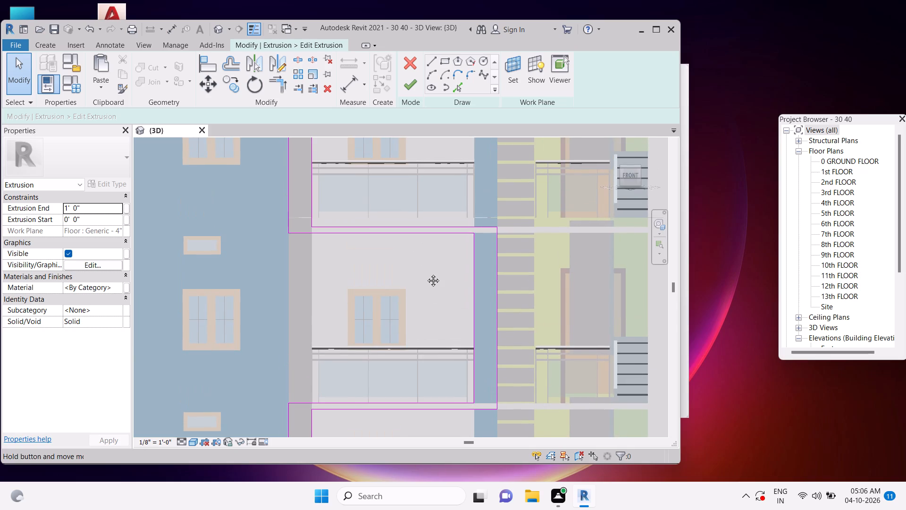
middle_click_drag(426, 273, 424, 329)
middle_click_drag(348, 261, 360, 368)
middle_click_drag(353, 265, 353, 291)
scroll(327, 238, "up", 2)
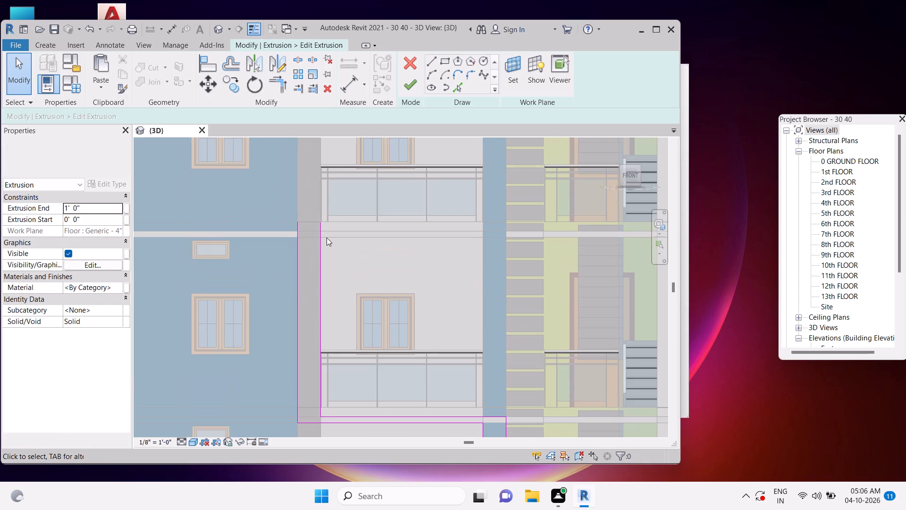
scroll(327, 238, "up", 2)
key("Escape")
left_click(452, 90)
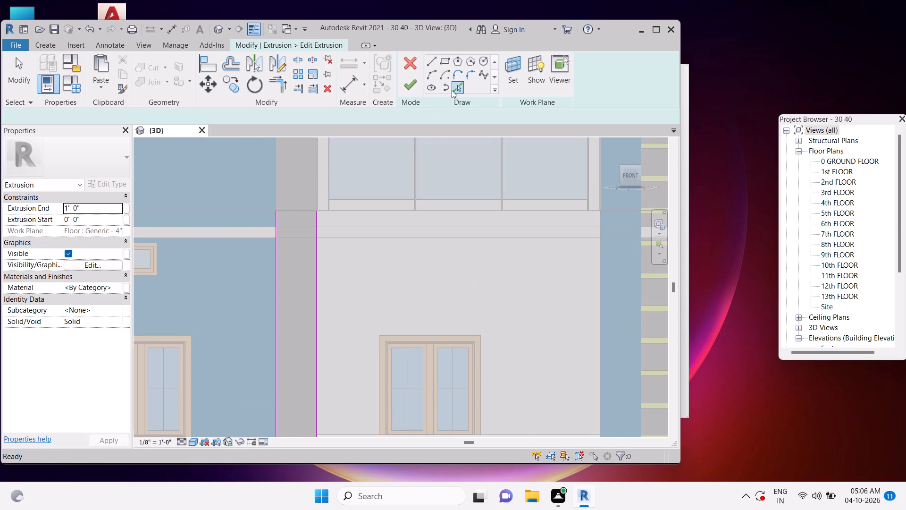
left_click(398, 238)
left_click(399, 225)
Pick both vertical edges of the blue column above the 4th-floor slab as sketch lines.
middle_click_drag(561, 233, 462, 289)
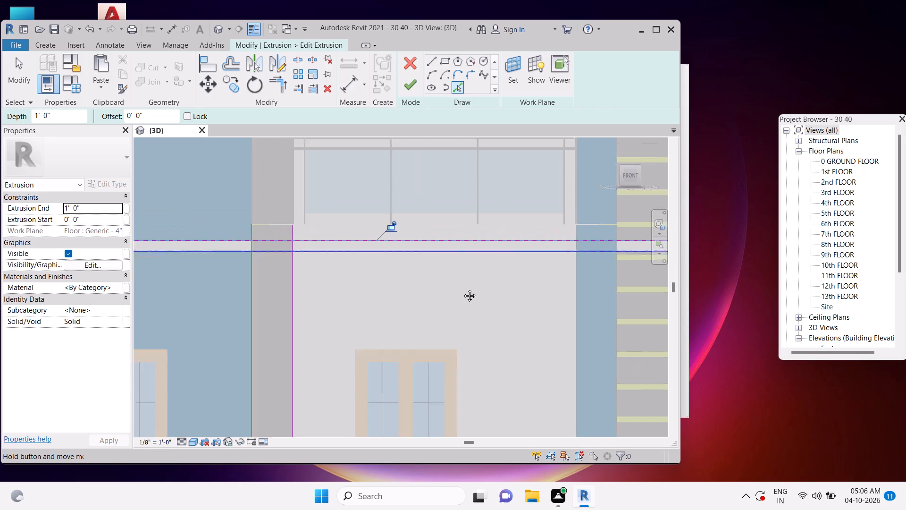
middle_click_drag(462, 289, 432, 311)
left_click(469, 164)
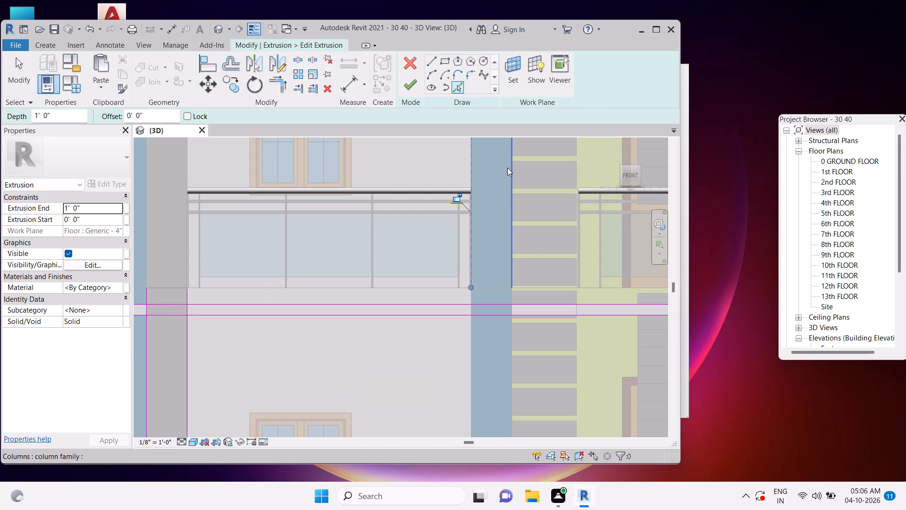
left_click(507, 168)
key("Escape")
key("Escape")
key("Escape")
key("Escape")
Trim the blue column's inner edge line to the 4th-floor slab's top line and its outer edge line to the bottom line.
type("tr")
left_click(471, 276)
left_click(450, 305)
left_click(482, 317)
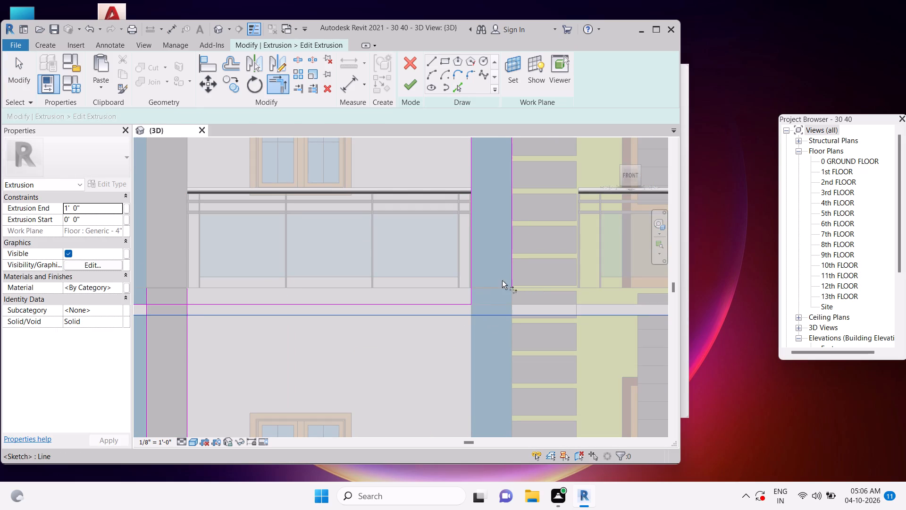
left_click(508, 257)
Trim the grey column's outer edge line to the 4th-floor slab's top line and its inner edge line to the bottom line.
scroll(508, 258, "down", 4)
scroll(308, 301, "up", 5)
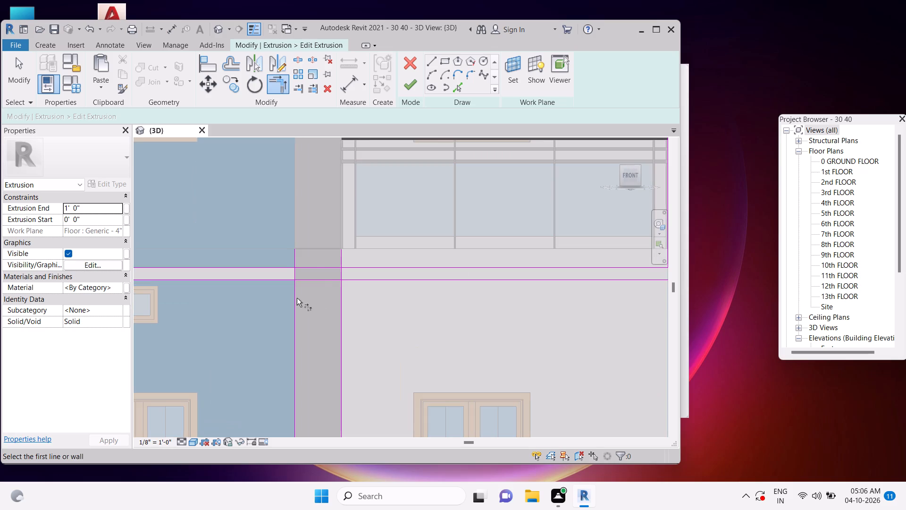
left_click(296, 297)
left_click(314, 266)
left_click(360, 281)
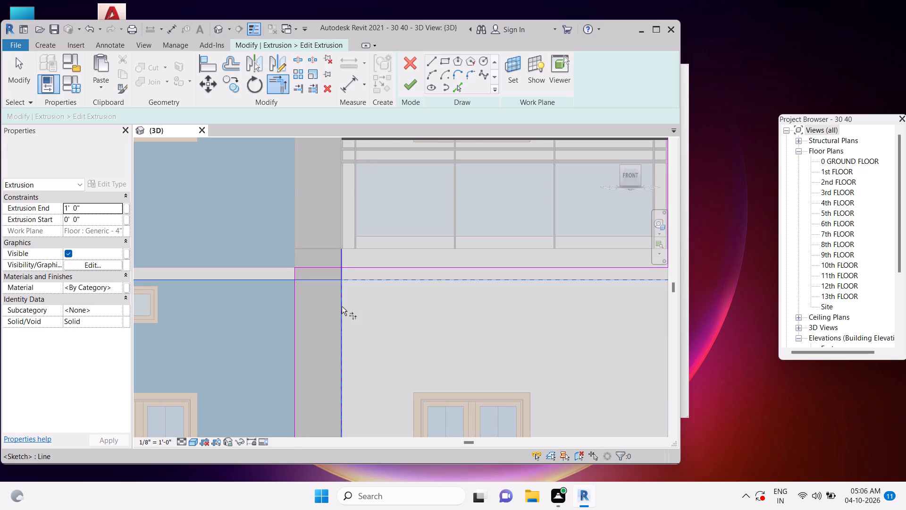
left_click(342, 306)
key("Escape")
scroll(367, 293, "down", 6)
key("Escape")
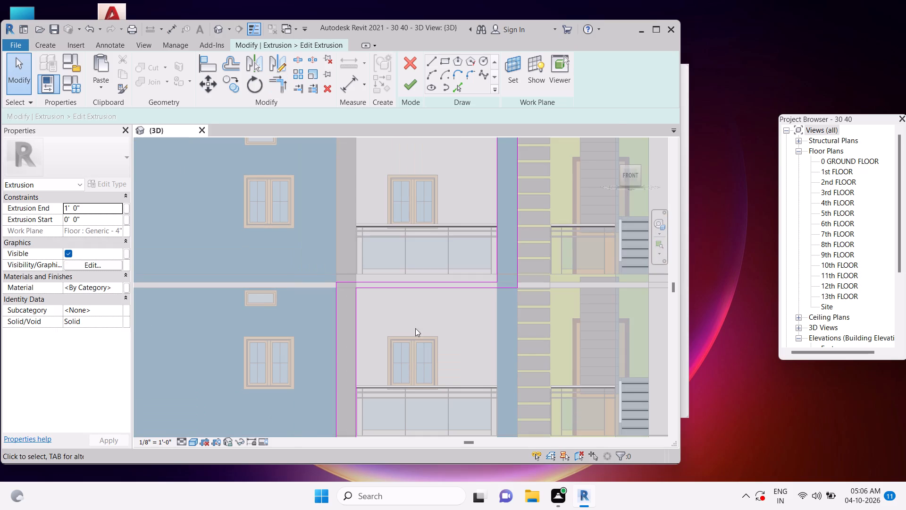
Pick the top and bottom edges of the 5th-floor slab as sketch lines across the balcony.
scroll(415, 323, "down", 1)
middle_click_drag(475, 236, 465, 351)
scroll(480, 262, "up", 7)
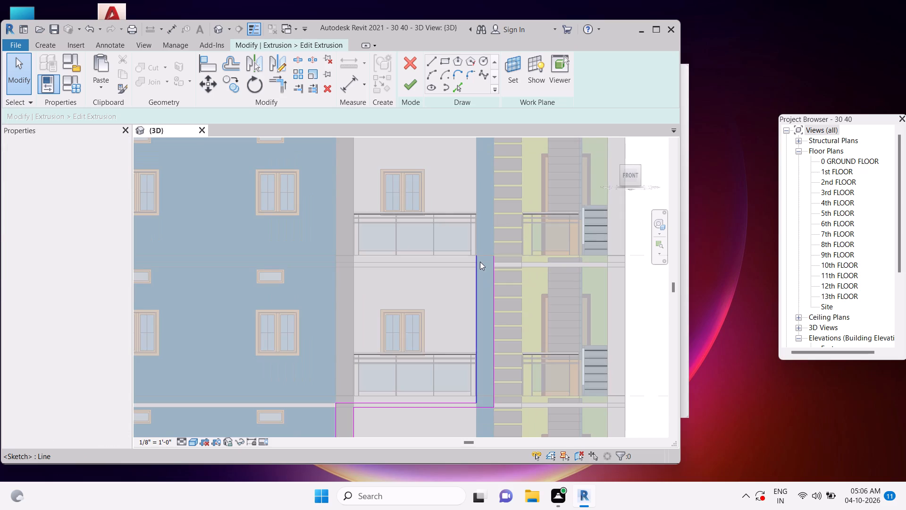
key("Escape")
key("Escape")
left_click(461, 90)
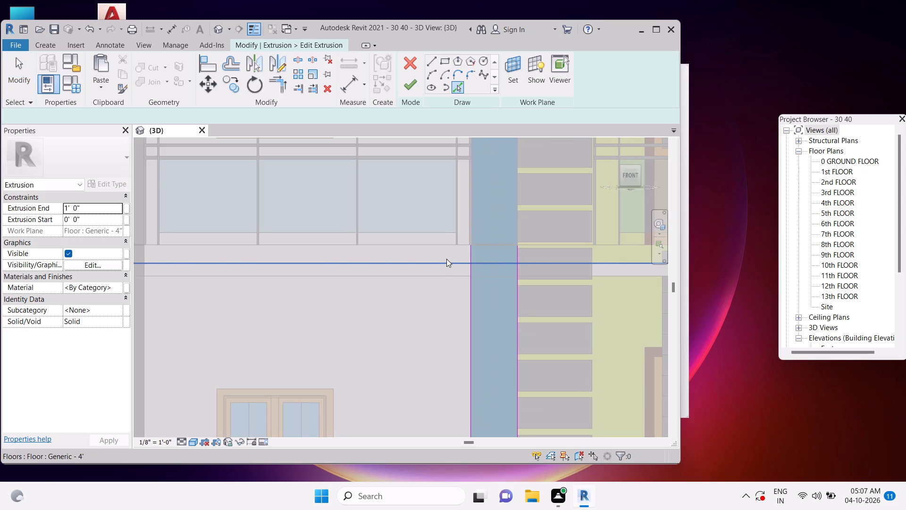
left_click(446, 259)
left_click(439, 274)
key("Escape")
key("Escape")
key("Escape")
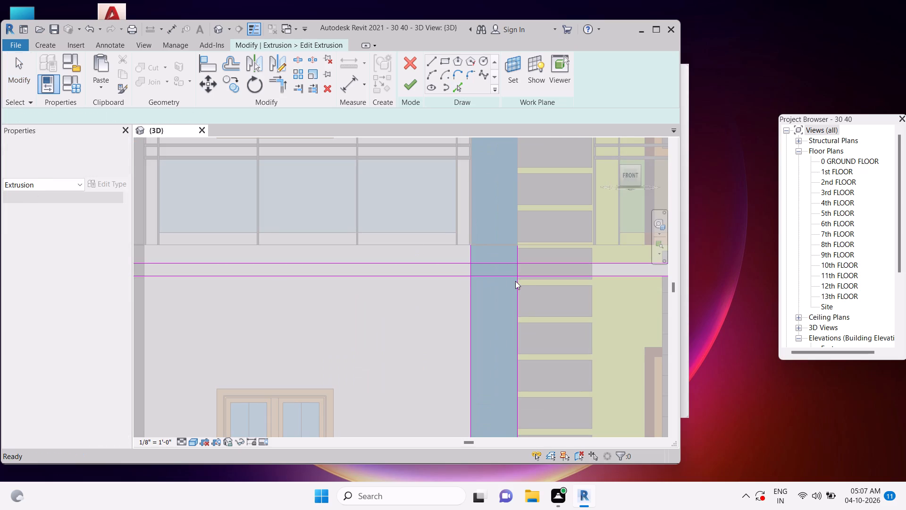
Trim the 5th-floor slab's bottom line to the blue column's inner edge line and its top line to the outer edge line.
type("tr")
left_click(449, 277)
left_click(468, 297)
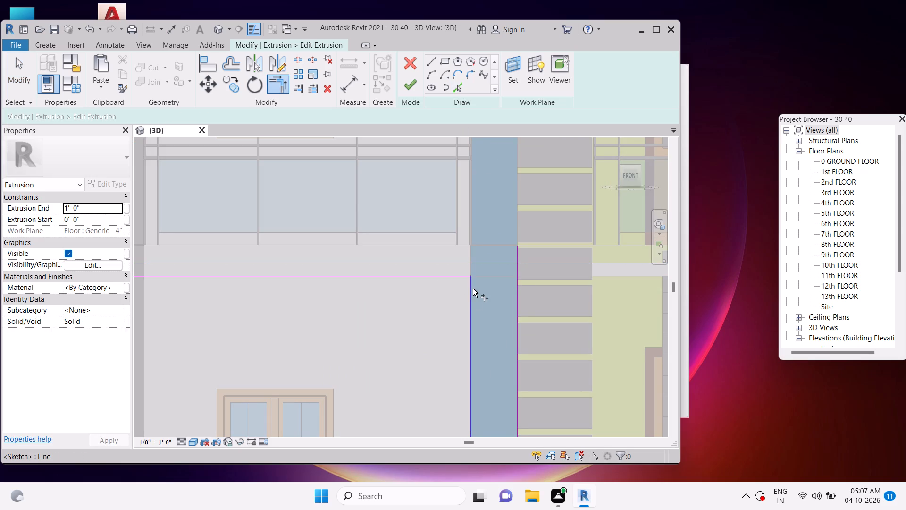
left_click(482, 268)
left_click(519, 279)
key("Escape")
Pick both vertical edges of the grey column above the 5th-floor slab as sketch lines.
scroll(519, 279, "down", 5)
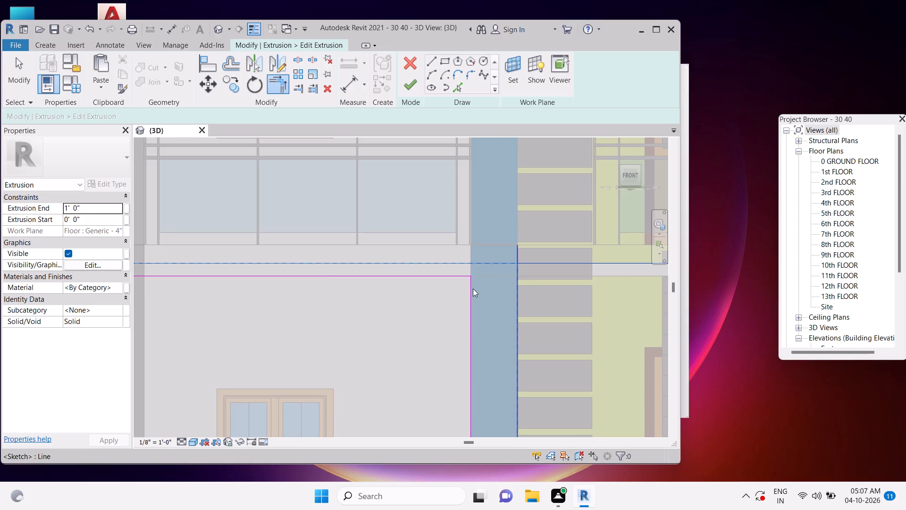
middle_click_drag(335, 309, 367, 310)
key("Escape")
scroll(360, 277, "up", 5)
key("Escape")
key("Escape")
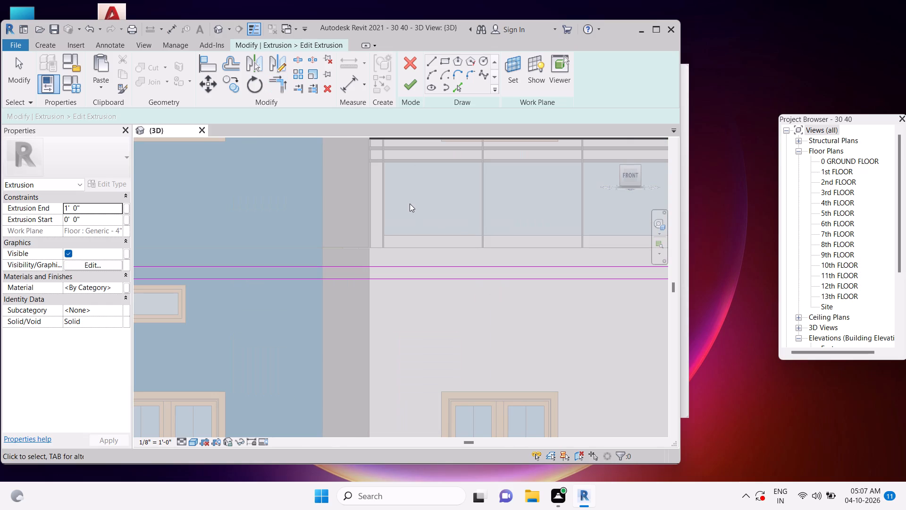
left_click(455, 90)
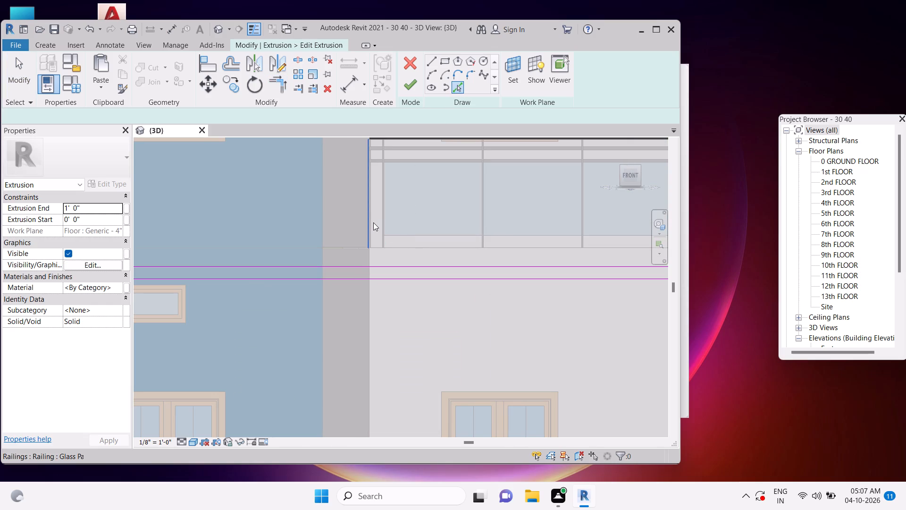
left_click(324, 231)
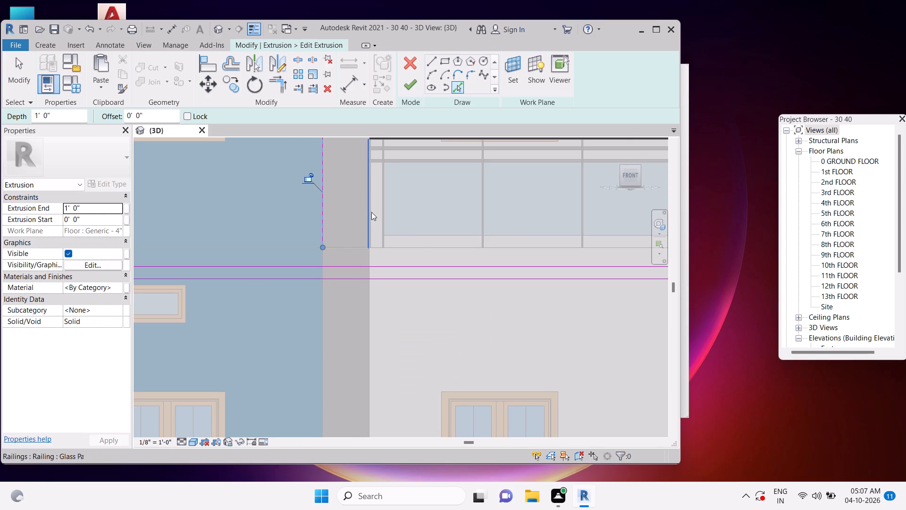
left_click(371, 212)
key("Escape")
key("Escape")
key("Escape")
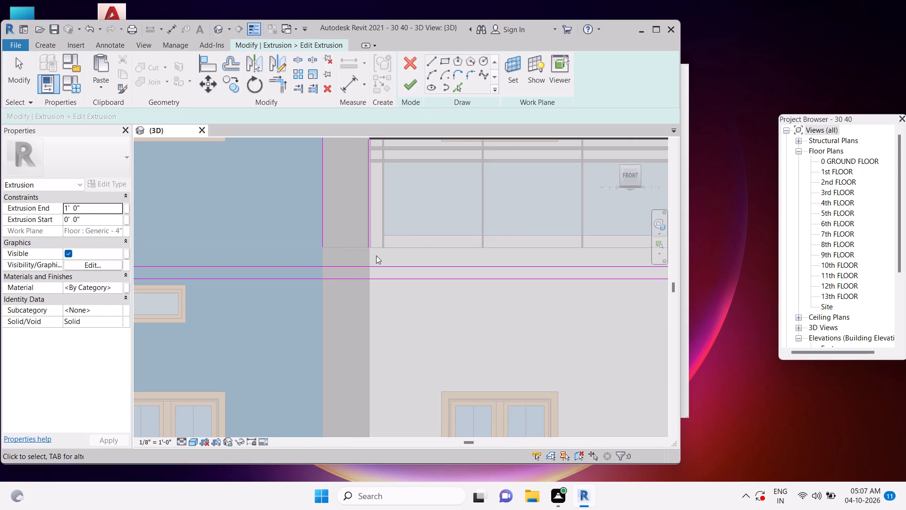
Trim the grey column's outer edge line to the 5th-floor slab's bottom line and its inner edge line to the top line.
key("t")
key("r")
left_click(325, 237)
left_click(344, 277)
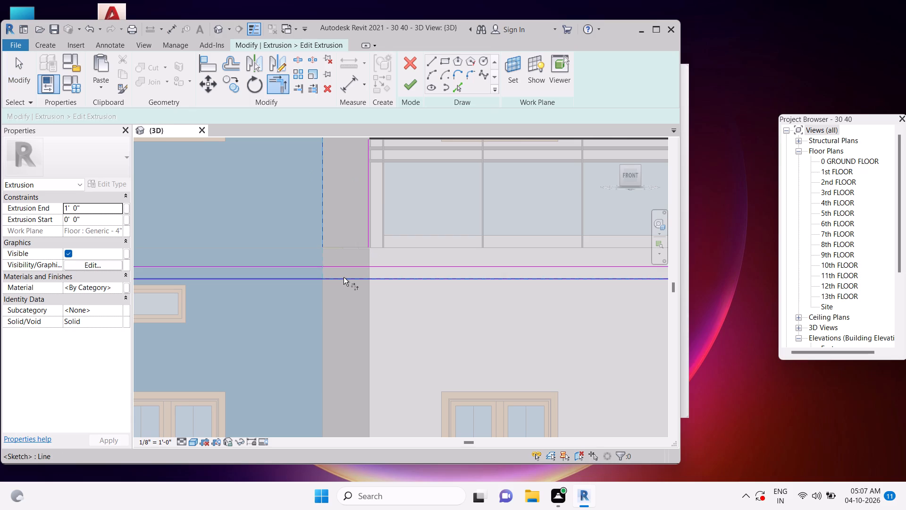
left_click(369, 244)
left_click(379, 264)
key("Escape")
Pick the bottom and top edges of the 6th-floor slab as sketch lines across the balcony.
scroll(383, 269, "down", 4)
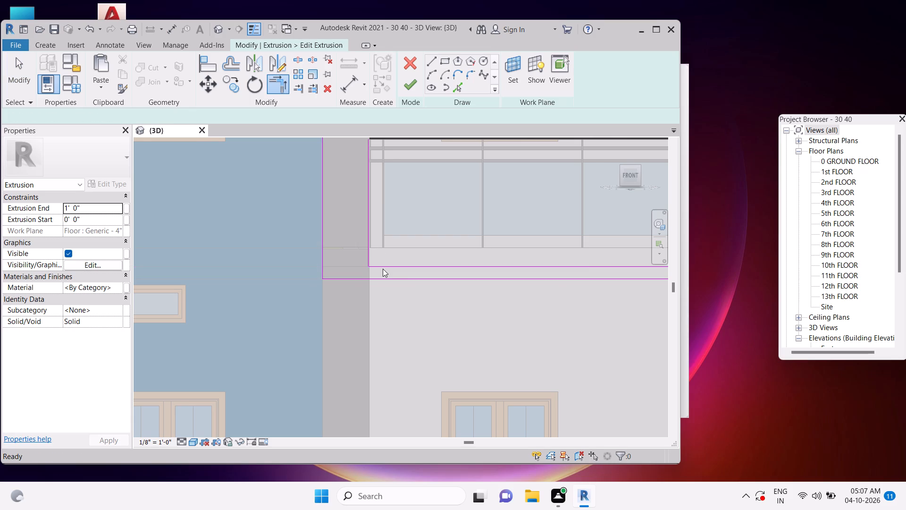
middle_click_drag(405, 223, 385, 359)
key("Escape")
key("Escape")
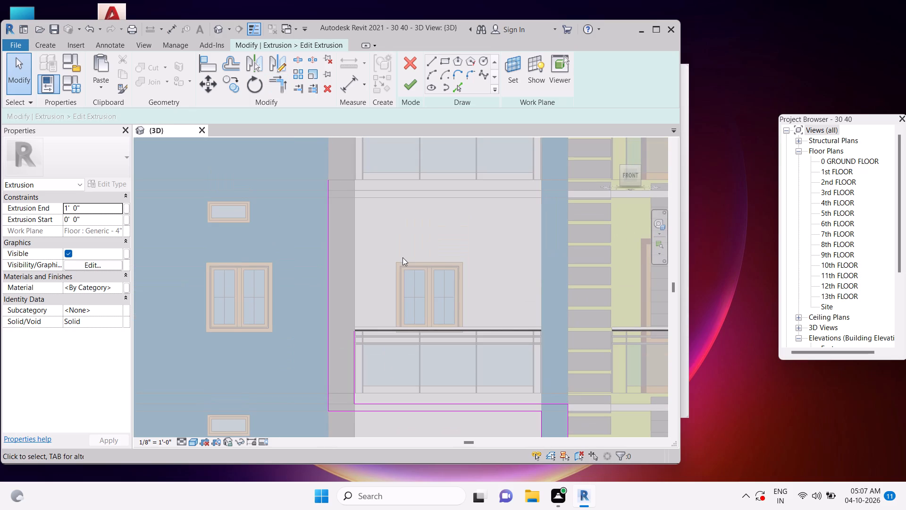
left_click(456, 88)
left_click(399, 200)
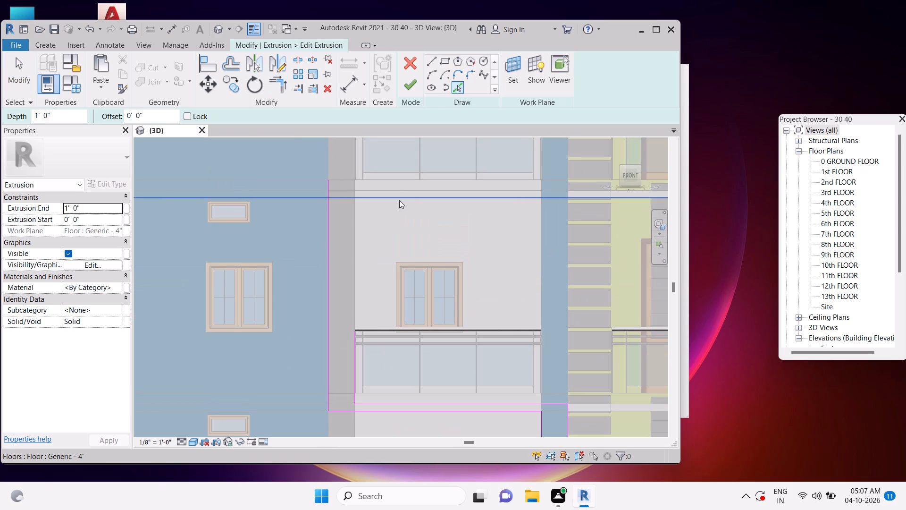
left_click(400, 191)
key("Escape")
key("Escape")
key("Escape")
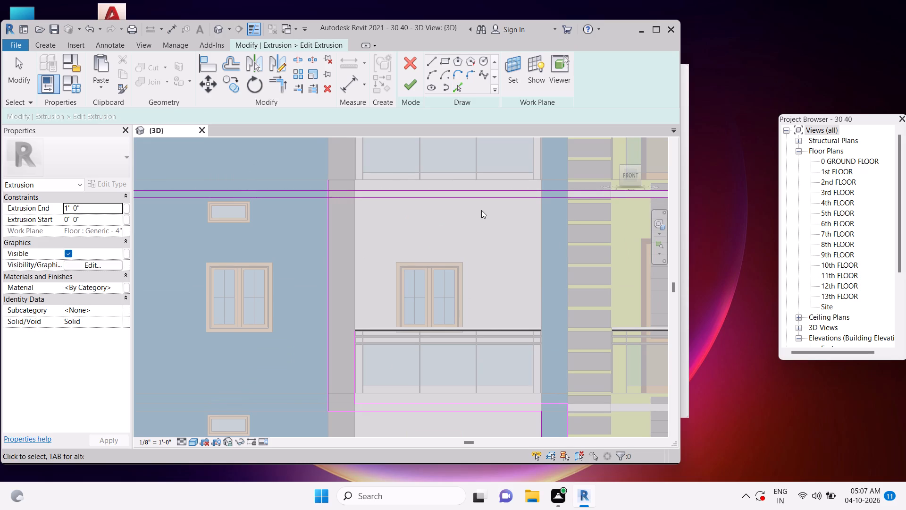
Trim the 6th-floor slab's bottom line to the grey column's inner edge line and its top line to the outer edge line.
key("t")
key("r")
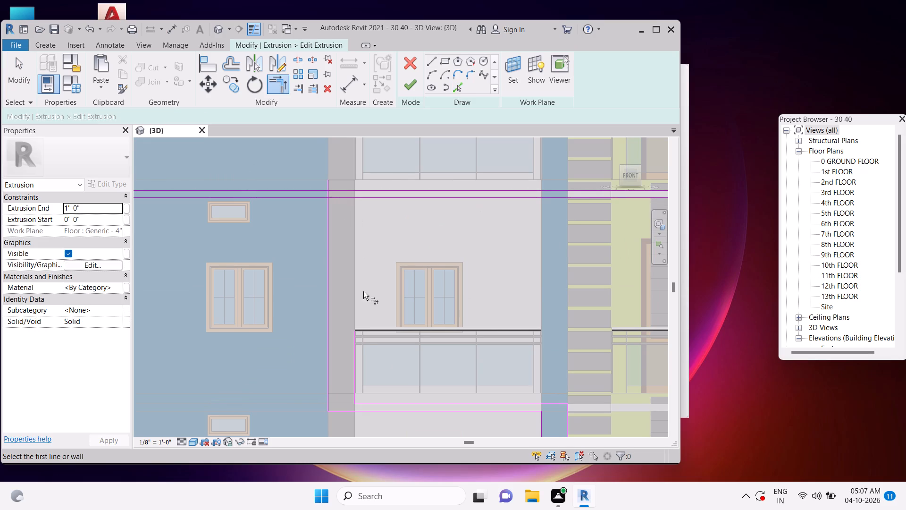
left_click(374, 199)
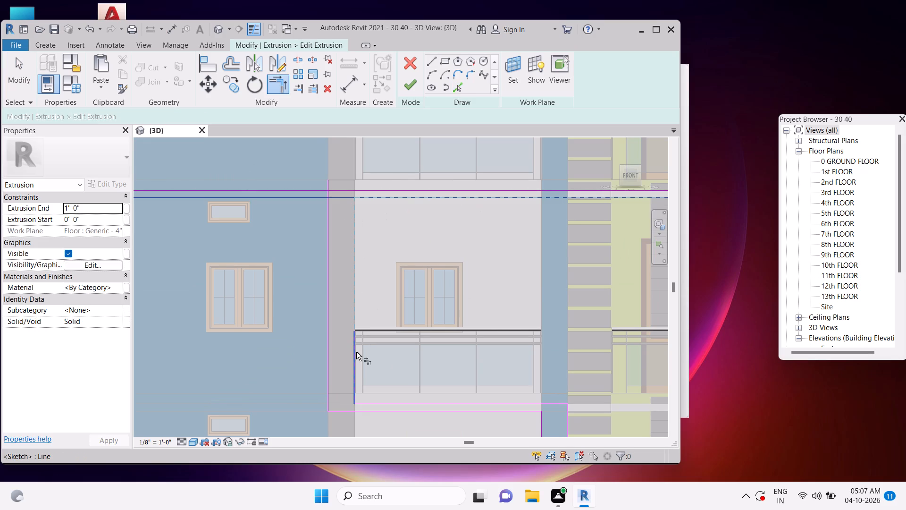
left_click(356, 350)
left_click(372, 190)
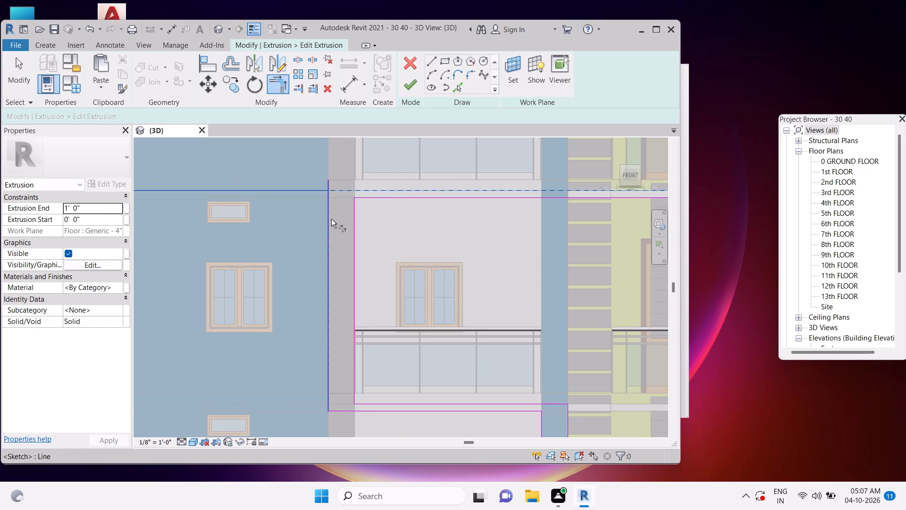
left_click(331, 219)
key("Escape")
Pick both vertical edges of the blue column above the 6th-floor slab as sketch lines.
middle_click_drag(542, 229, 543, 229)
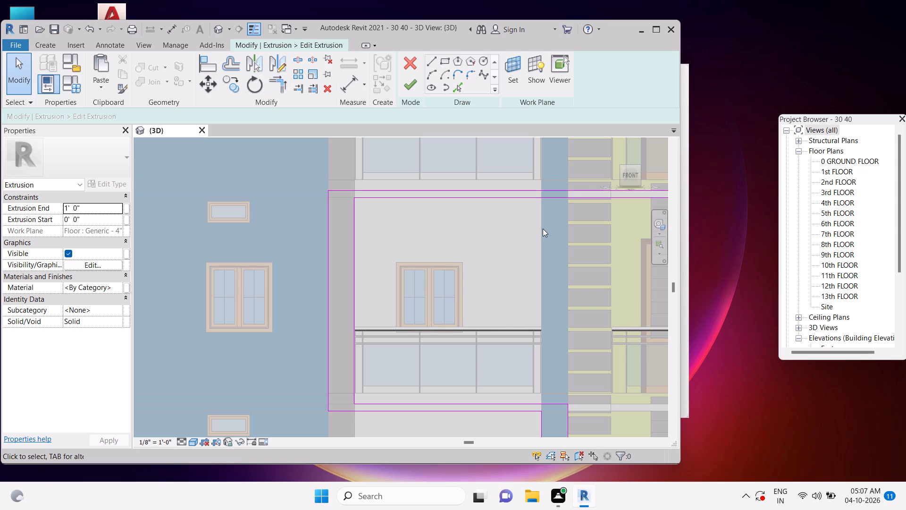
middle_click_drag(543, 229, 474, 316)
key("Escape")
key("Escape")
left_click(459, 90)
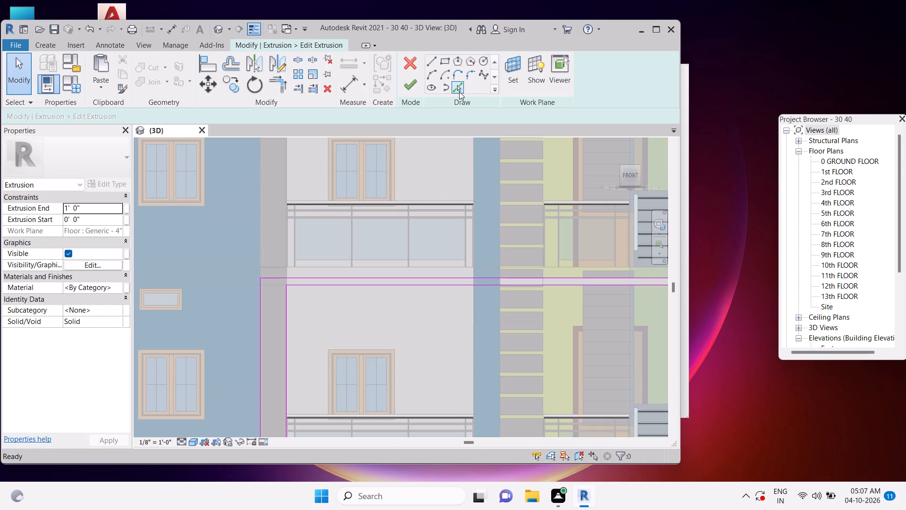
left_click(471, 164)
left_click(503, 182)
key("Escape")
key("Escape")
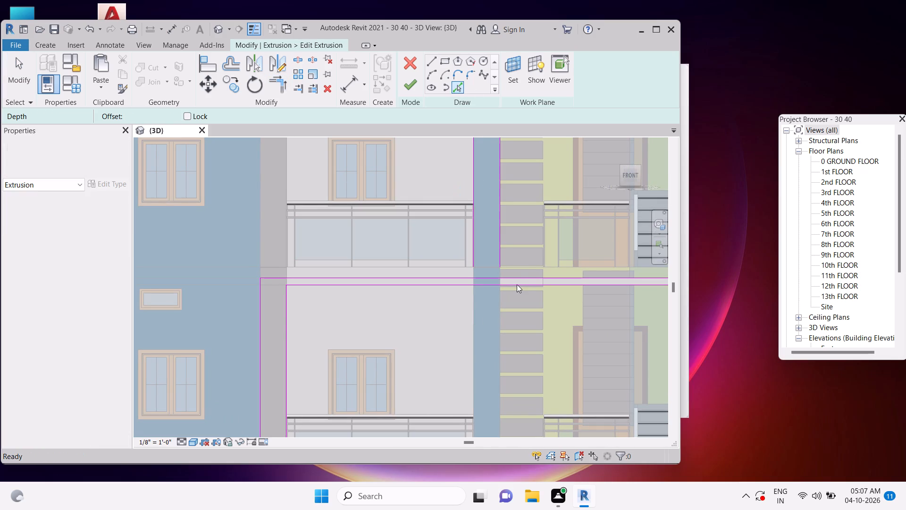
key("Escape")
Trim the 6th-floor slab's top line to the blue column's inner edge line and its bottom line to the outer edge line.
key("t")
key("r")
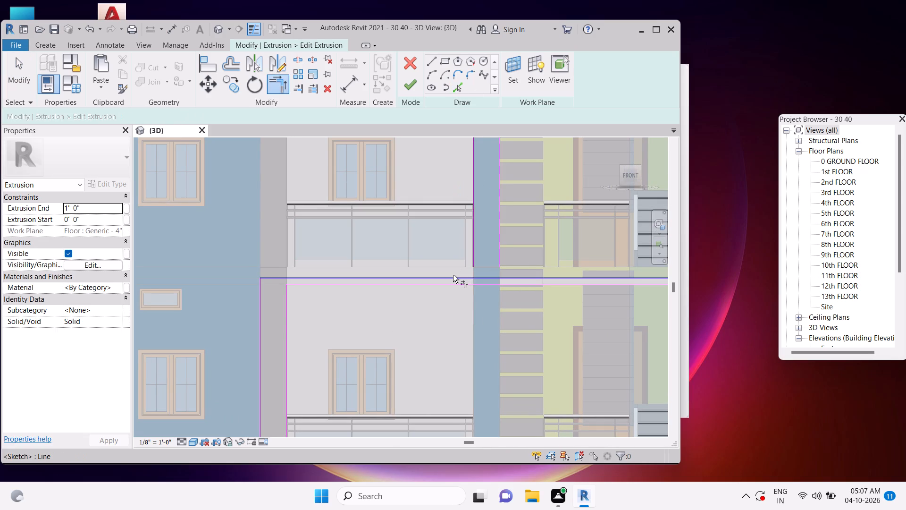
left_click(453, 275)
left_click(469, 244)
left_click(470, 287)
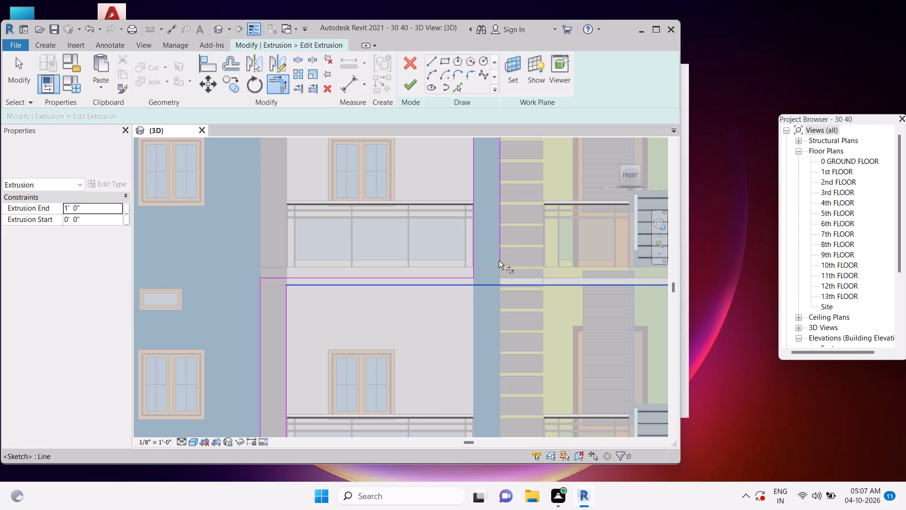
left_click(499, 257)
key("Escape")
scroll(498, 261, "down", 4)
key("Escape")
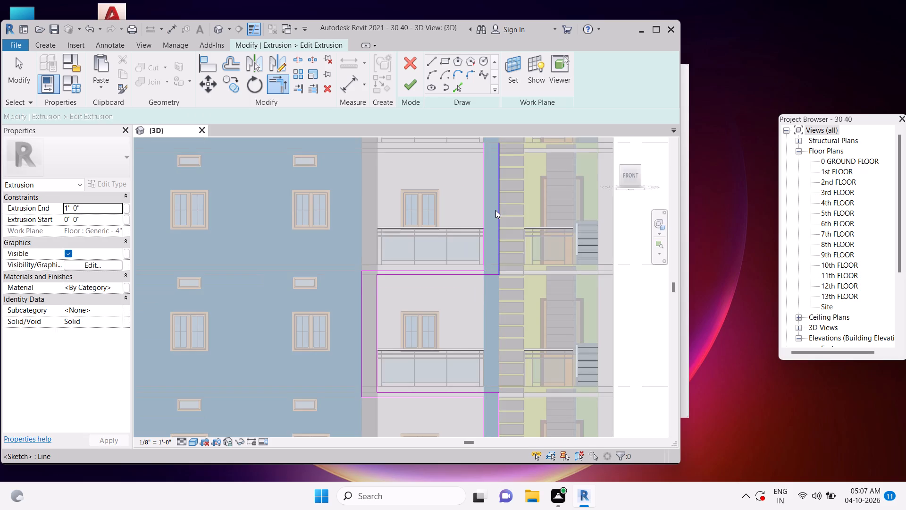
Pick the 7th-floor slab's bottom and top edges and both vertical edges of the grey column above it as sketch lines.
middle_click_drag(495, 227, 492, 369)
scroll(479, 298, "up", 5)
key("Escape")
key("Escape")
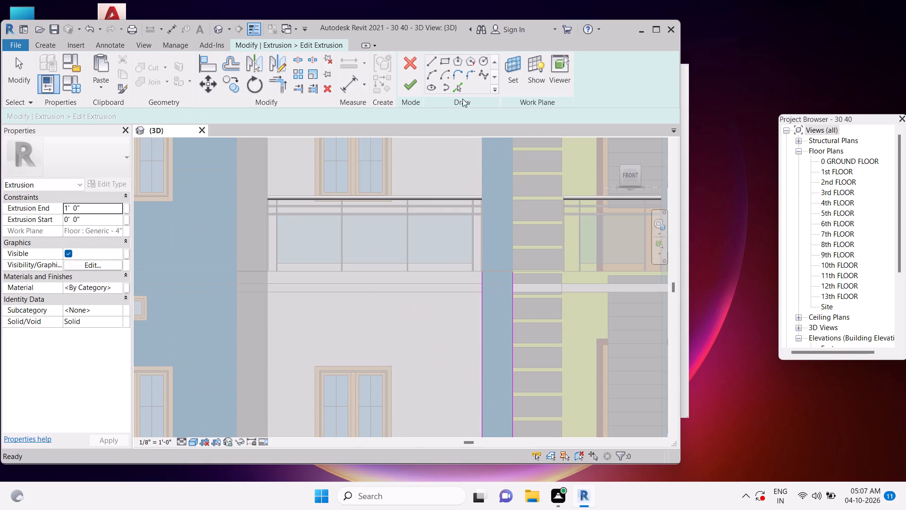
left_click(460, 91)
left_click(462, 289)
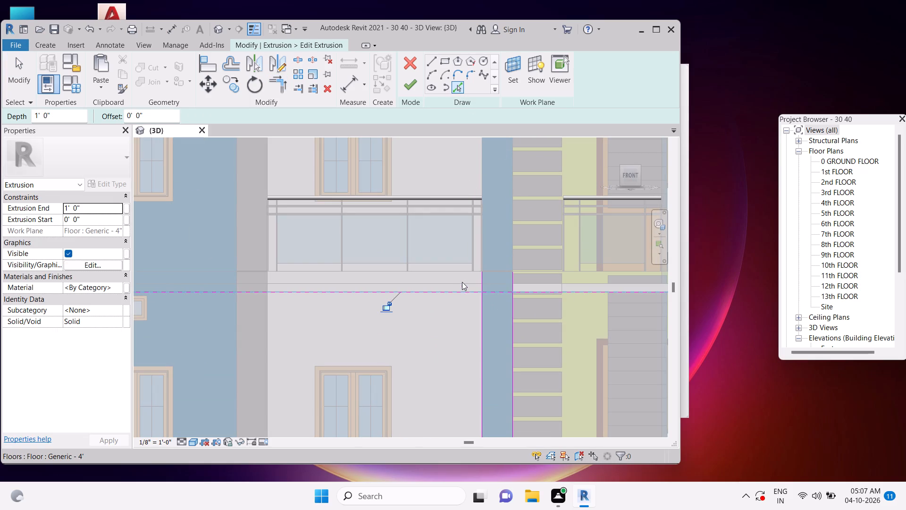
left_click(418, 280)
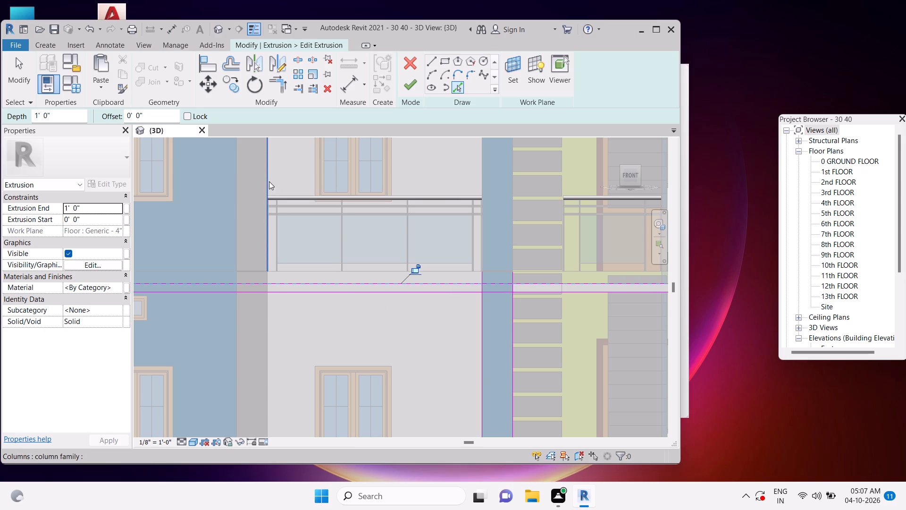
left_click(266, 170)
left_click(239, 177)
key("Escape")
key("Escape")
key("Escape")
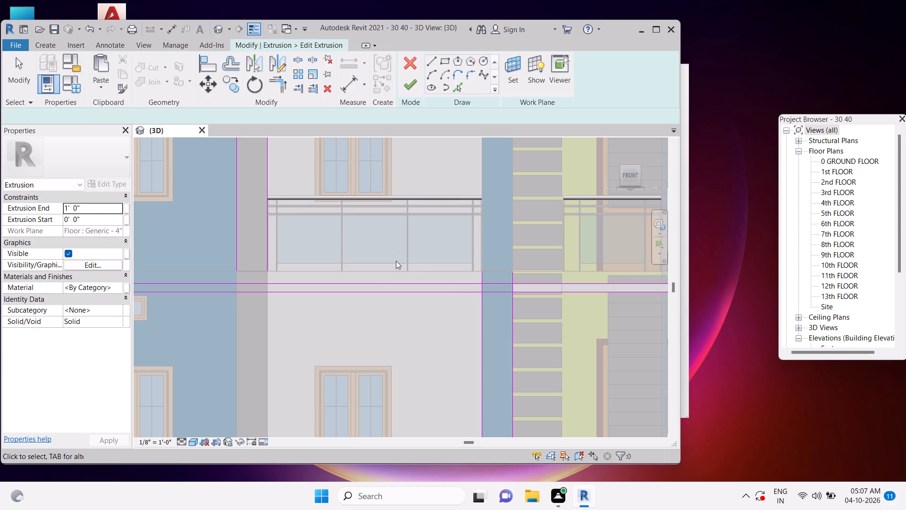
Trim the 7th-floor slab's bottom line to the grey column's outer edge line and its top line to the inner edge line.
type("tr")
left_click(261, 289)
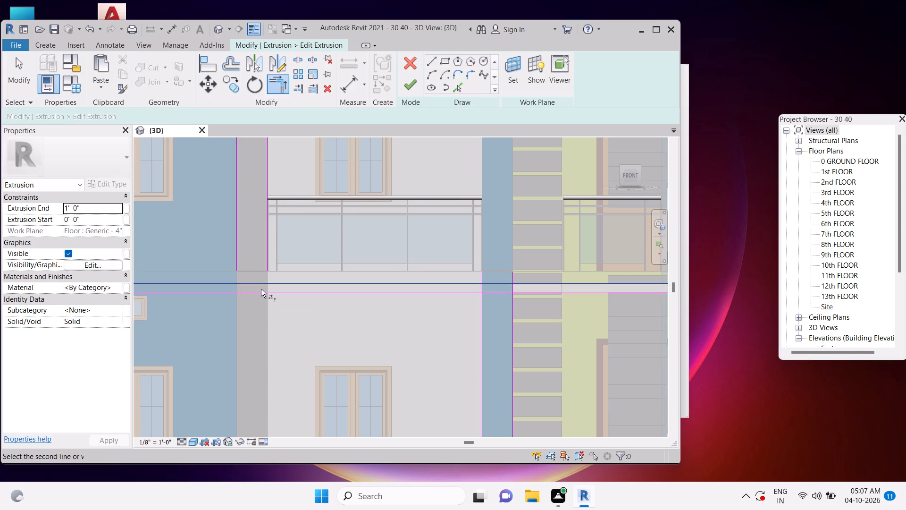
key("Escape")
key("Escape")
key("Escape")
type("tr")
left_click(264, 296)
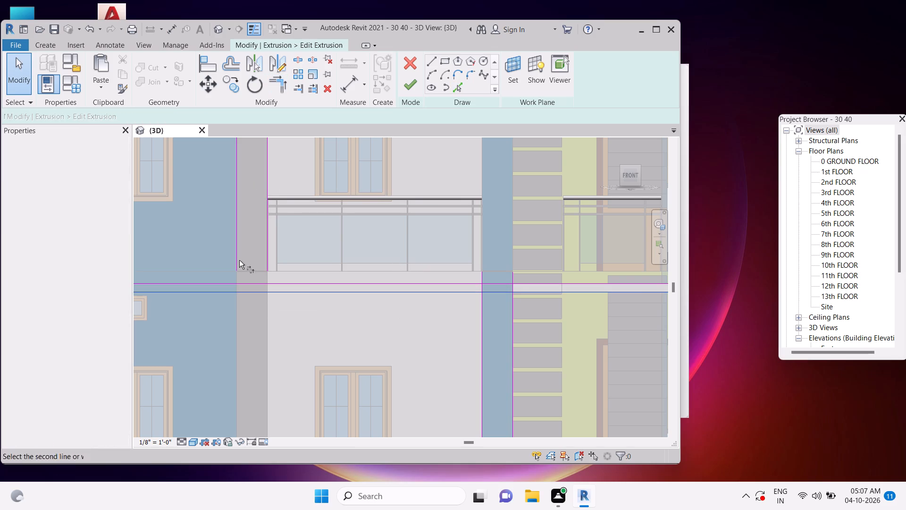
left_click(239, 259)
left_click(296, 284)
left_click(270, 251)
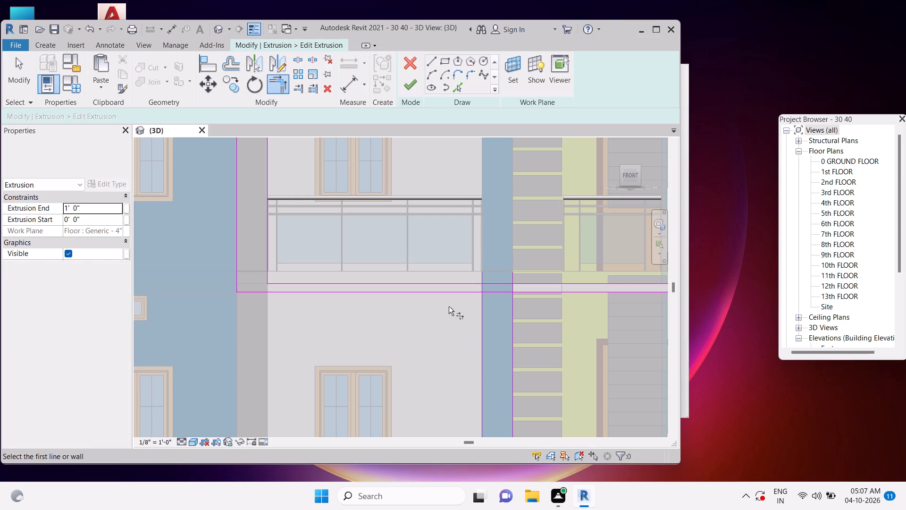
Trim the 7th-floor slab's bottom line to the blue column's inner edge line and its top line to the outer edge line.
left_click(461, 296)
left_click(482, 315)
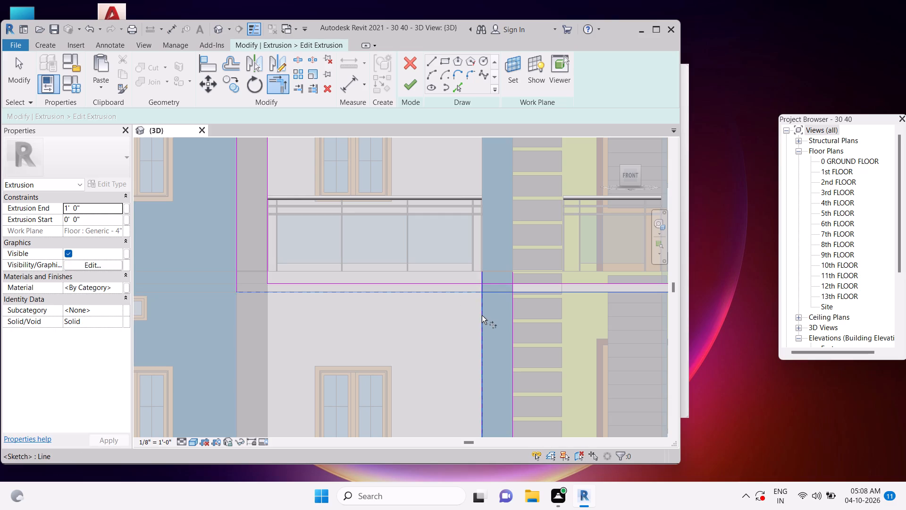
left_click(490, 288)
left_click(513, 303)
key("Escape")
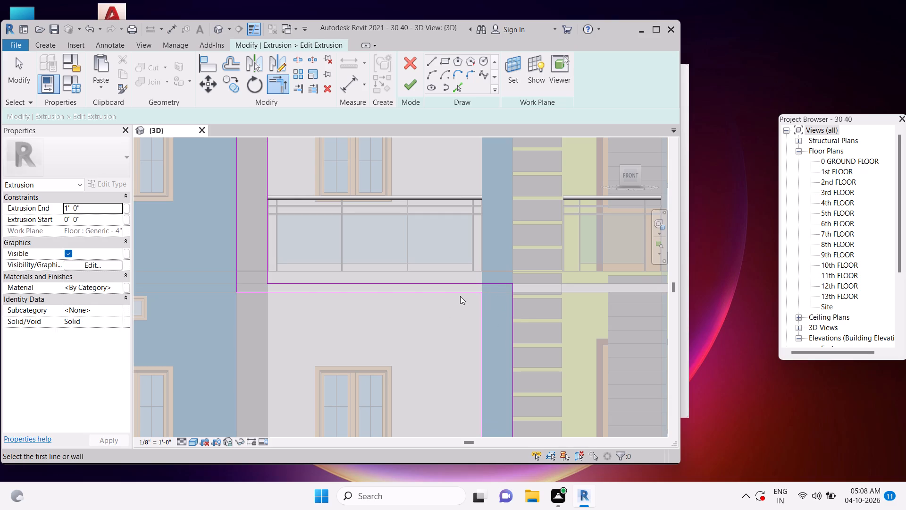
Pick the bottom and top edges of the 8th-floor slab as sketch lines across the balcony.
scroll(304, 246, "down", 3)
middle_click_drag(332, 209, 346, 363)
scroll(295, 266, "up", 4)
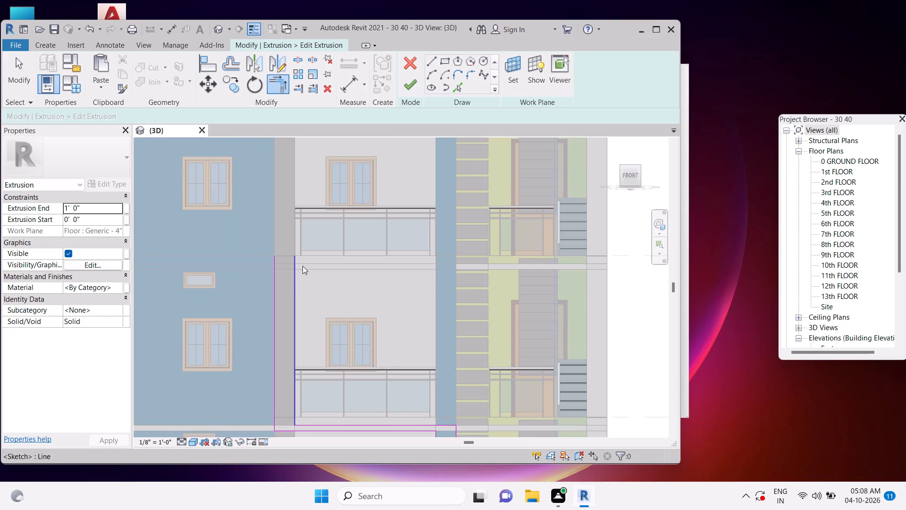
key("Escape")
key("Escape")
left_click(456, 91)
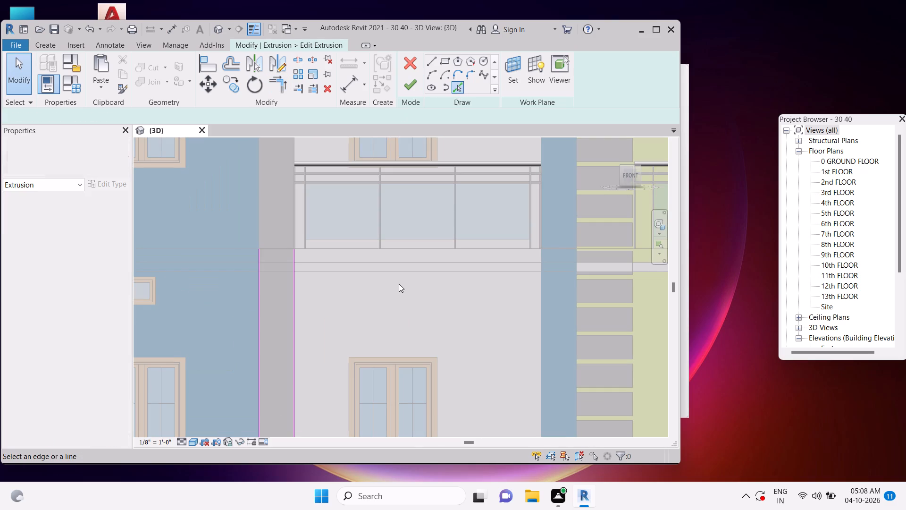
left_click(395, 274)
left_click(458, 256)
left_click(455, 263)
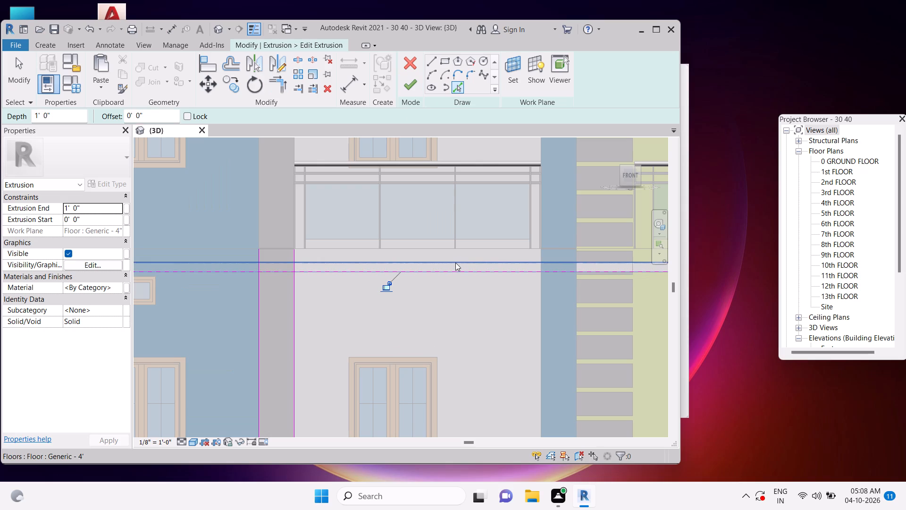
key("Escape")
key("Escape")
key("Escape")
key("Escape")
Trim the 8th-floor slab's top line to the grey column's outer edge line and its bottom line to the inner edge line.
key("t")
key("r")
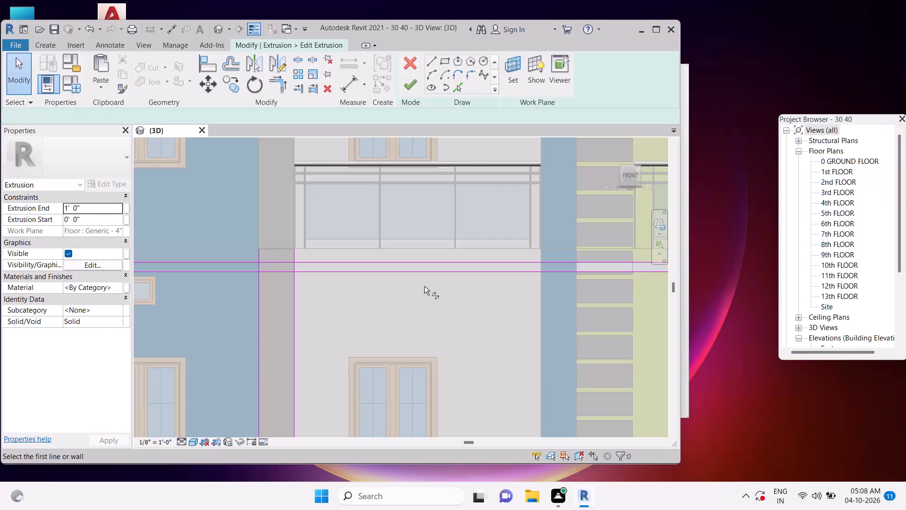
left_click(270, 261)
left_click(261, 282)
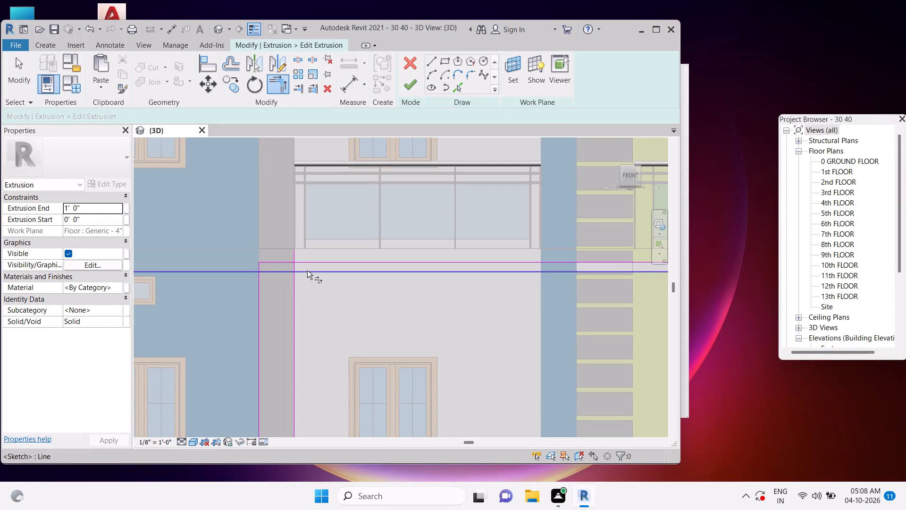
left_click(307, 272)
left_click(294, 288)
key("Escape")
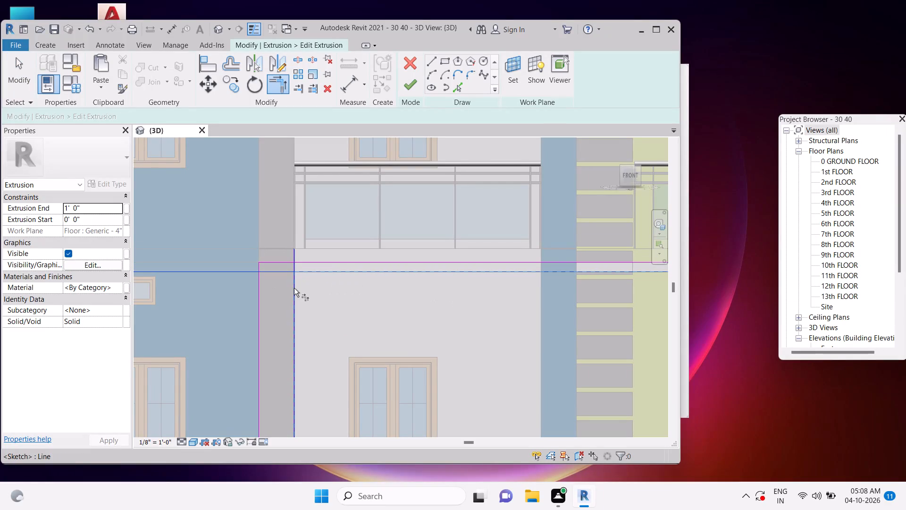
Pick both vertical edges of the blue column above the 8th-floor slab as sketch lines.
middle_click_drag(552, 261, 475, 284)
key("Escape")
key("Escape")
key("Escape")
key("Escape")
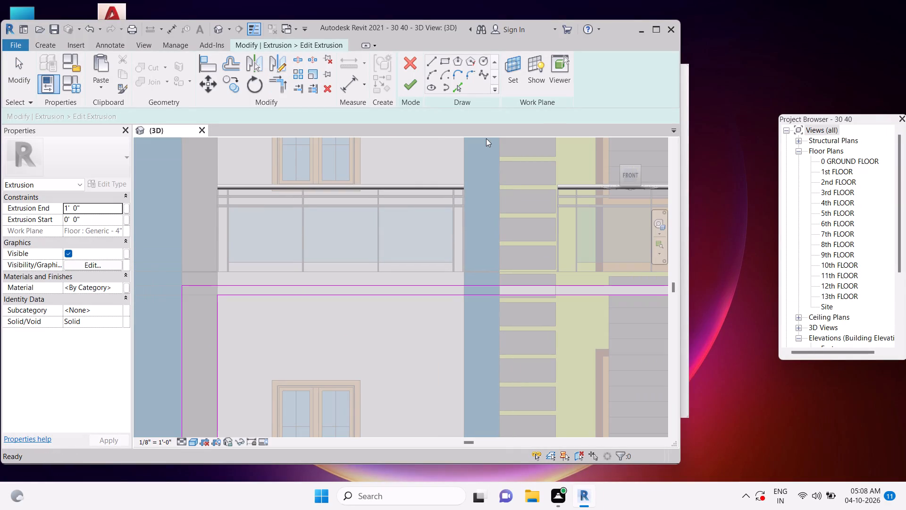
left_click(454, 90)
left_click(462, 153)
left_click(498, 169)
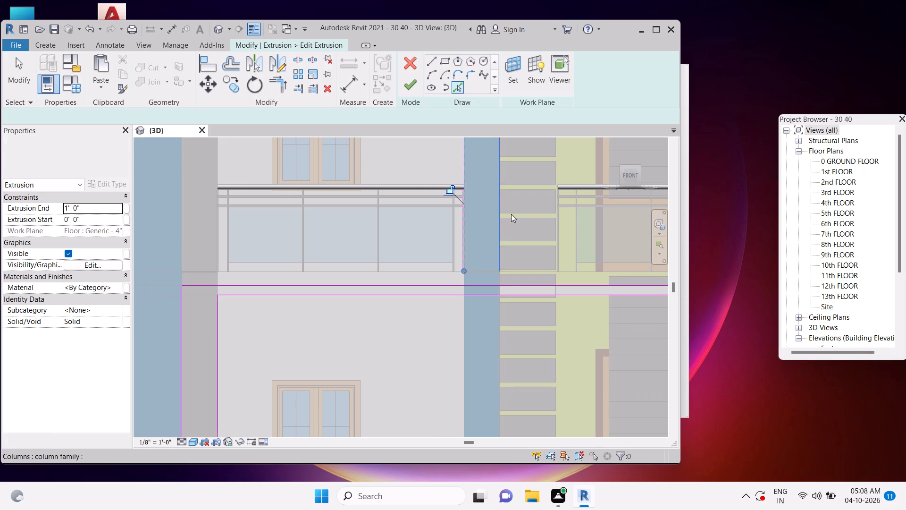
key("Escape")
key("Escape")
key("Escape")
Trim the 8th-floor slab's top line to the blue column's inner edge line and its bottom line to the outer edge line.
type("tr")
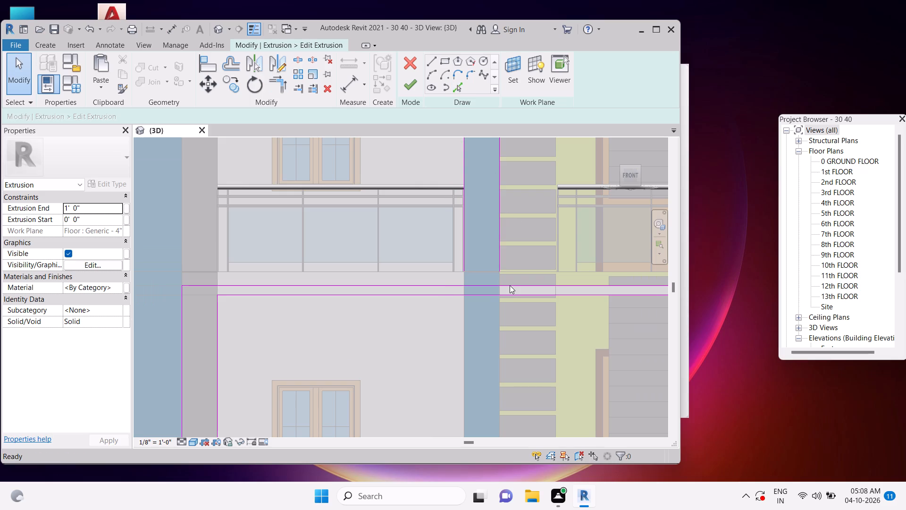
left_click(443, 283)
left_click(461, 252)
left_click(467, 292)
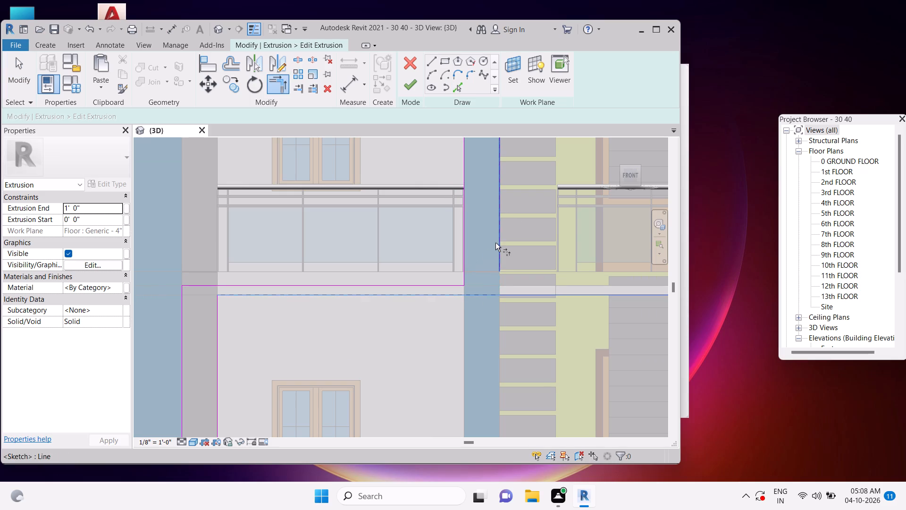
left_click(495, 243)
key("Escape")
Pick the top and bottom edges of the 9th-floor slab as sketch lines across the balcony.
scroll(494, 258, "down", 4)
middle_click_drag(487, 215, 470, 330)
key("Escape")
key("Escape")
scroll(448, 233, "up", 2)
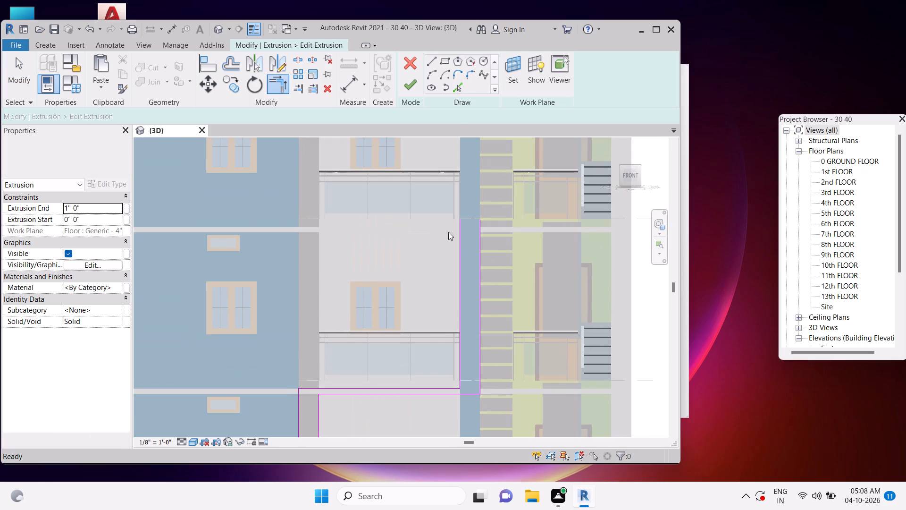
scroll(448, 232, "up", 2)
key("Escape")
key("Escape")
left_click(457, 88)
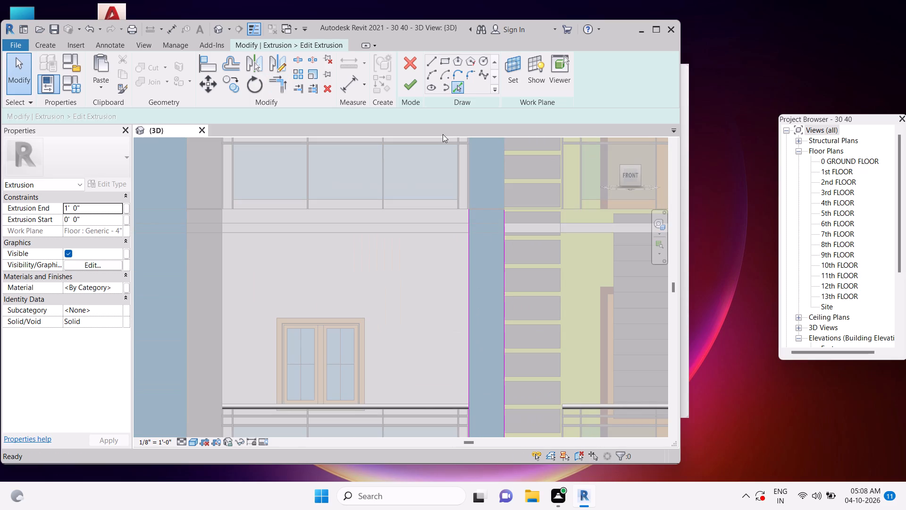
left_click(404, 220)
left_click(403, 232)
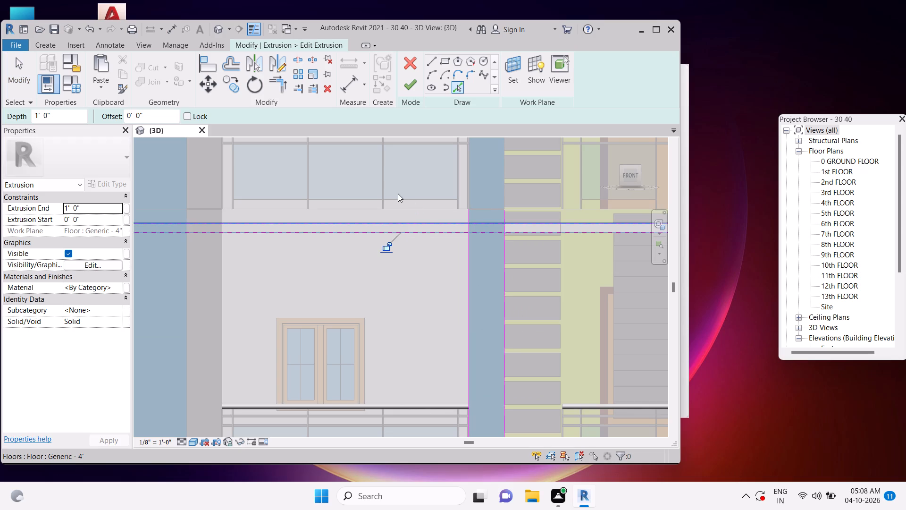
key("Escape")
key("Escape")
key("Escape")
key("Escape")
Trim the 9th-floor slab's bottom line to the blue column's inner edge line and its top line to the outer edge line.
key("t")
key("r")
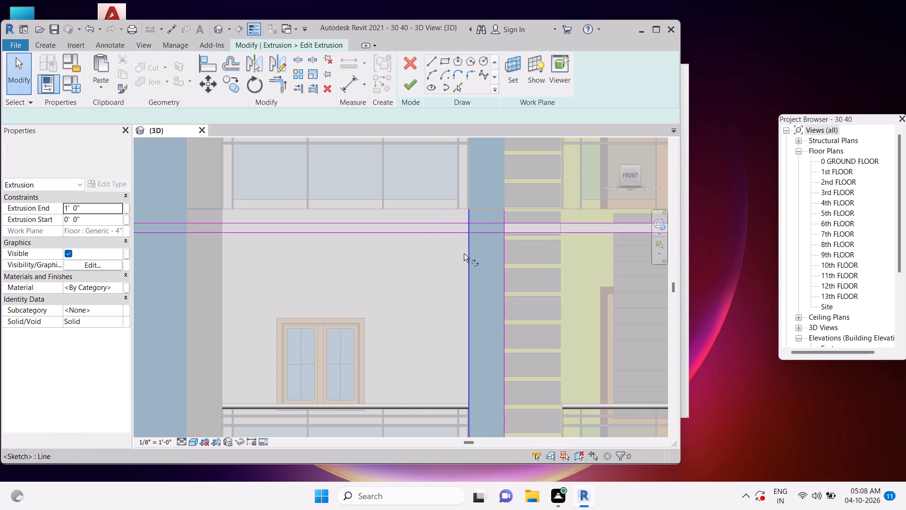
left_click(453, 237)
left_click(466, 255)
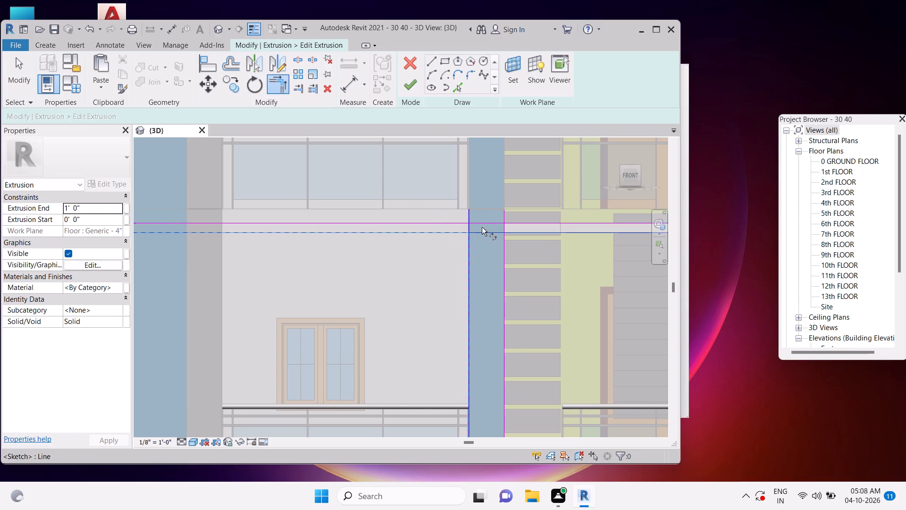
left_click(483, 224)
left_click(504, 250)
key("Escape")
key("Escape")
Pick both vertical edges of the grey column above the 9th-floor slab as sketch lines.
middle_click_drag(305, 274, 420, 297)
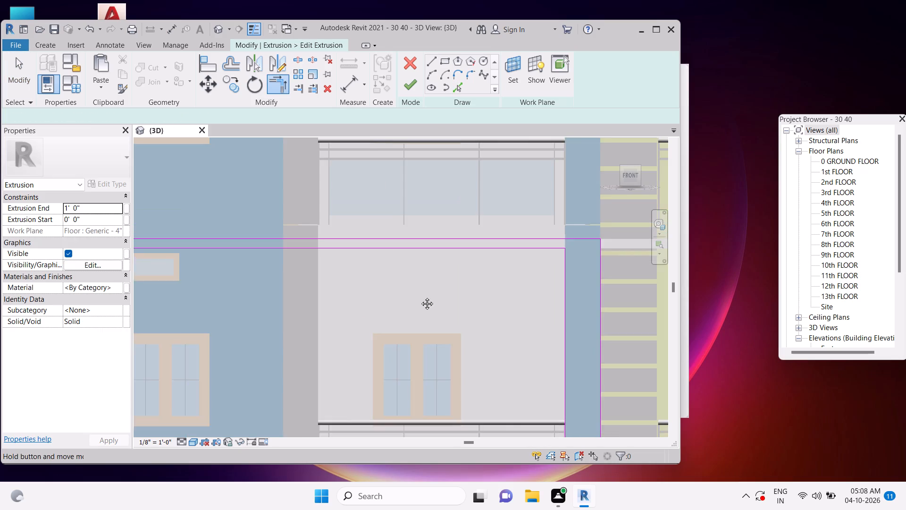
middle_click_drag(420, 297, 420, 297)
key("Escape")
key("Escape")
left_click(457, 93)
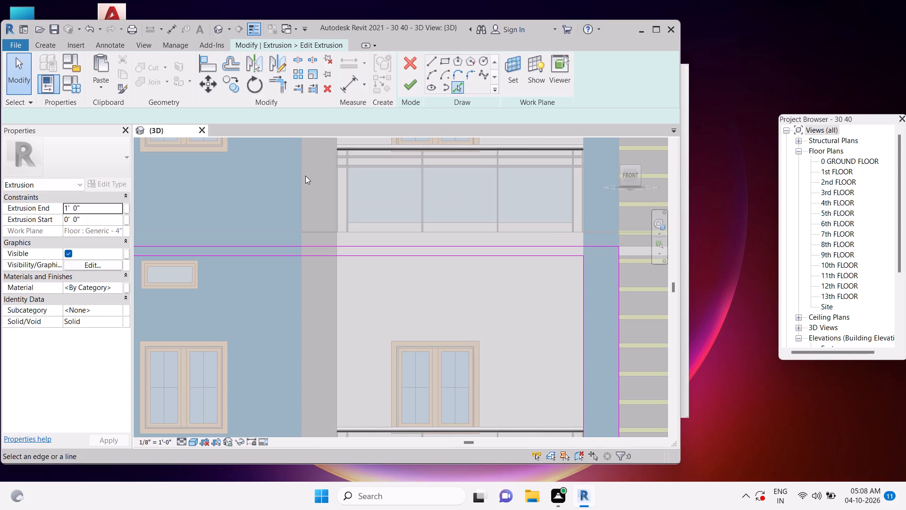
left_click(303, 176)
left_click(336, 176)
key("Escape")
key("Escape")
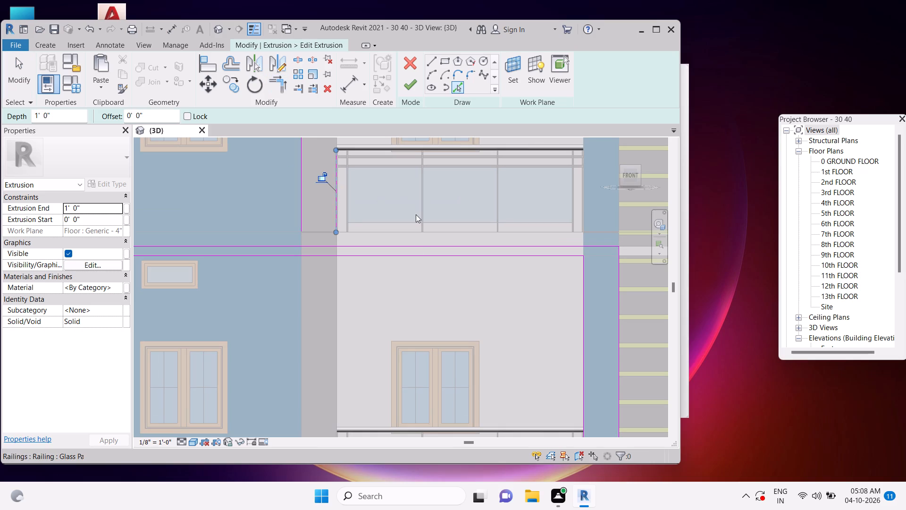
key("Escape")
key("Escape")
Trim the 9th-floor slab's bottom line to the grey column's outer edge line and its top line to the inner edge line.
key("t")
key("r")
left_click(330, 258)
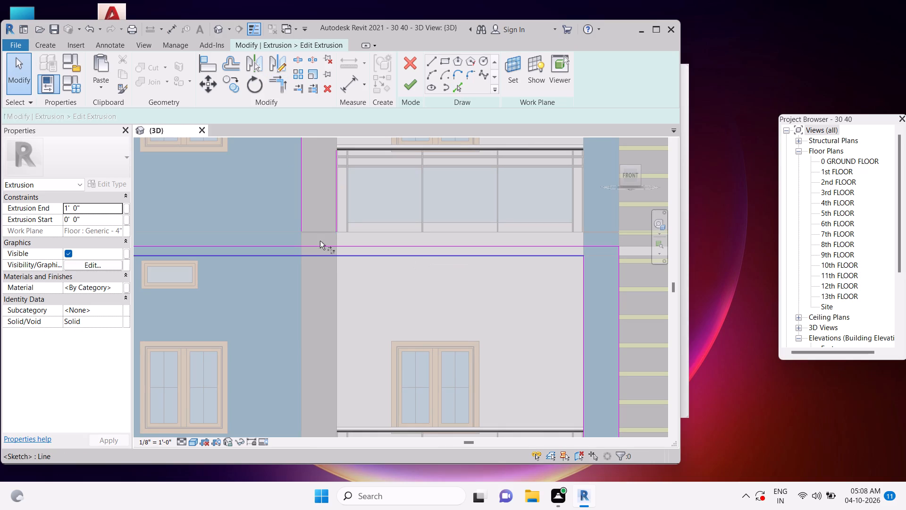
left_click(301, 210)
left_click(340, 215)
left_click(356, 245)
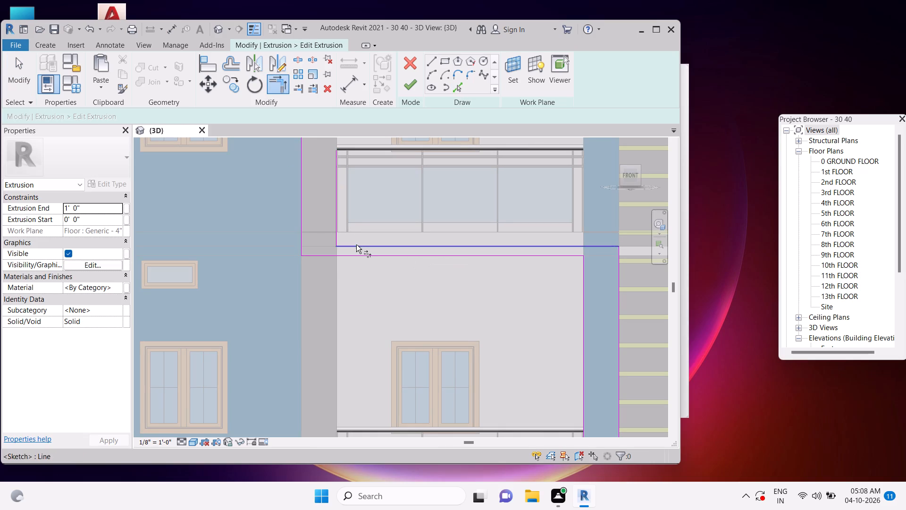
key("Escape")
Pick the bottom and top edges of the 10th-floor slab as sketch lines across the balcony.
scroll(365, 248, "down", 4)
key("Escape")
middle_click_drag(382, 178, 385, 299)
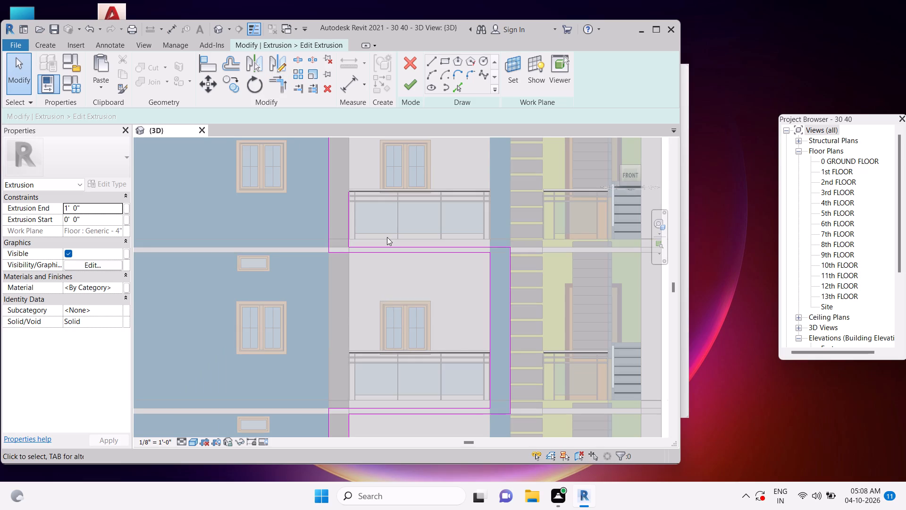
middle_click_drag(386, 209, 390, 289)
key("Escape")
key("Escape")
key("Escape")
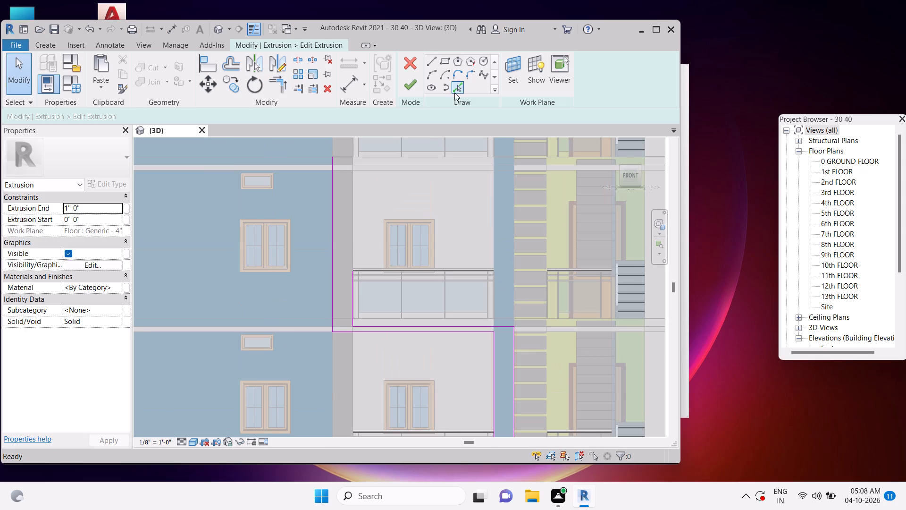
left_click(454, 91)
left_click(371, 172)
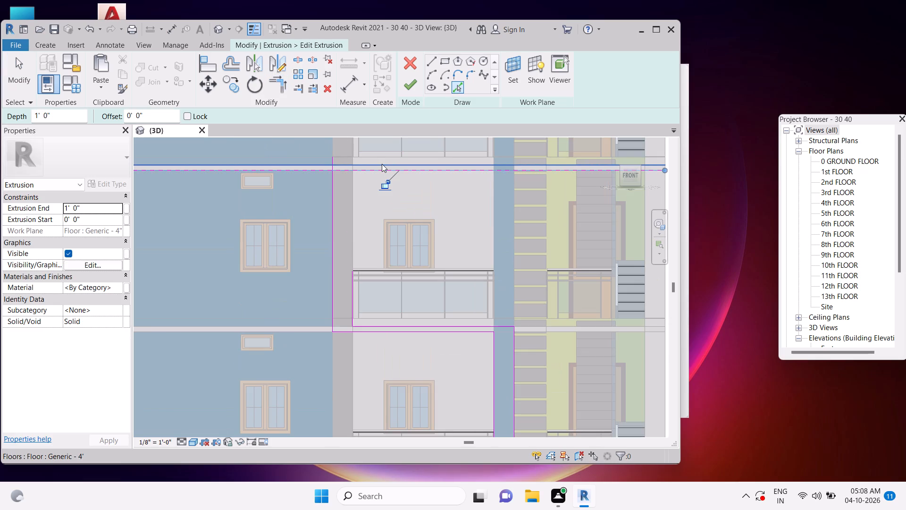
left_click(382, 164)
key("Escape")
key("Escape")
key("Escape")
key("Escape")
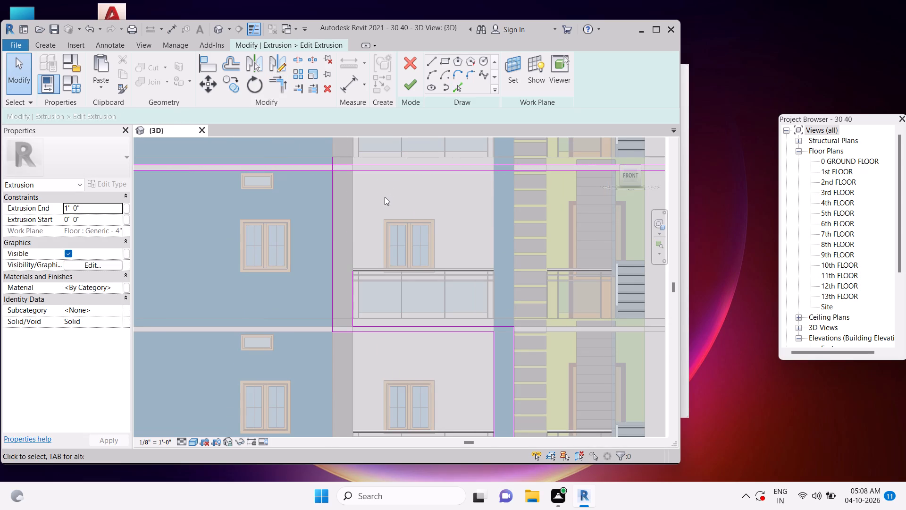
Trim the 10th-floor slab's bottom line to the grey column's inner edge line and its top line to the outer edge line.
key("t")
key("r")
left_click(354, 298)
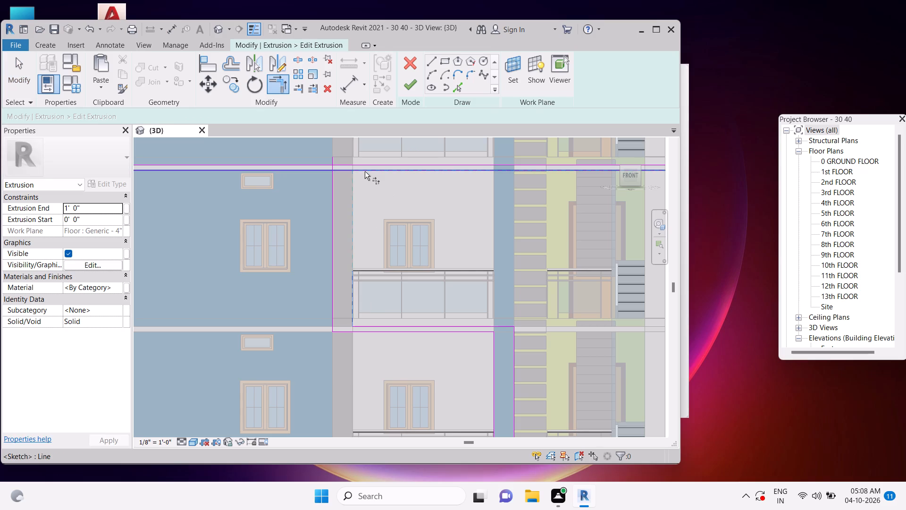
left_click(365, 171)
scroll(356, 168, "up", 4)
left_click(327, 163)
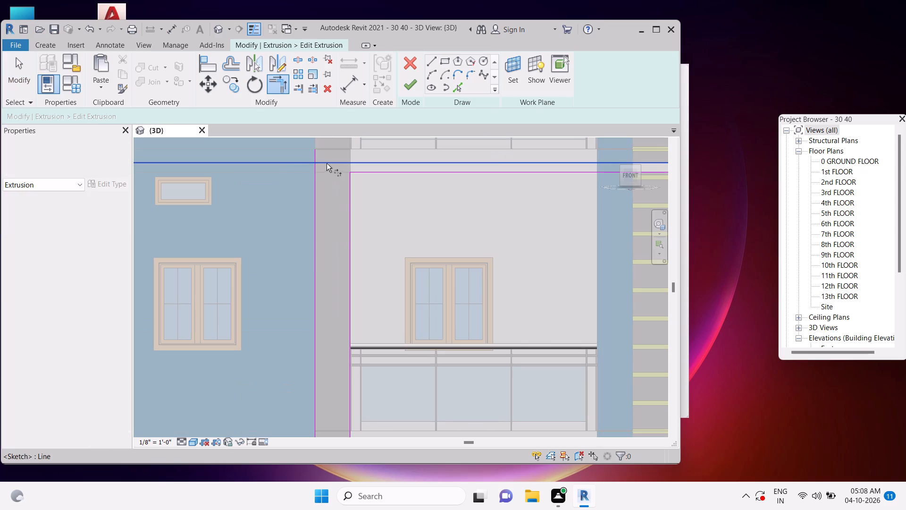
left_click(318, 176)
key("Escape")
scroll(384, 213, "down", 3)
key("Escape")
key("Escape")
Pick both vertical edges of the blue column above the 10th-floor slab as sketch lines.
middle_click_drag(473, 229, 433, 273)
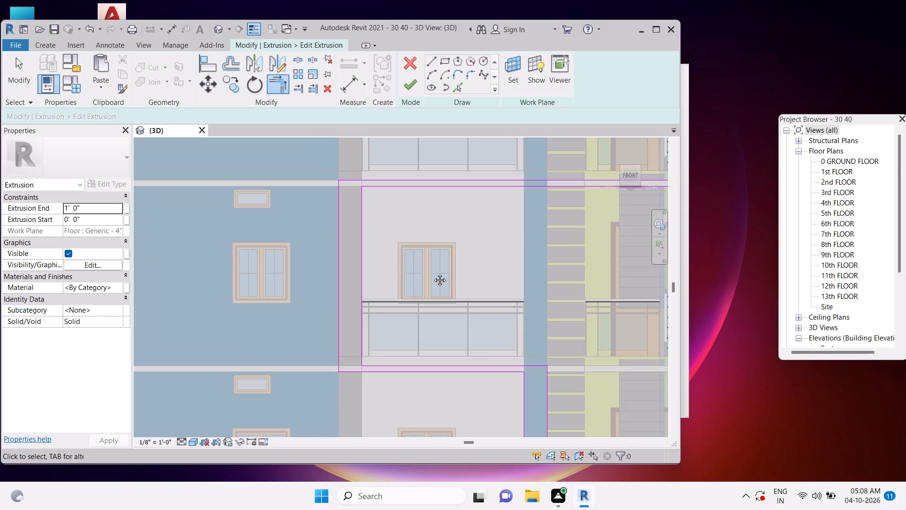
middle_click_drag(433, 273, 398, 306)
key("Escape")
scroll(467, 242, "up", 2)
key("Escape")
key("Escape")
left_click(460, 88)
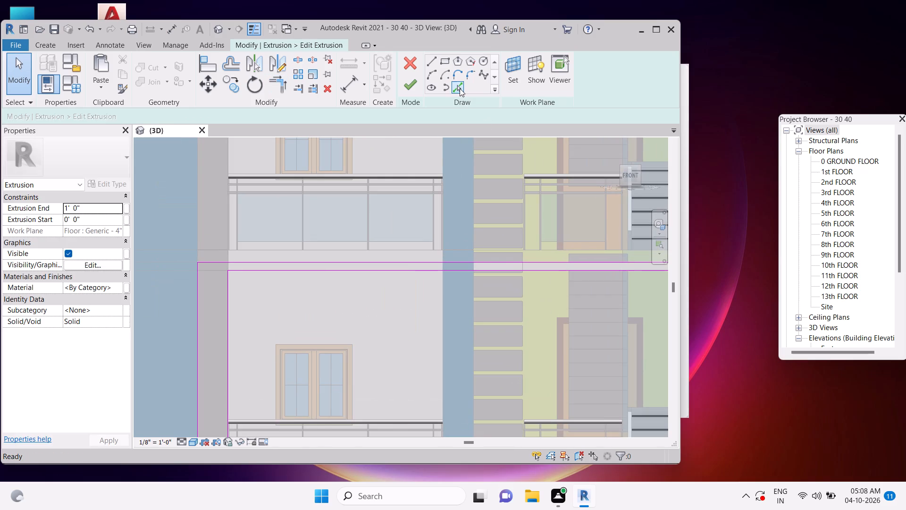
left_click(441, 155)
left_click(472, 156)
key("Escape")
key("Escape")
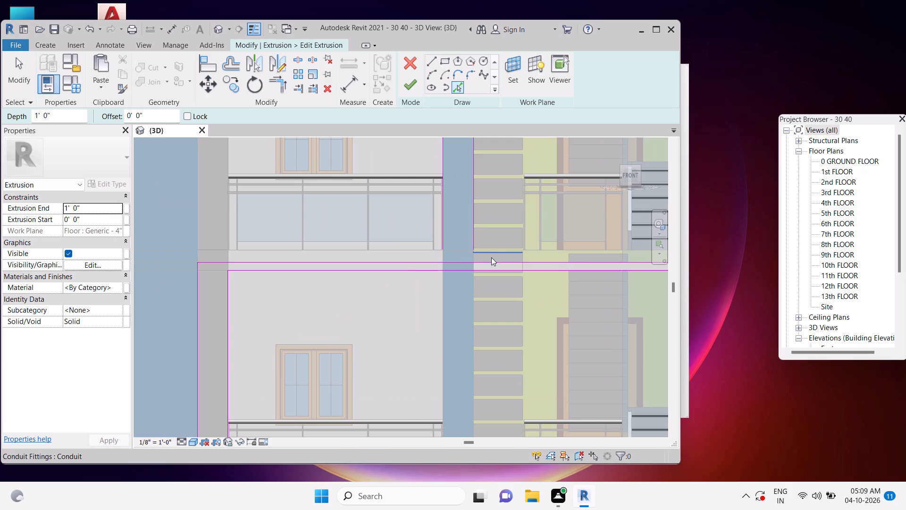
key("Escape")
key("Escape")
Trim the 10th-floor slab's top line to the blue column's inner edge line and its bottom line to the outer edge line.
type("tr")
left_click(446, 235)
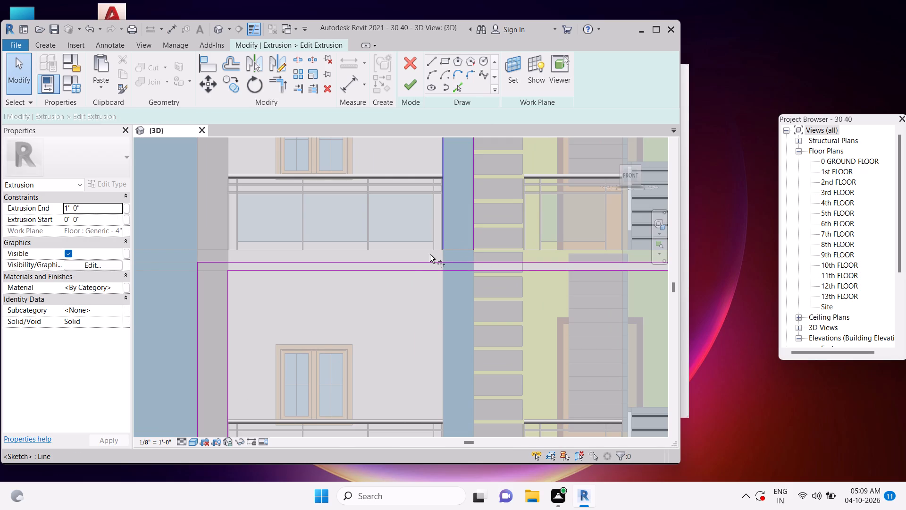
left_click(422, 260)
left_click(451, 271)
left_click(472, 236)
key("Escape")
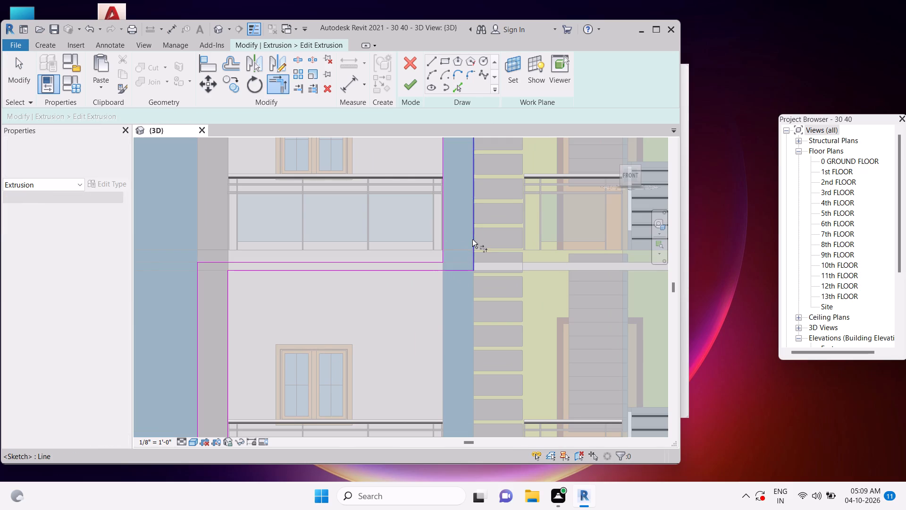
Pick the top and bottom edges of the 11th-floor slab as sketch lines across the balcony.
scroll(472, 239, "down", 2)
middle_click_drag(472, 200, 462, 347)
scroll(452, 212, "up", 3)
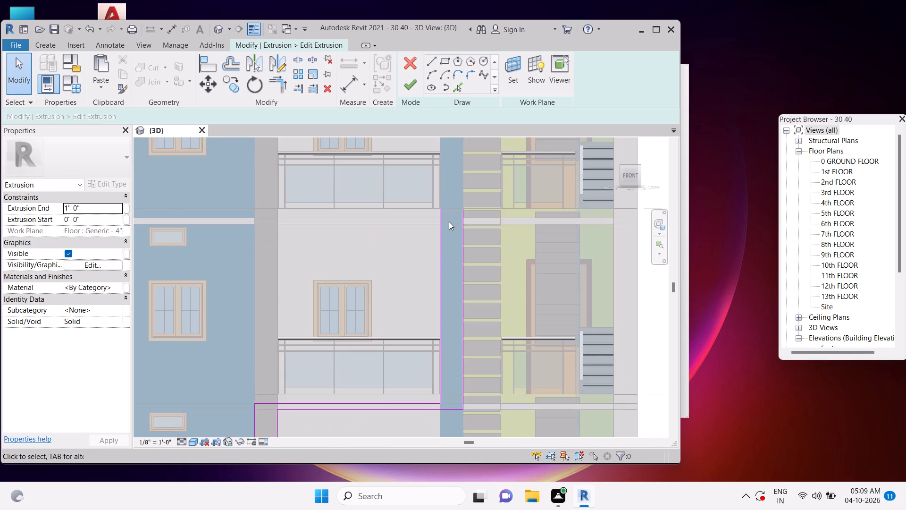
key("Escape")
key("Escape")
left_click(458, 92)
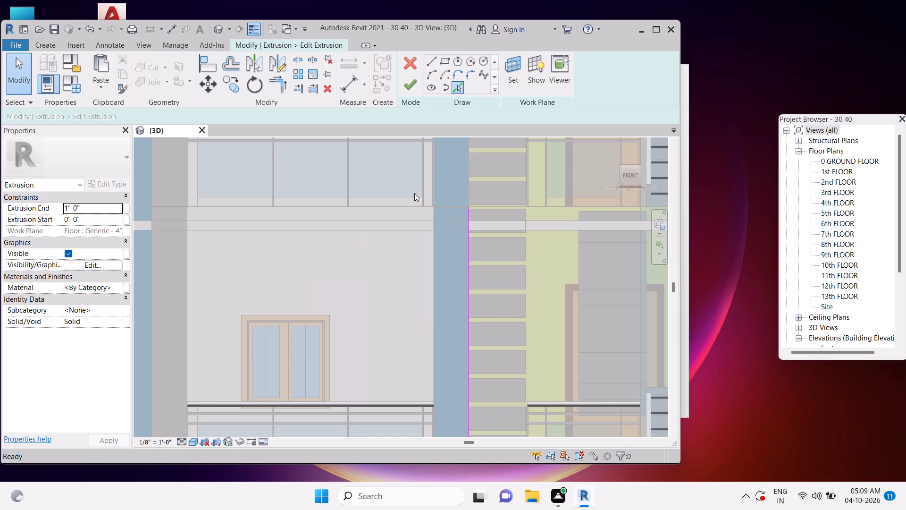
left_click(407, 219)
left_click(406, 227)
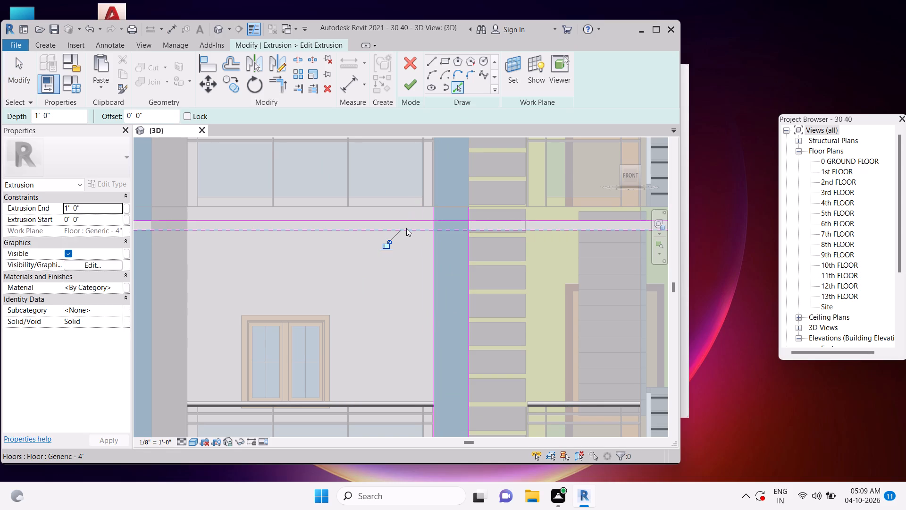
key("Escape")
key("Escape")
key("Escape")
key("Escape")
Trim the 11th-floor slab's bottom line to the blue column's inner edge line and its top line to the outer edge line.
type("tr")
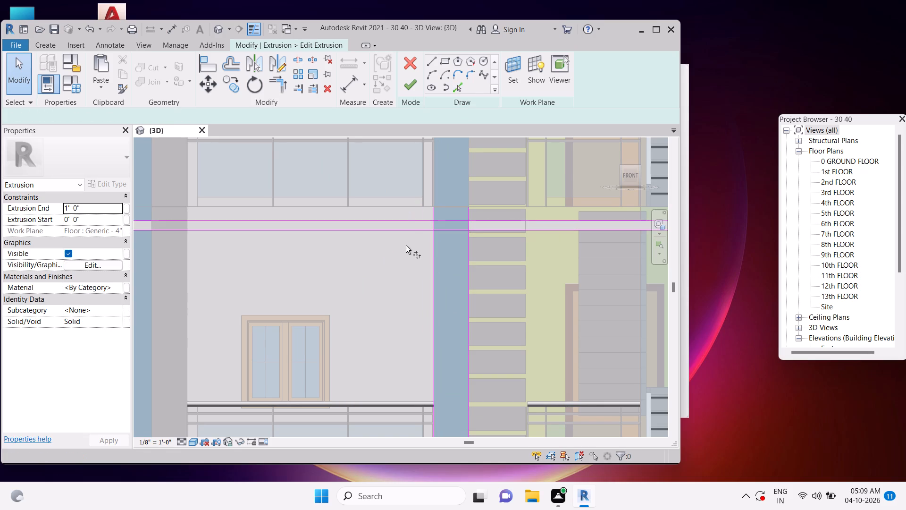
left_click(402, 229)
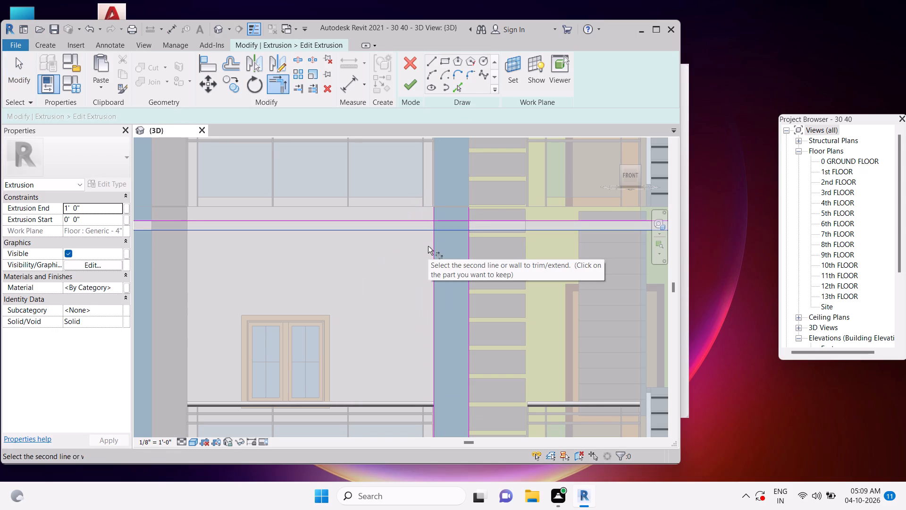
left_click(433, 249)
left_click(446, 223)
left_click(467, 239)
key("Escape")
scroll(463, 250, "down", 1)
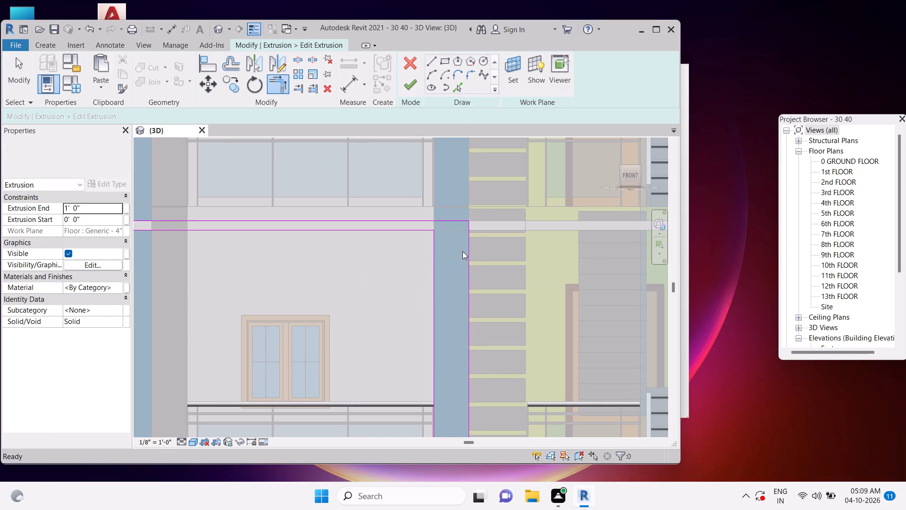
key("Escape")
Pick both vertical edges of the grey column above the 11th-floor slab as sketch lines.
scroll(228, 240, "up", 1)
middle_click_drag(229, 243, 327, 268)
middle_click_drag(258, 250, 340, 276)
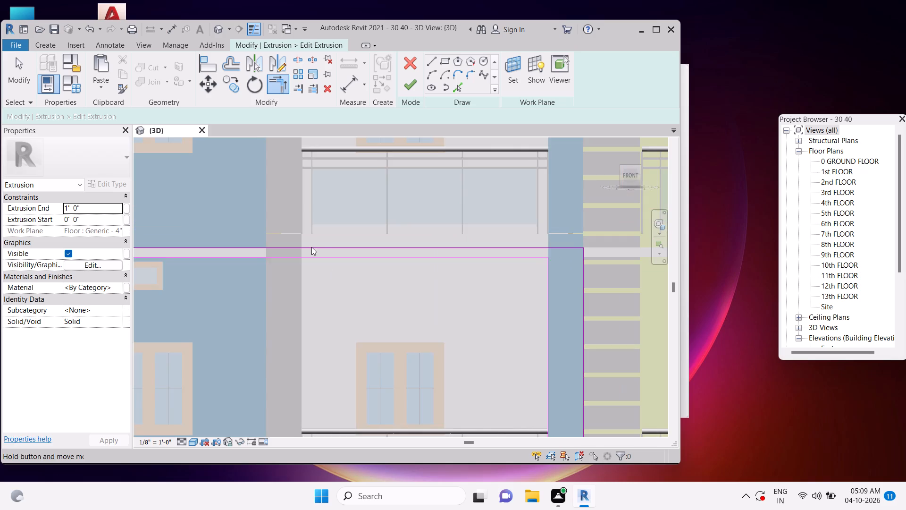
scroll(311, 245, "up", 4)
key("Escape")
key("Escape")
left_click(456, 89)
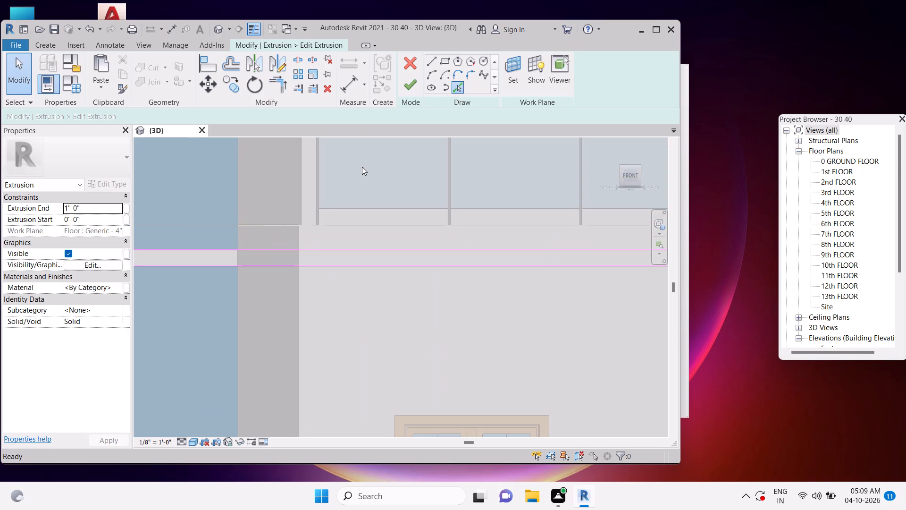
left_click(299, 196)
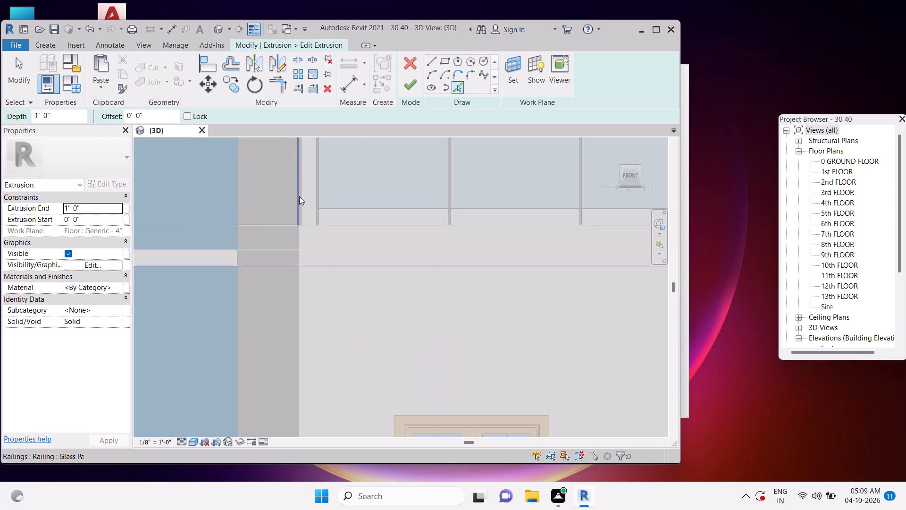
left_click(242, 195)
key("Escape")
key("Escape")
key("Escape")
key("Escape")
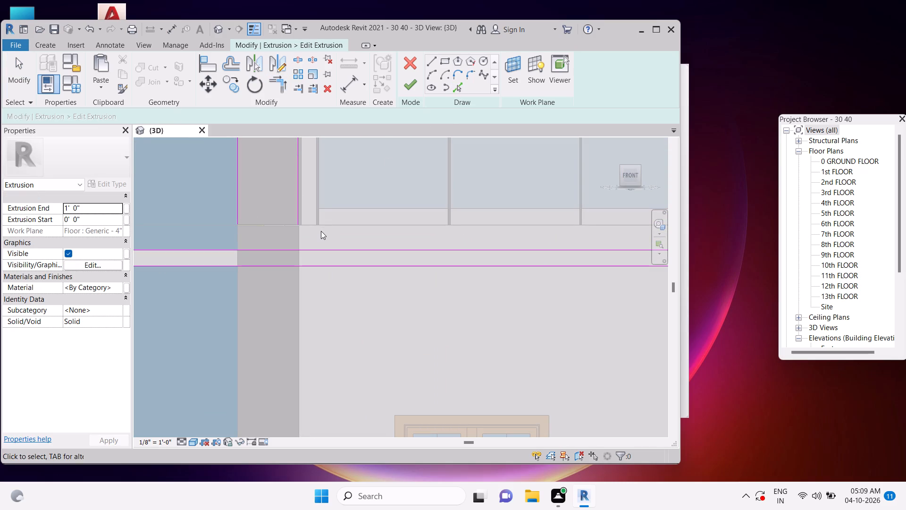
Trim the 11th-floor slab's bottom line to the grey column's outer edge line and its top line to the inner edge line.
key("t")
key("r")
left_click(263, 265)
left_click(242, 211)
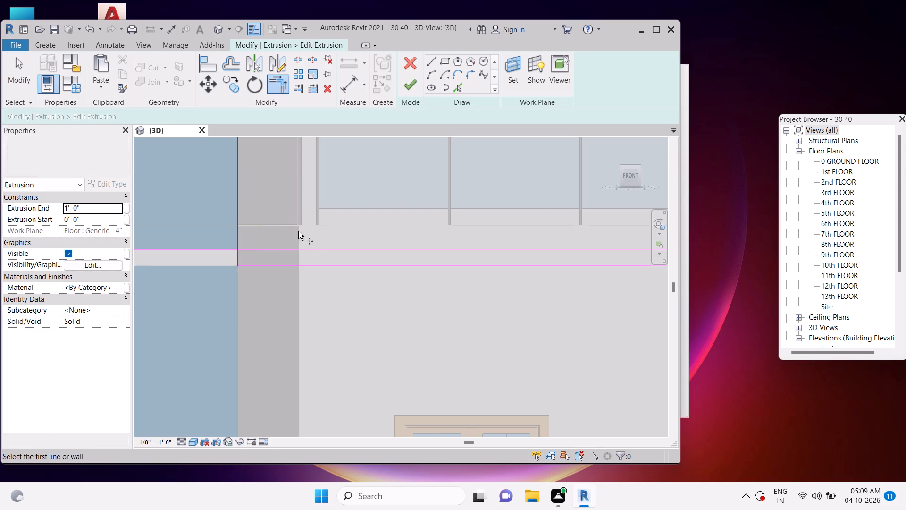
left_click(312, 246)
left_click(300, 211)
key("Escape")
Pick the bottom and top edges of the 12th-floor slab as sketch lines across the balcony.
scroll(318, 219, "down", 5)
middle_click_drag(325, 204, 319, 342)
middle_click_drag(308, 220, 308, 354)
key("Escape")
middle_click_drag(318, 214, 323, 333)
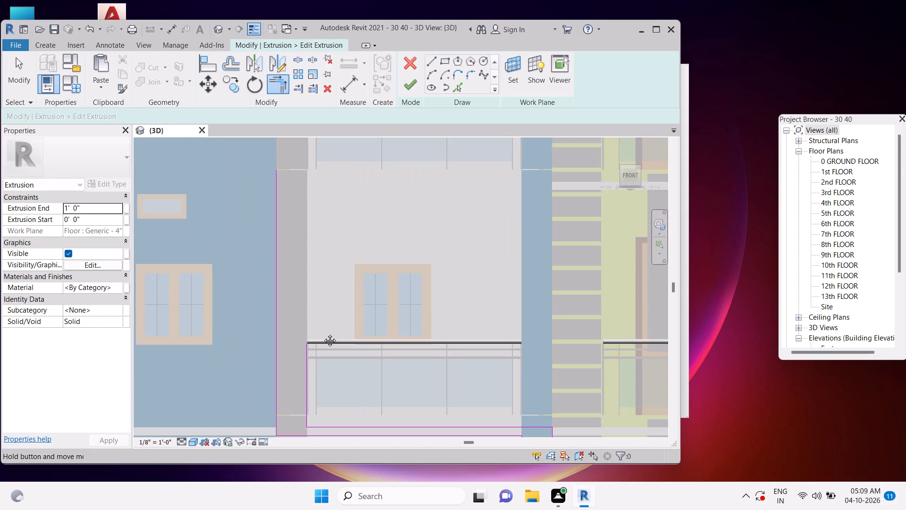
middle_click_drag(323, 333, 323, 333)
key("Escape")
key("Escape")
key("Escape")
left_click(455, 85)
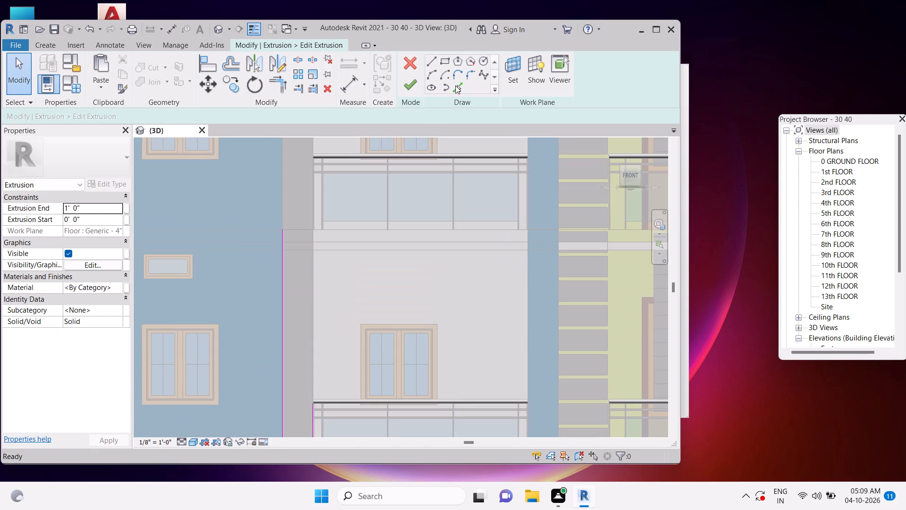
left_click(376, 247)
left_click(377, 243)
key("Escape")
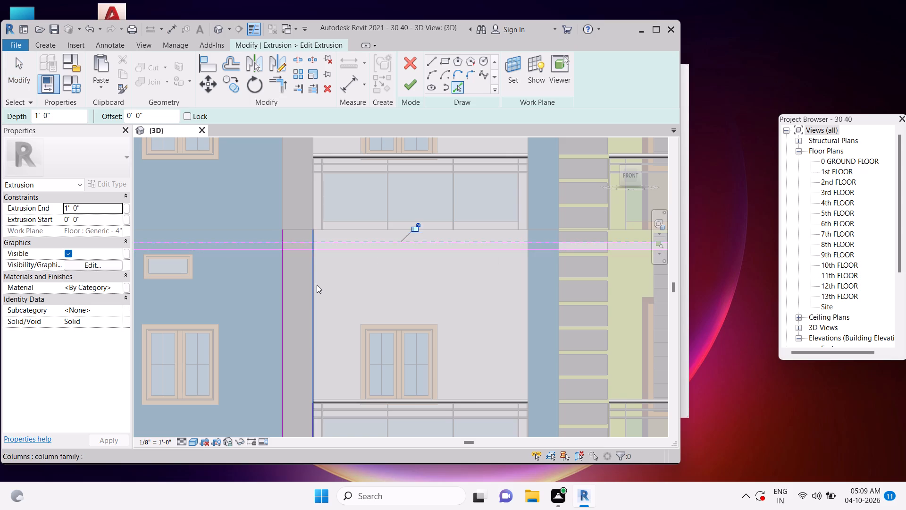
key("Escape")
key("Escape")
key("Escape")
Trim the 12th-floor slab's top line to the grey column's outer edge line and its bottom line to the inner edge line.
key("t")
key("r")
left_click(282, 283)
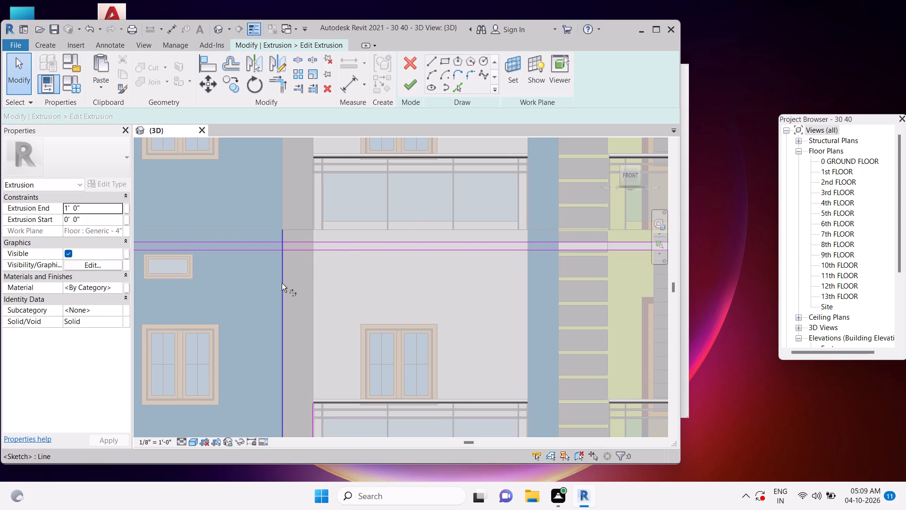
left_click(328, 244)
left_click(325, 254)
scroll(317, 294, "down", 3)
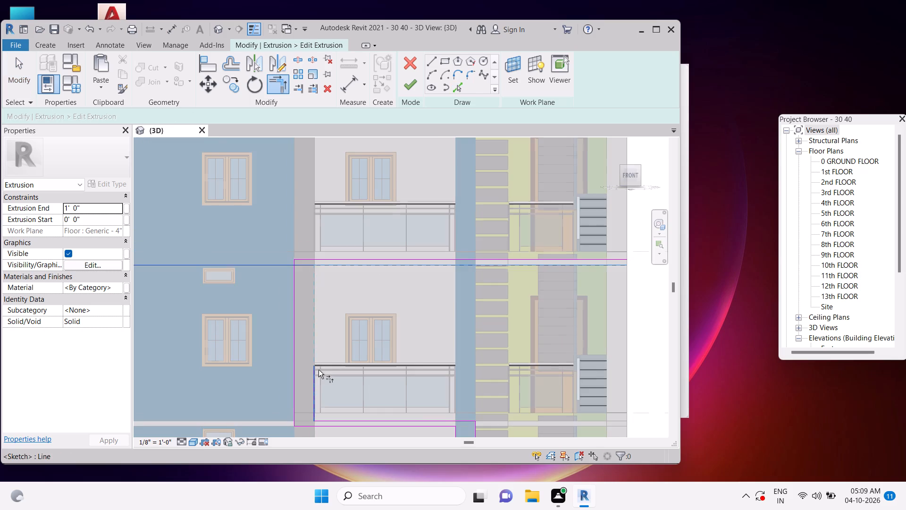
left_click(319, 370)
key("Escape")
key("Escape")
Pick both vertical edges of the blue column above the 12th-floor slab as sketch lines.
scroll(467, 260, "up", 9)
key("Escape")
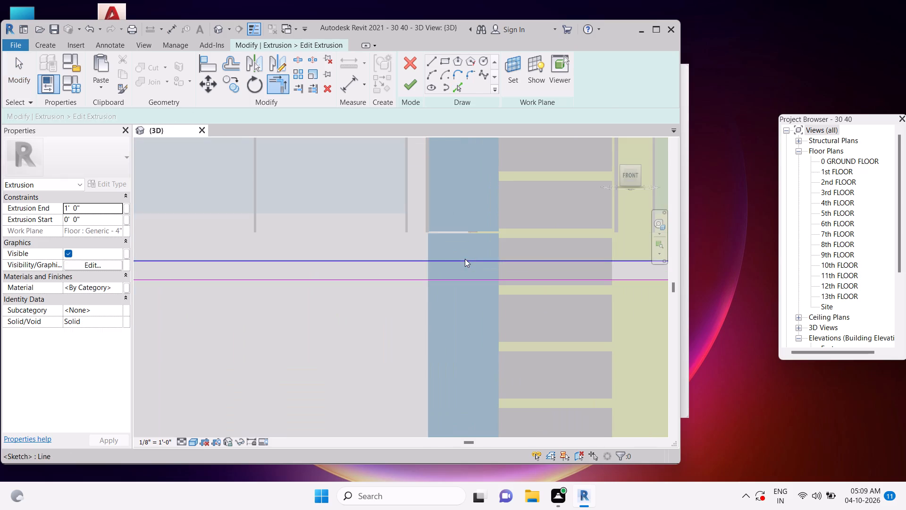
key("Escape")
key("Escape")
left_click(454, 91)
left_click(433, 171)
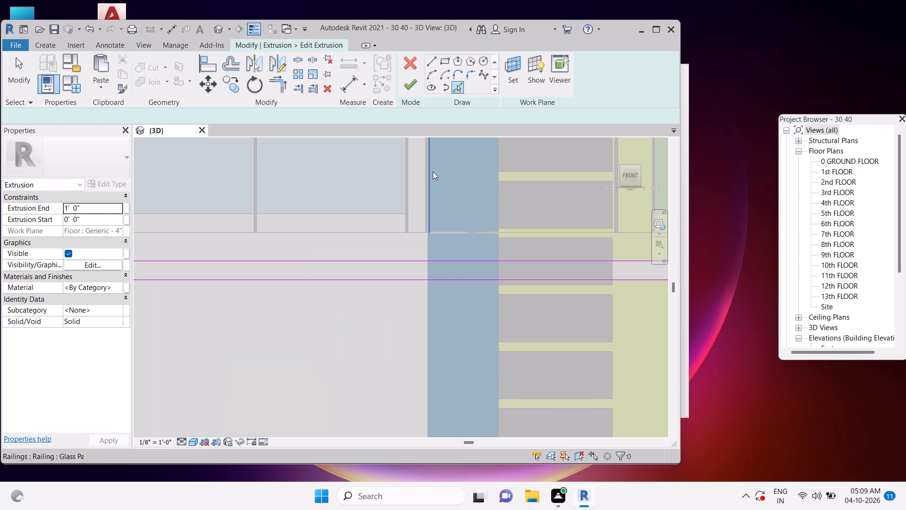
left_click(495, 173)
key("Escape")
key("Escape")
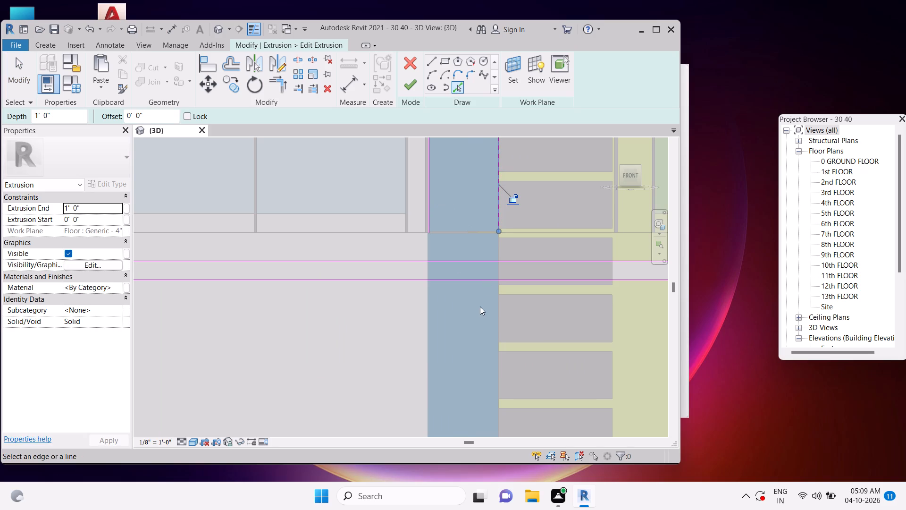
key("Escape")
key("Escape")
Trim the 12th-floor slab's top line to the blue column's inner edge line and its bottom line to the outer edge line.
type("tr")
left_click(407, 260)
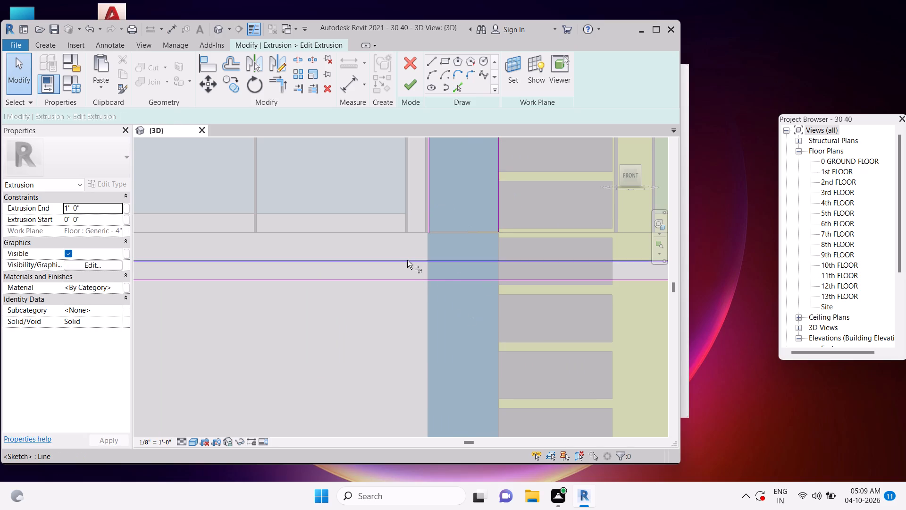
left_click(429, 212)
left_click(447, 277)
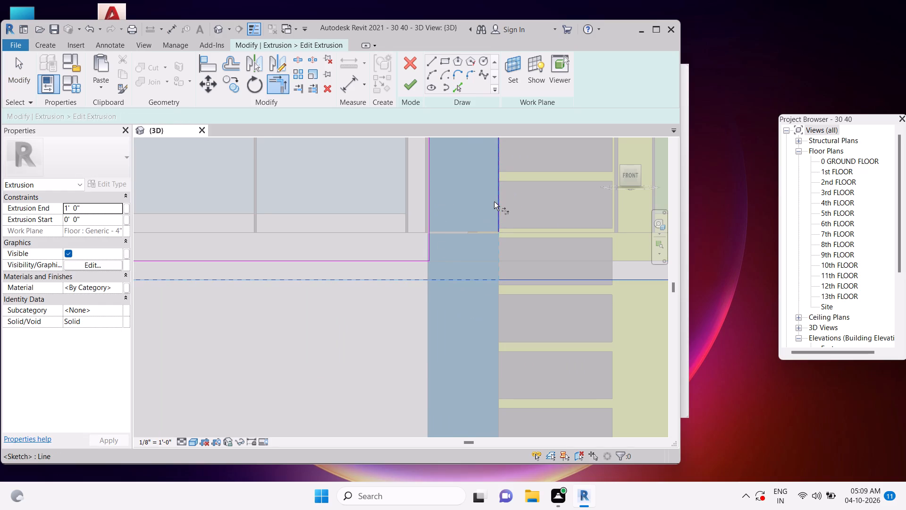
left_click(495, 201)
key("Escape")
Pick the top and bottom edges of the 13th-floor slab as sketch lines across the balcony.
scroll(465, 230, "down", 6)
middle_click_drag(464, 229, 465, 367)
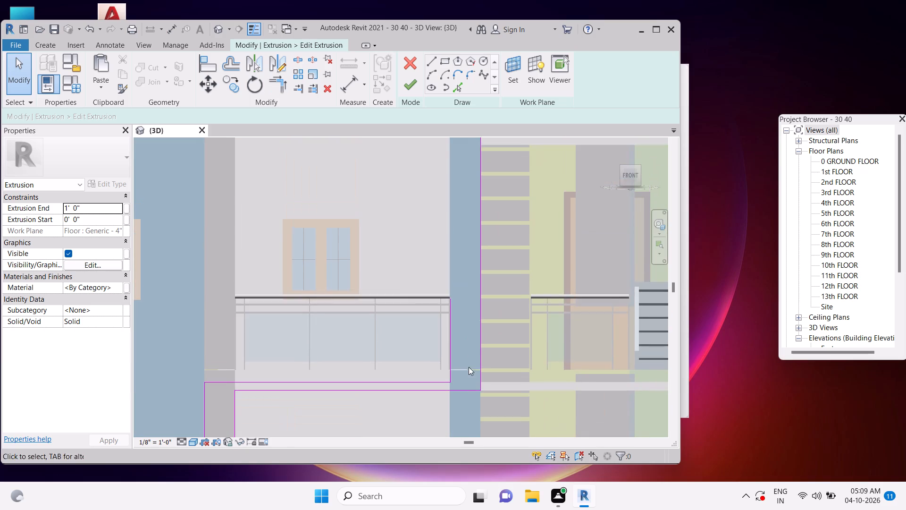
scroll(475, 303, "down", 2)
key("Escape")
key("Escape")
key("Escape")
left_click(462, 86)
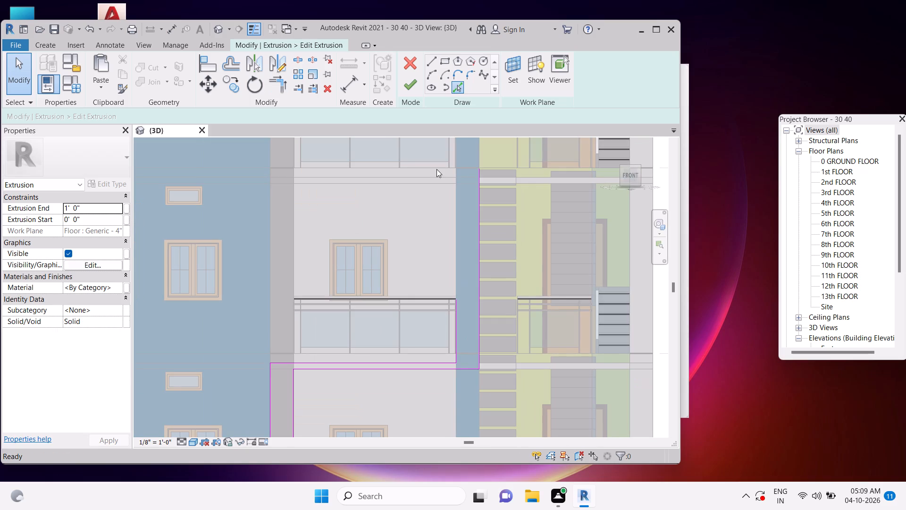
left_click(433, 176)
left_click(432, 183)
key("Escape")
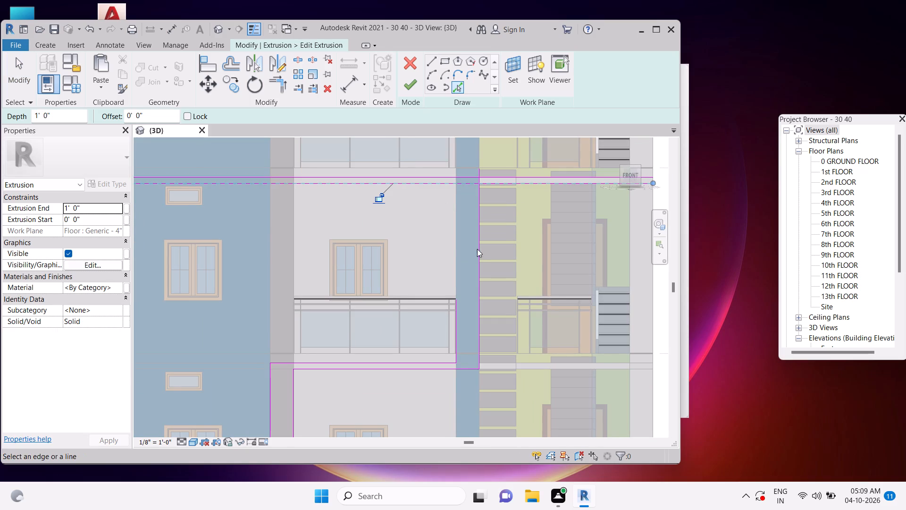
key("Escape")
key("Escape")
key("Escape")
key("Escape")
Trim the 13th-floor slab's bottom line to the blue column's inner edge line and its top line to the outer edge line.
type("tr")
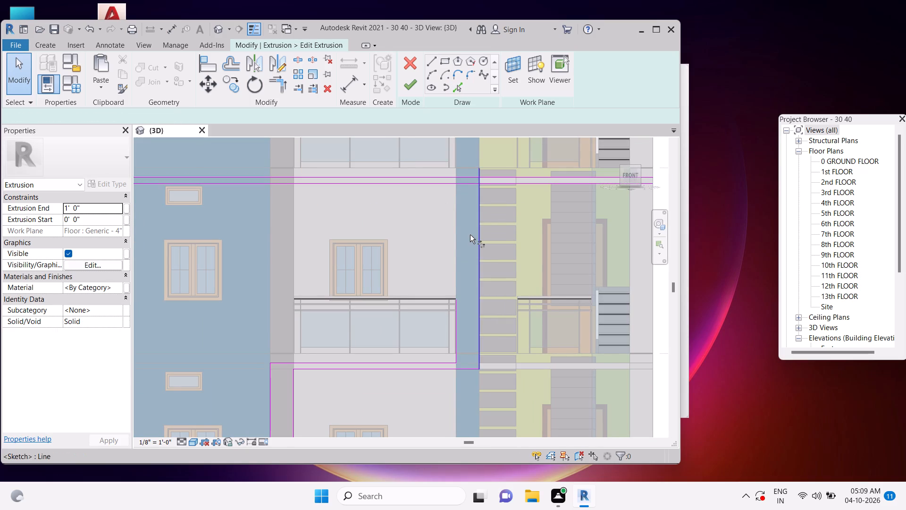
left_click(448, 185)
left_click(457, 307)
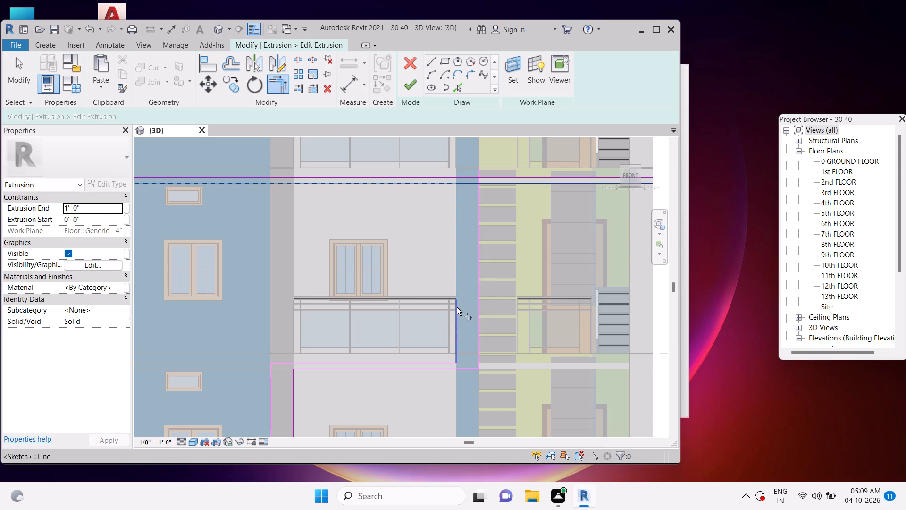
left_click(478, 263)
left_click(448, 178)
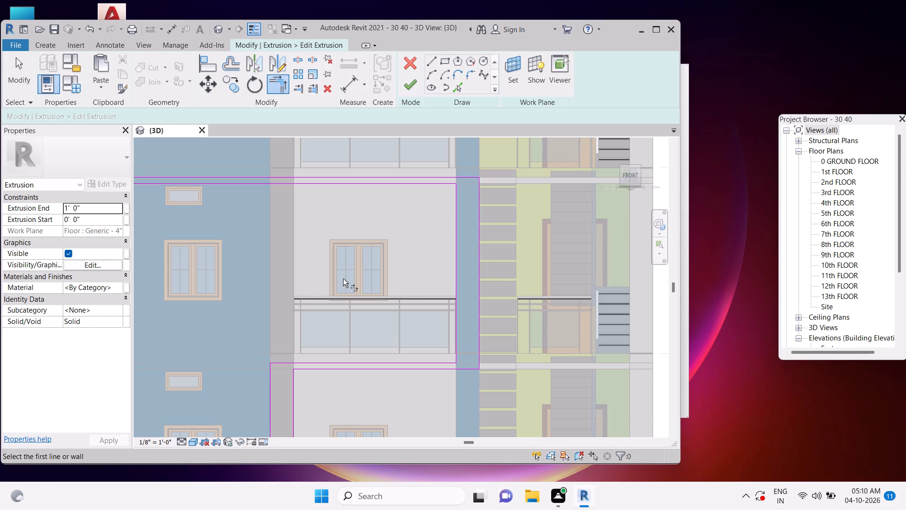
middle_click_drag(343, 278, 411, 313)
key("Escape")
key("Escape")
key("Escape")
Pick both vertical edges of the grey column above the 13th-floor slab as sketch lines.
scroll(385, 208, "up", 4)
middle_click_drag(380, 214, 456, 282)
key("Escape")
key("Escape")
left_click(459, 87)
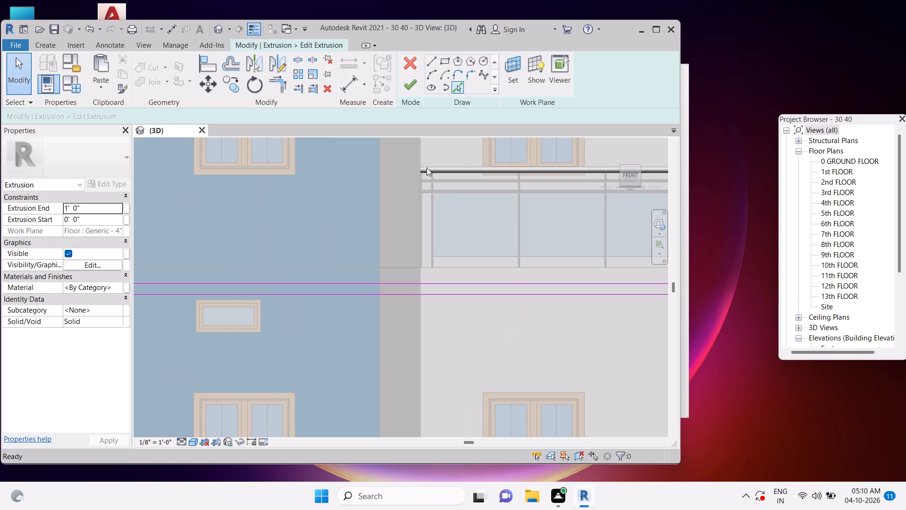
left_click(421, 156)
left_click(381, 175)
key("Escape")
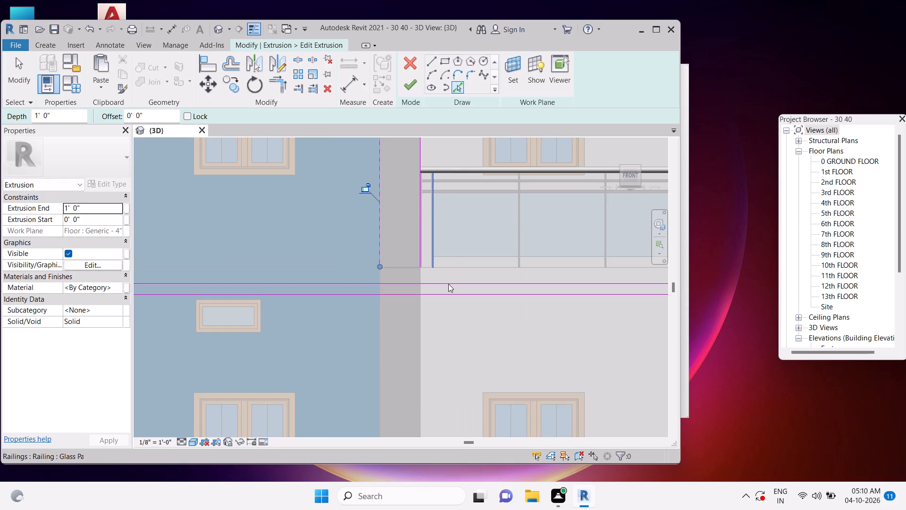
key("Escape")
key("Escape")
key("Escape")
key("Escape")
Trim the 13th-floor slab's bottom line to the grey column's outer edge line and its top line to the inner edge line.
type("tr")
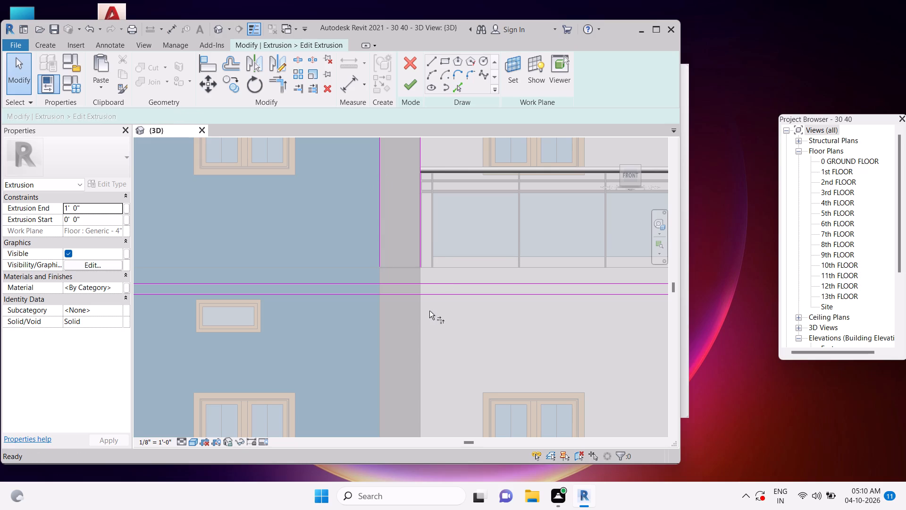
left_click(422, 297)
left_click(382, 232)
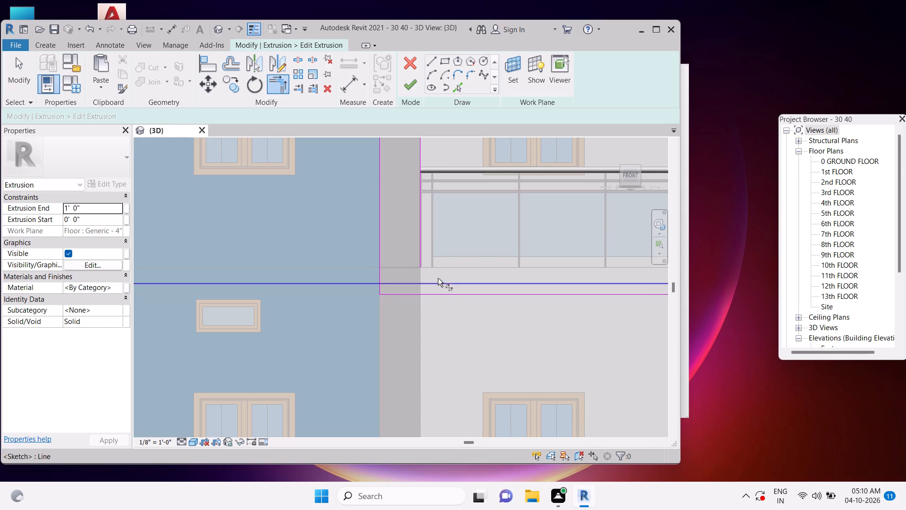
left_click(438, 278)
left_click(436, 280)
left_click(420, 249)
key("Escape")
scroll(420, 252, "down", 4)
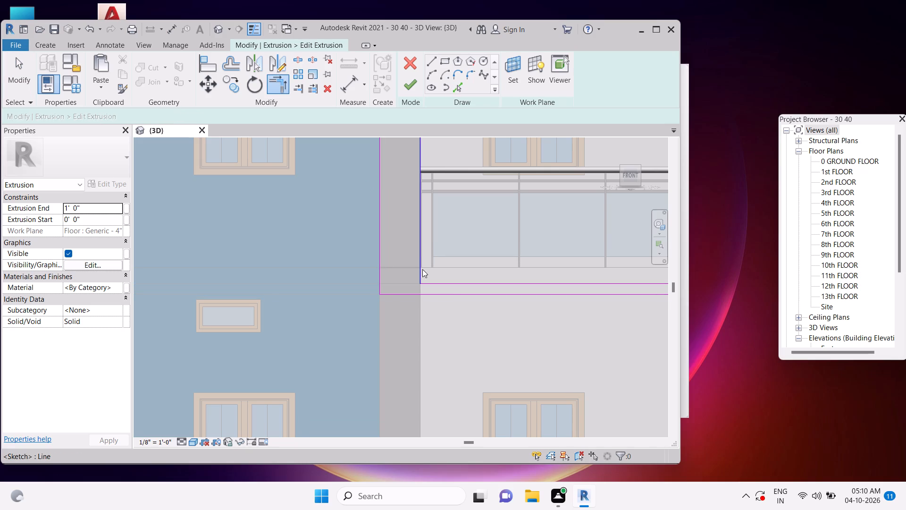
middle_click_drag(452, 226, 431, 379)
scroll(428, 299, "down", 3)
key("Escape")
key("Escape")
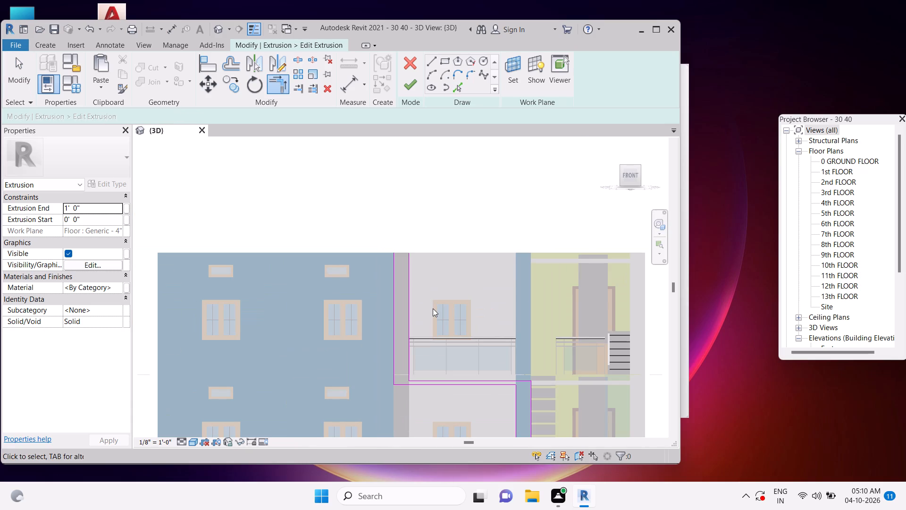
key("Escape")
key("Escape")
Pick the grey column's top edge at roof level as the sketch line closing the frame profile.
left_click(462, 87)
scroll(406, 243, "up", 2)
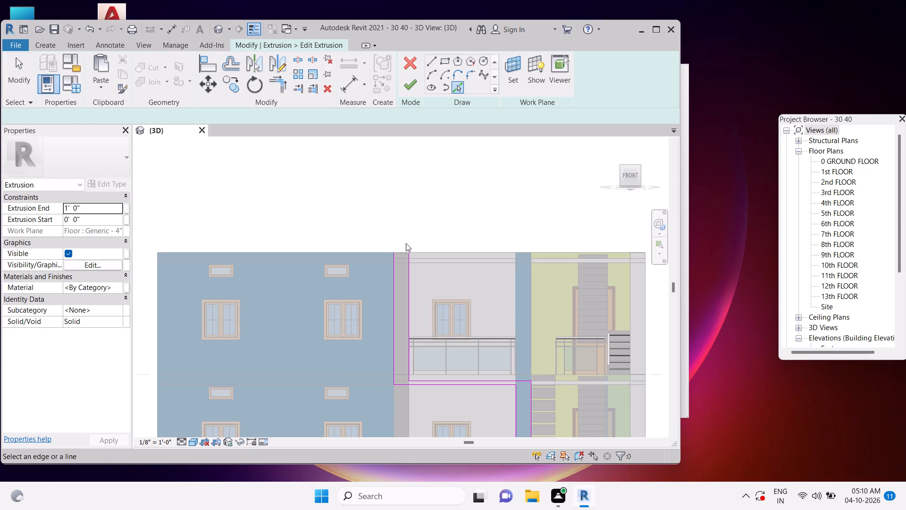
scroll(406, 243, "up", 2)
left_click(400, 258)
key("Escape")
key("Escape")
key("Escape")
key("Escape")
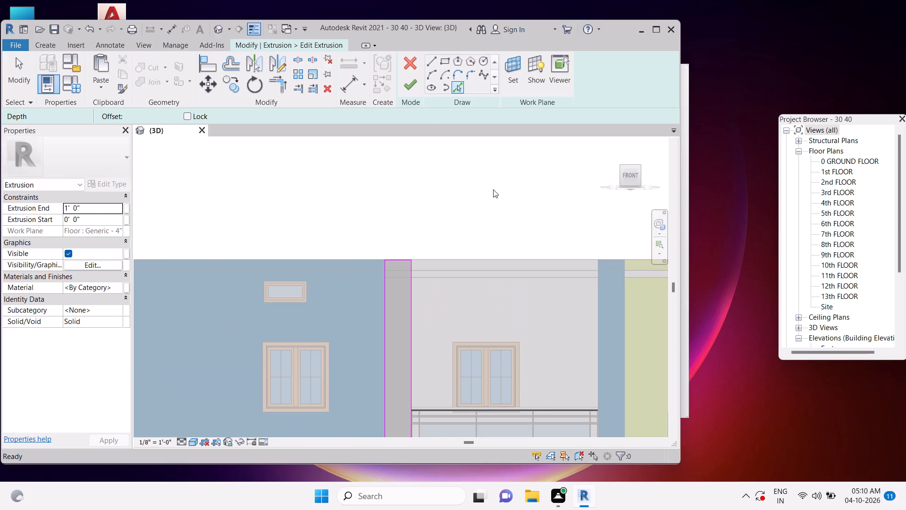
Finish the extrusion sketch and the in-place model of the balcony frame.
left_click(411, 85)
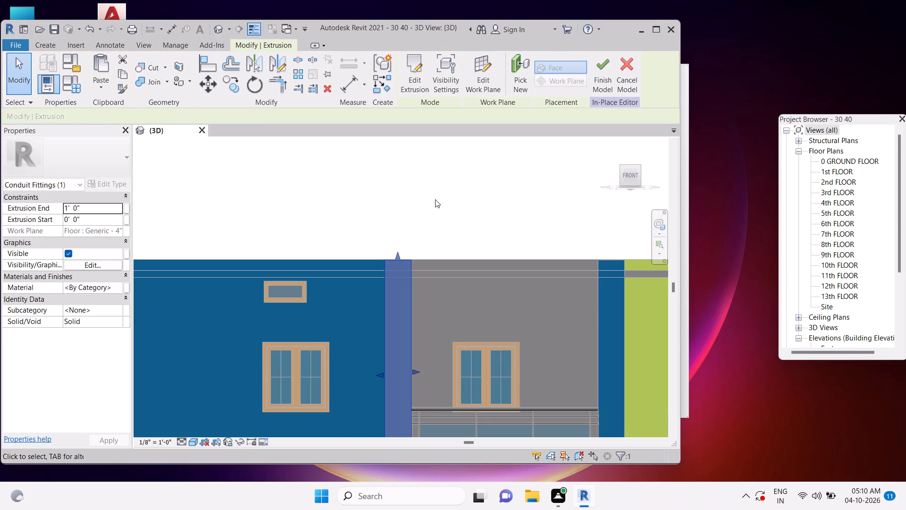
key("Escape")
key("Escape")
left_click(415, 83)
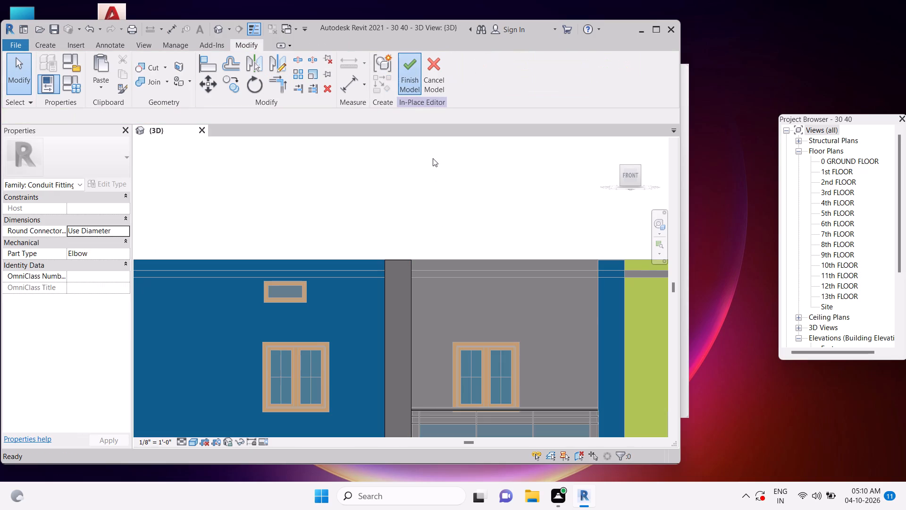
Save the project.
scroll(489, 192, "down", 11)
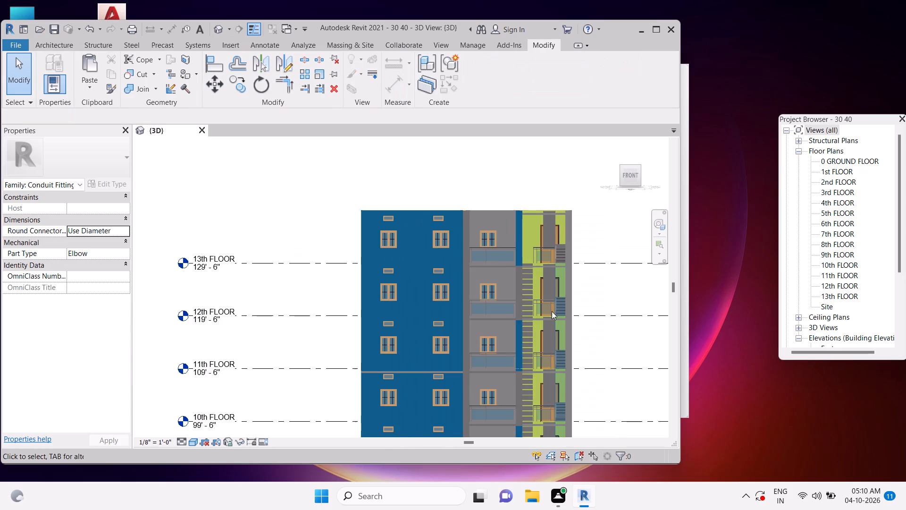
middle_click_drag(549, 314, 471, 381, "shift")
key("Escape")
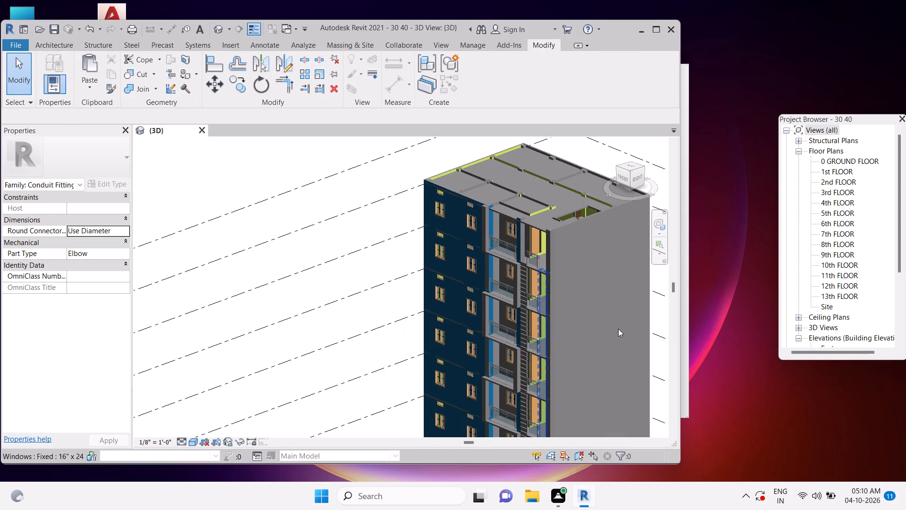
key("Escape")
key("Escape")
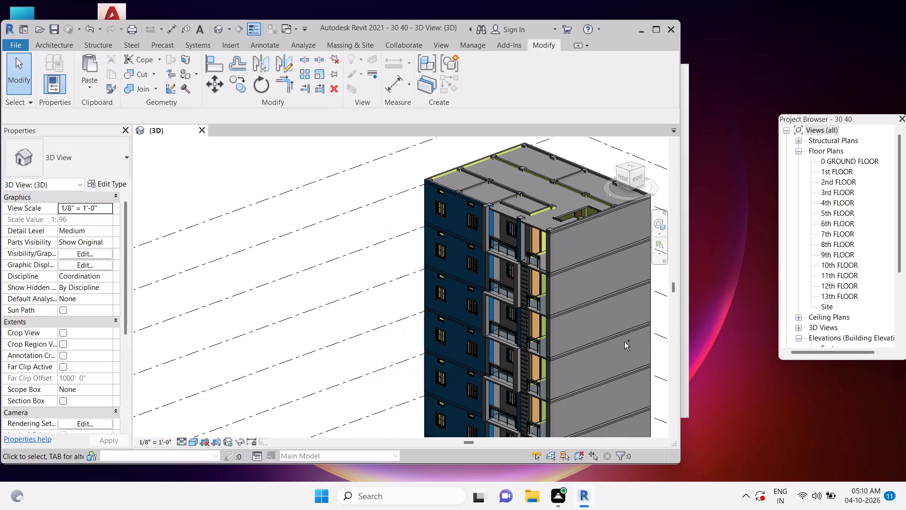
key("ctrl+s")
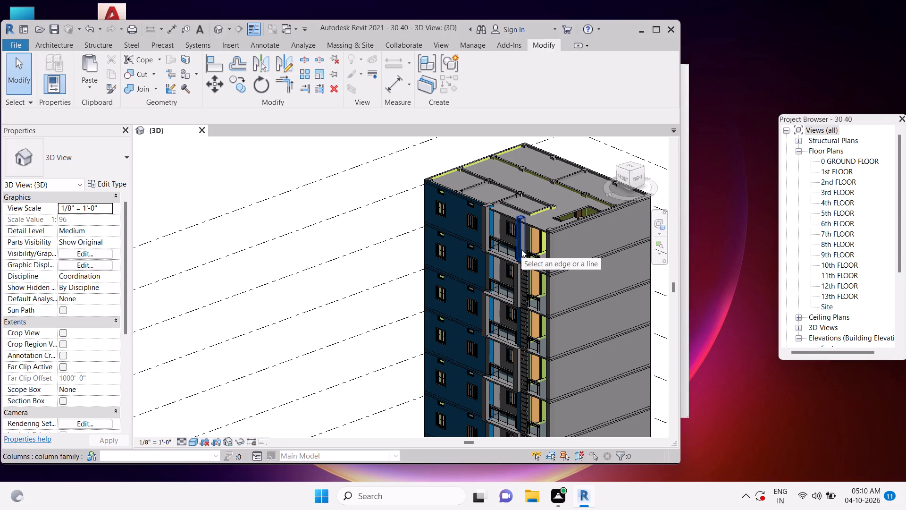
Examine the finished zigzag frame on the tower's front from several angles.
middle_click_drag(464, 310, 550, 271, "shift")
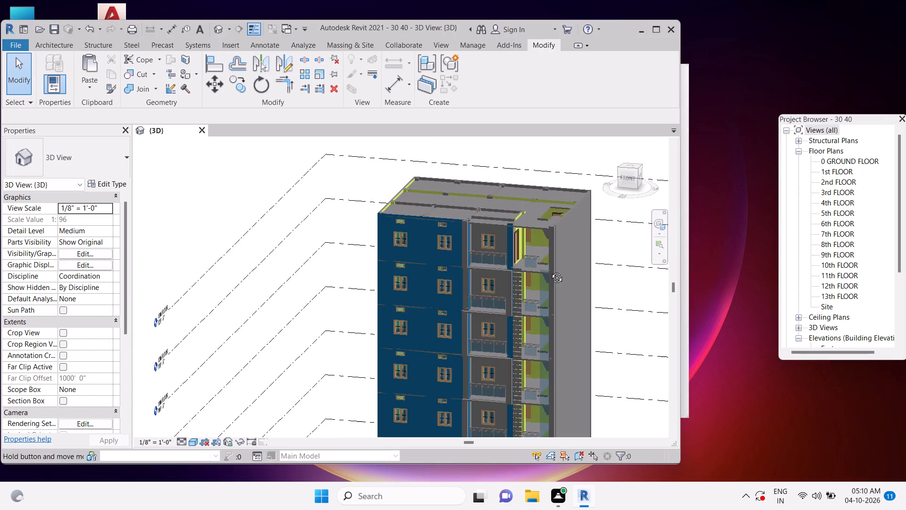
middle_click_drag(550, 271, 562, 259, "shift")
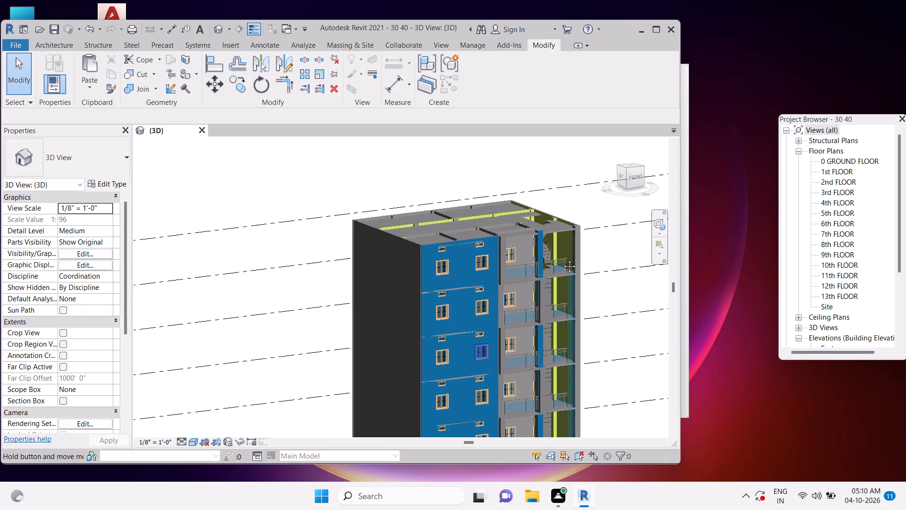
middle_click_drag(562, 259, 506, 205, "shift")
scroll(502, 198, "down", 7)
key("Escape")
middle_click_drag(552, 335, 508, 366, "shift")
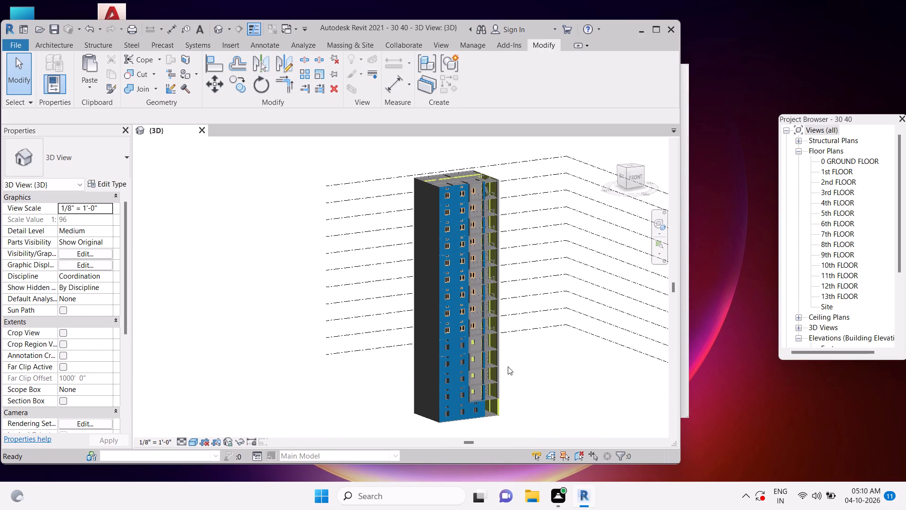
middle_click_drag(508, 366, 507, 366, "shift")
scroll(552, 387, "up", 1)
middle_click_drag(551, 387, 432, 397, "shift")
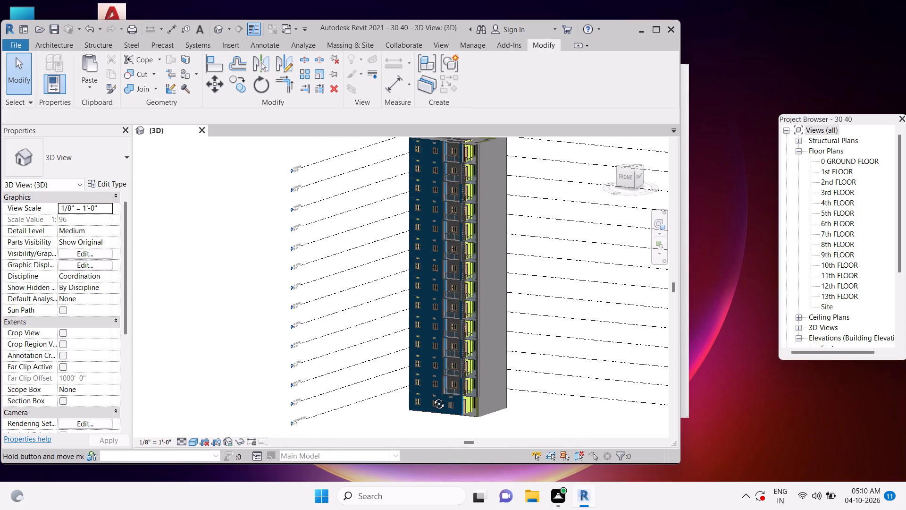
middle_click_drag(432, 397, 440, 428, "shift")
key("Escape")
key("Escape")
Open the balcony frame for in-place editing at the 1st floor, seen from the front.
left_click(625, 181)
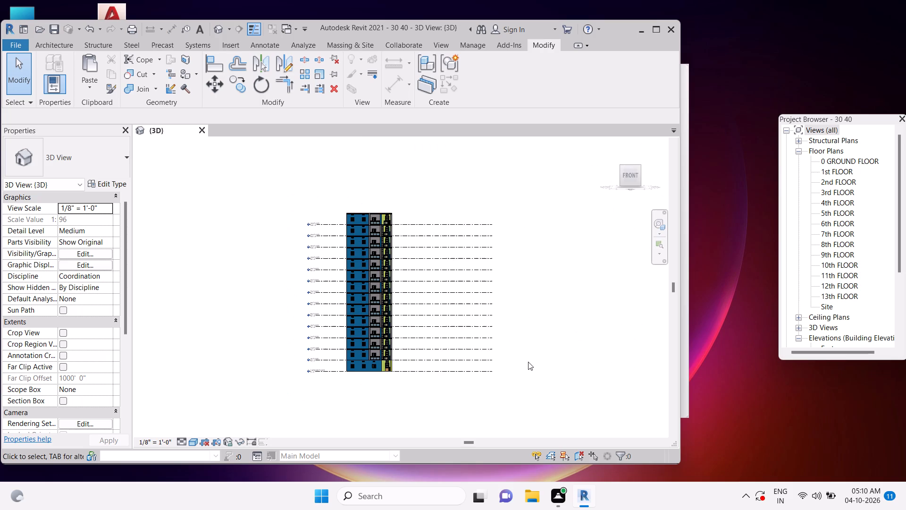
scroll(388, 377, "up", 18)
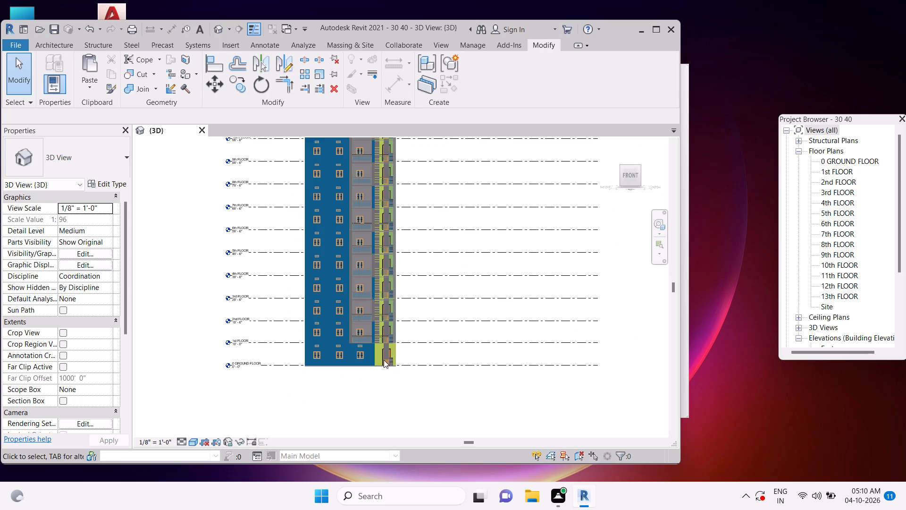
scroll(384, 360, "up", 1)
key("Escape")
key("Escape")
key("Escape")
left_click(344, 235)
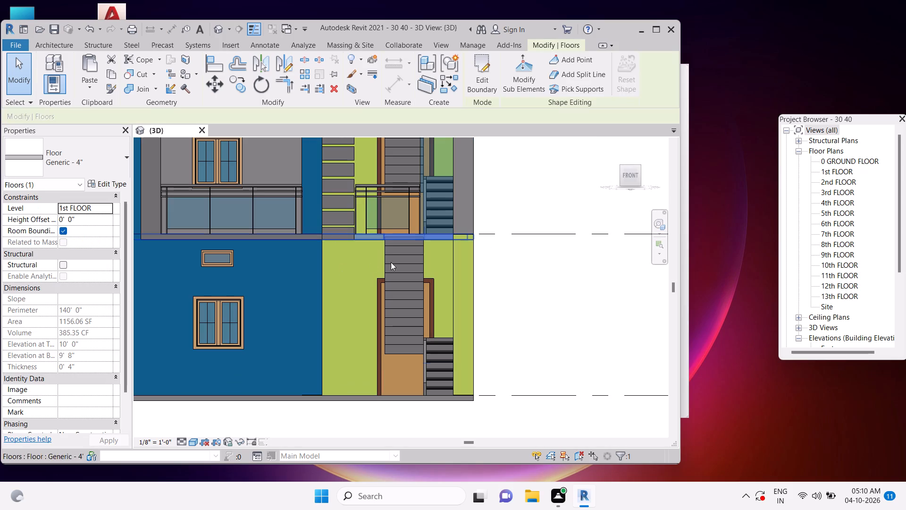
middle_click_drag(389, 265, 476, 311)
key("Escape")
key("Escape")
left_click(250, 194)
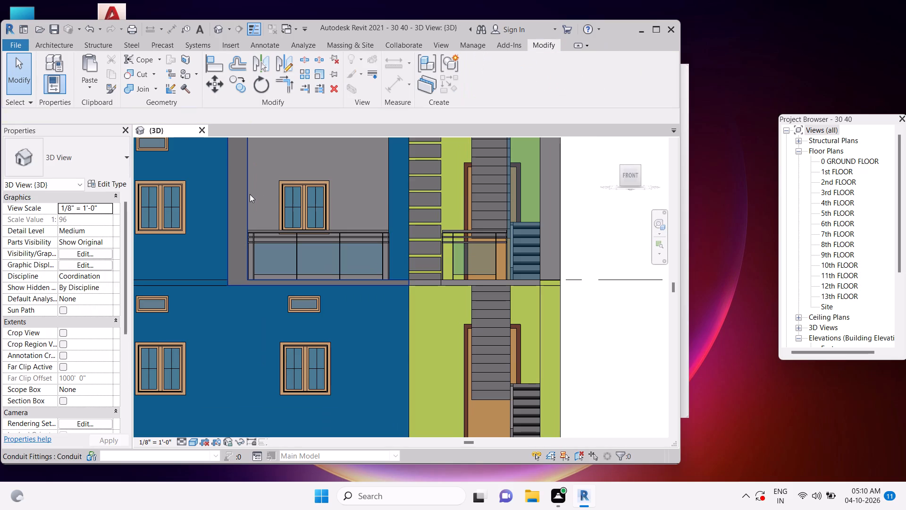
left_click(470, 79)
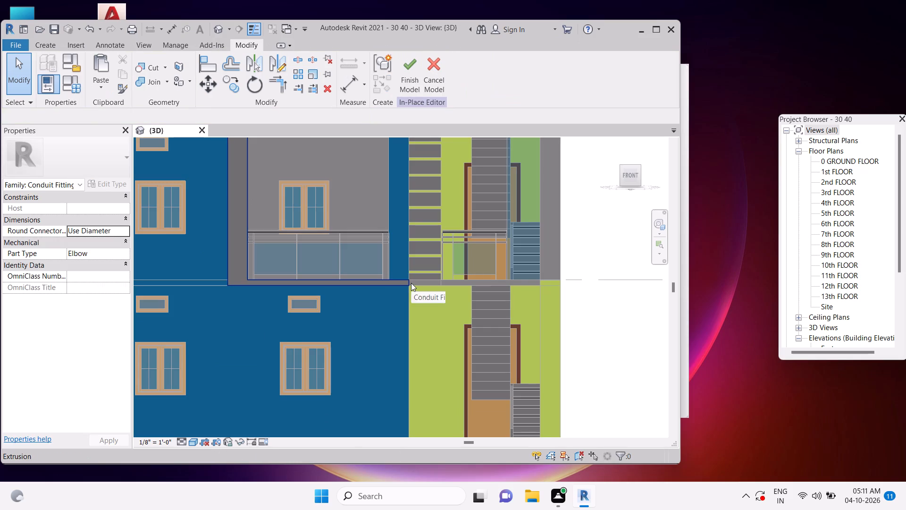
Stretch the frame extrusion's free end along the 1st-floor slab to the outer edge of the stair-side wall.
left_click(411, 283)
scroll(413, 285, "up", 4)
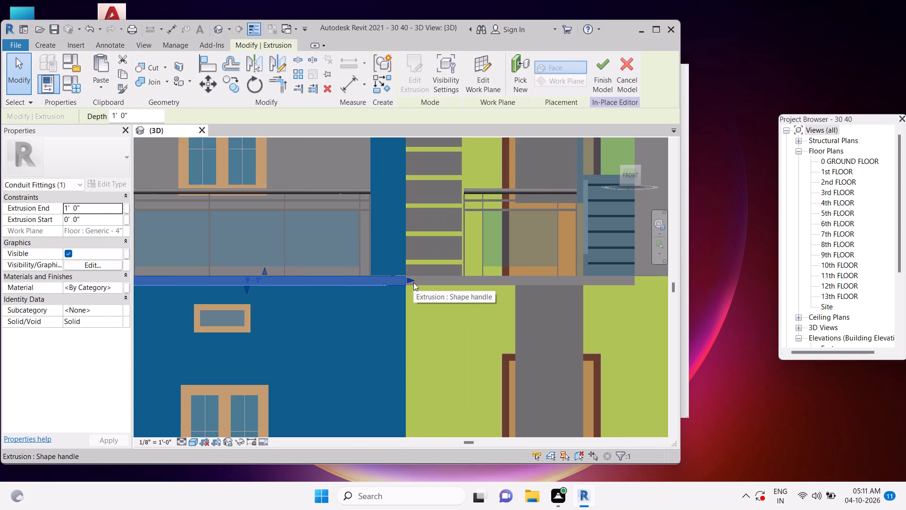
scroll(413, 282, "down", 3)
left_click_drag(411, 279, 546, 276)
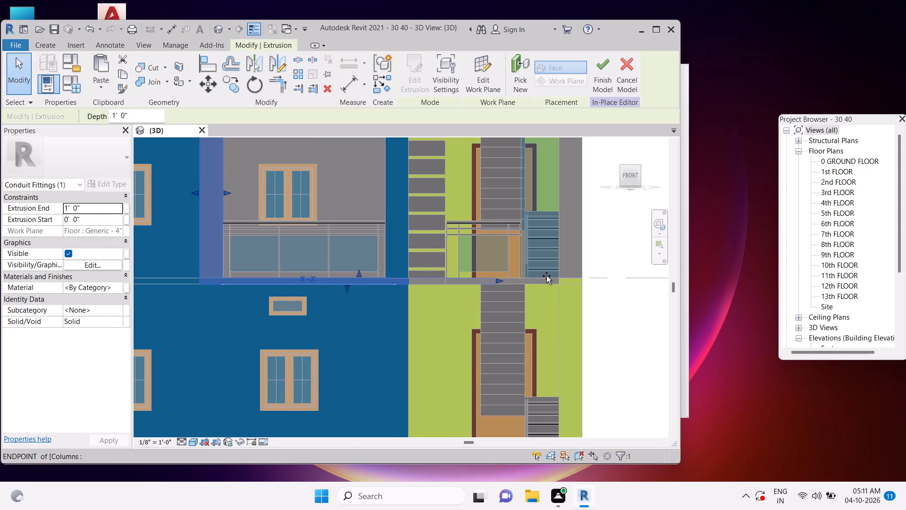
left_click_drag(546, 276, 576, 279)
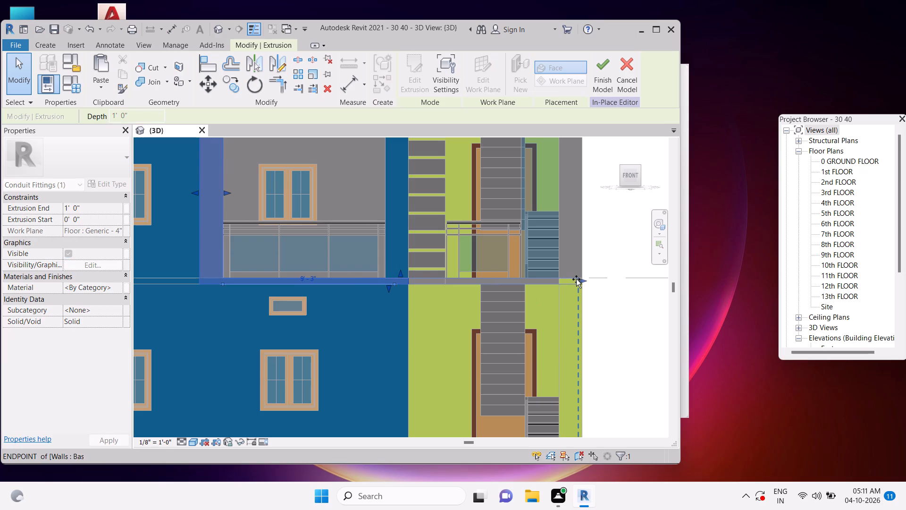
left_click_drag(576, 279, 577, 279)
scroll(597, 288, "up", 6)
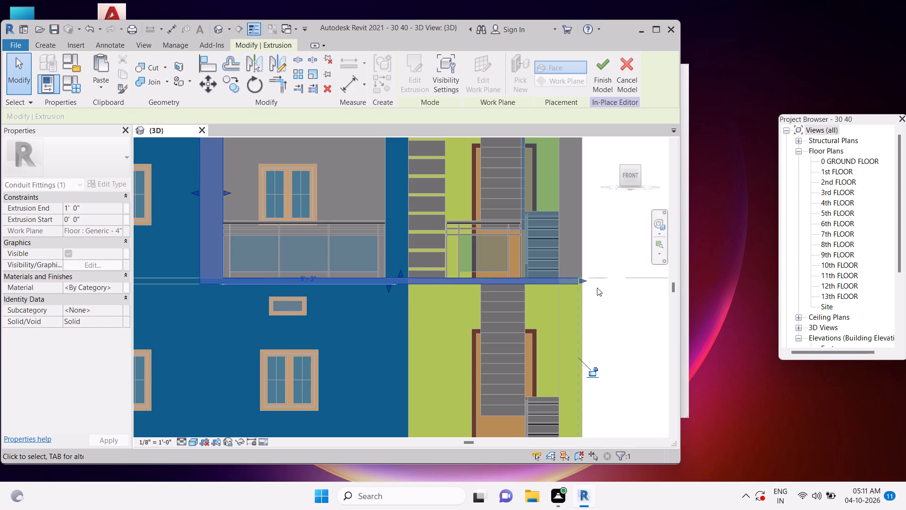
scroll(597, 288, "up", 5)
left_click_drag(525, 260, 538, 260)
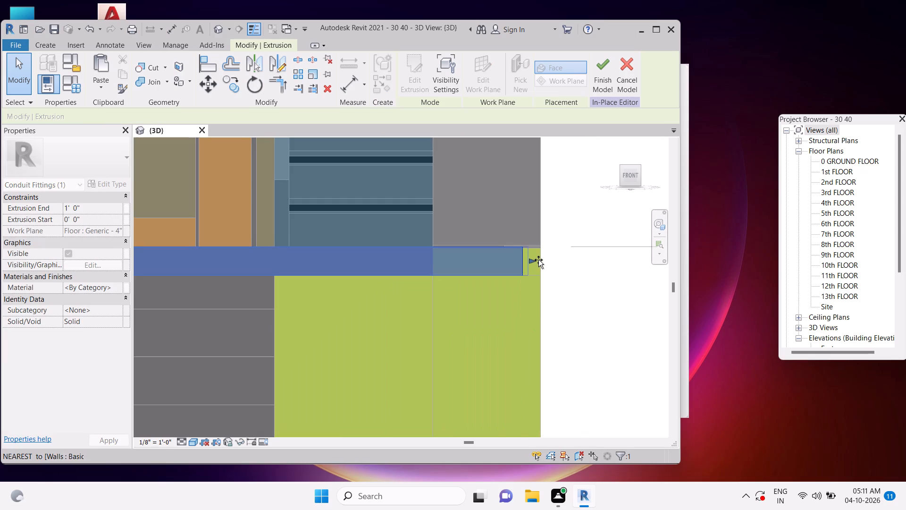
left_click_drag(538, 260, 540, 259)
scroll(560, 229, "down", 7)
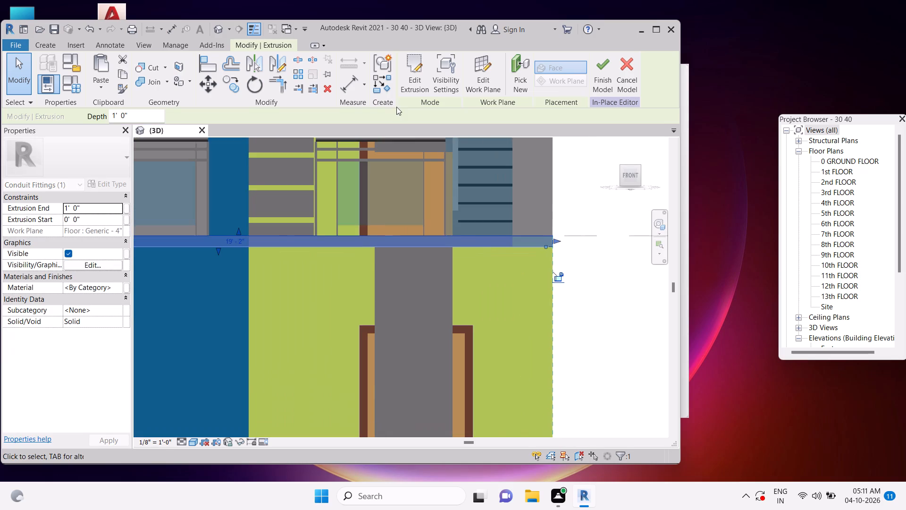
In the frame's sketch, draw a line about 2'-1" down the blue wall's edge below the slab and 9'-4 1/2" across to the outer wall edge.
left_click(418, 71)
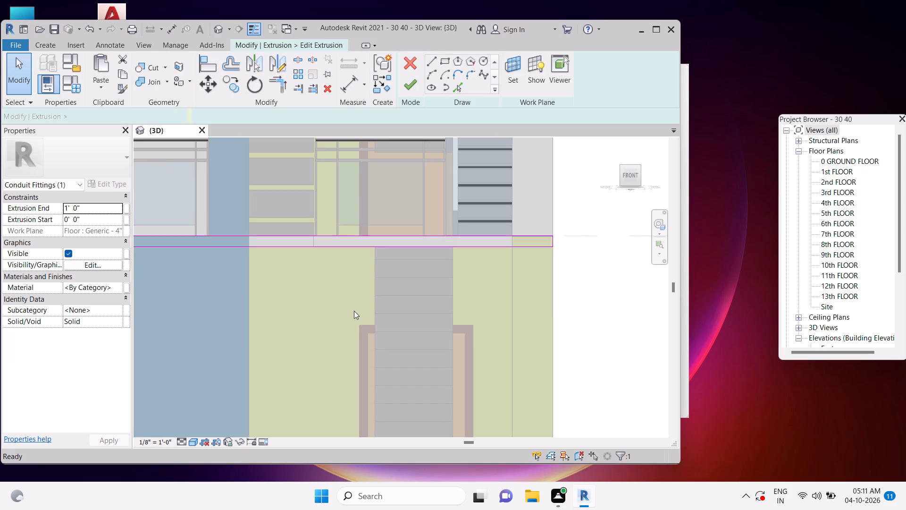
scroll(354, 311, "down", 3)
key("Escape")
key("Escape")
left_click(432, 63)
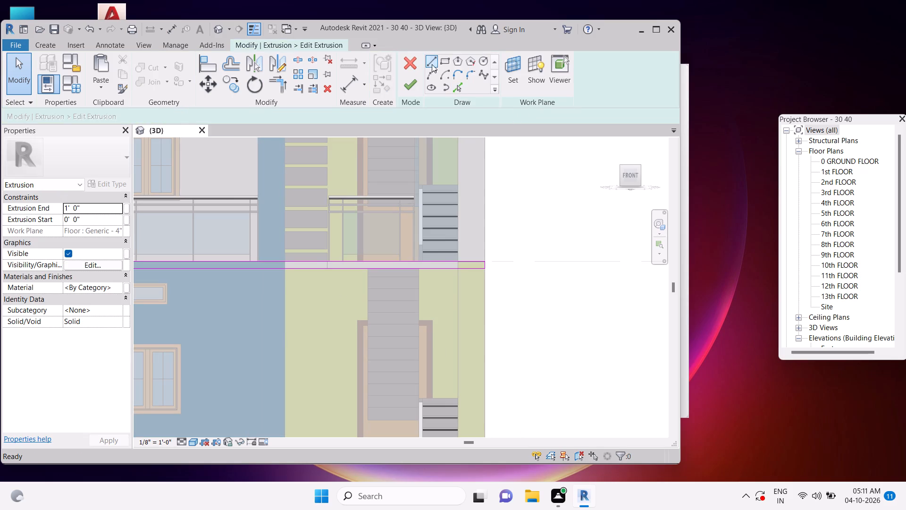
left_click(284, 266)
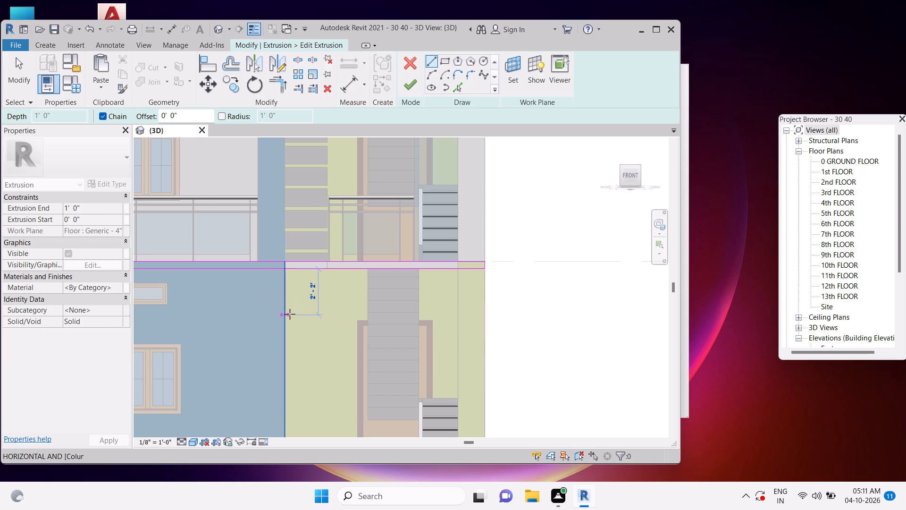
left_click(290, 313)
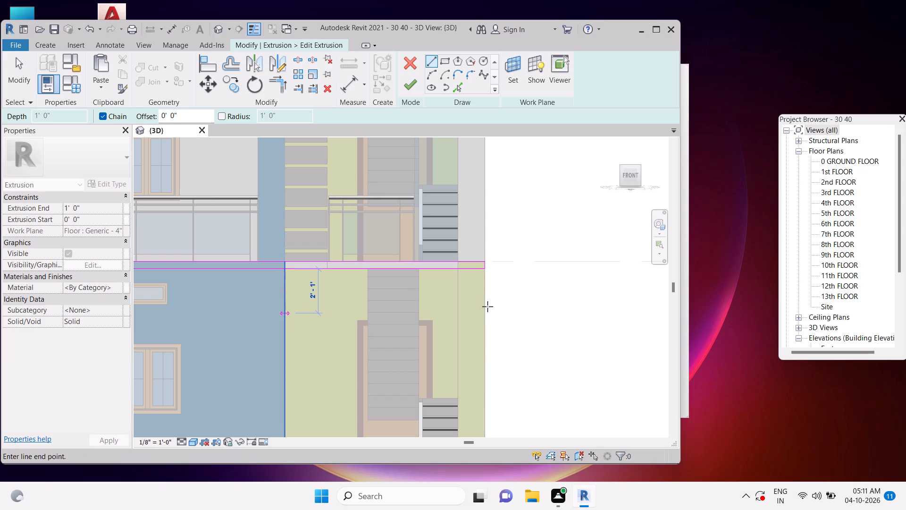
left_click(484, 306)
key("Escape")
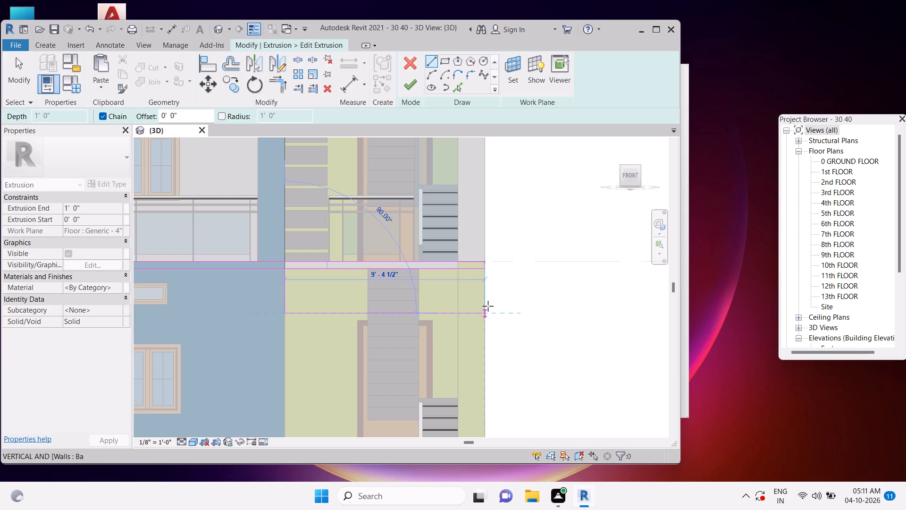
key("Escape")
key("Escape")
key("Escape")
key("Escape")
key("Escape")
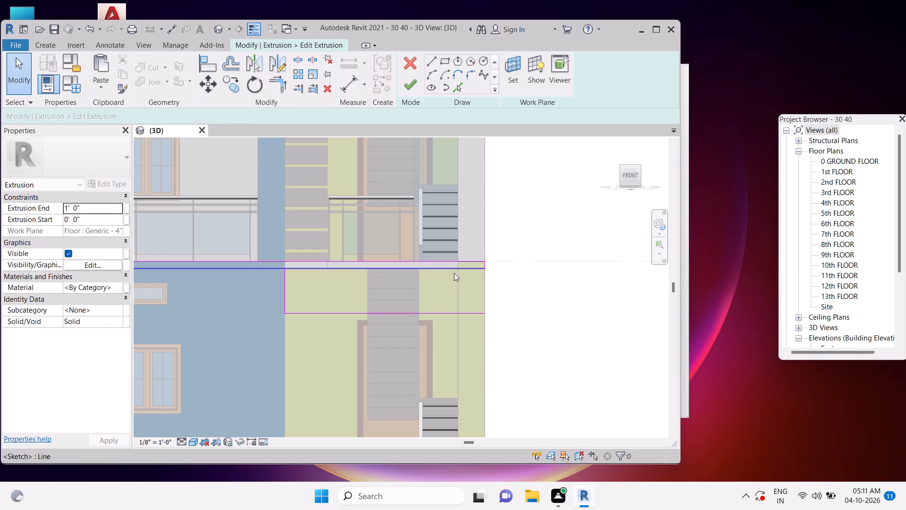
Trim the frame's lower slab line and the new vertical line to a corner at the blue wall's edge.
key("Escape")
key("t")
key("r")
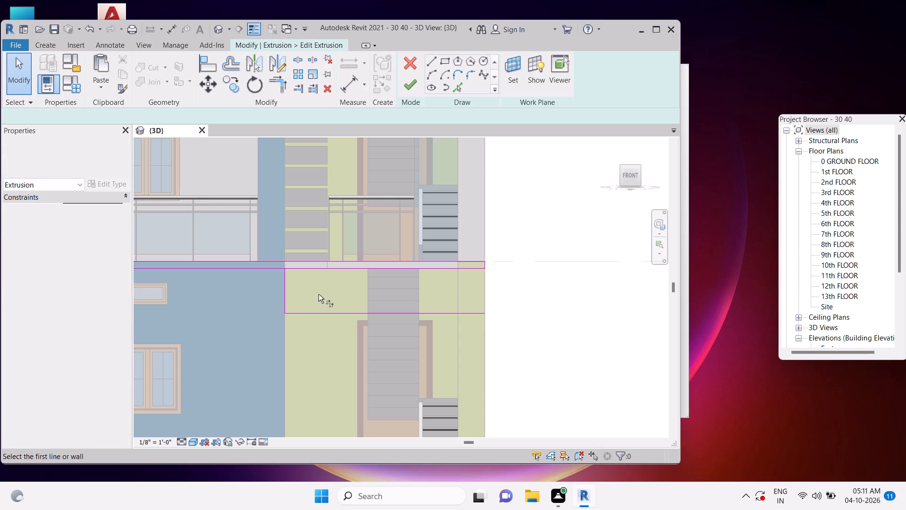
left_click(287, 292)
left_click(264, 273)
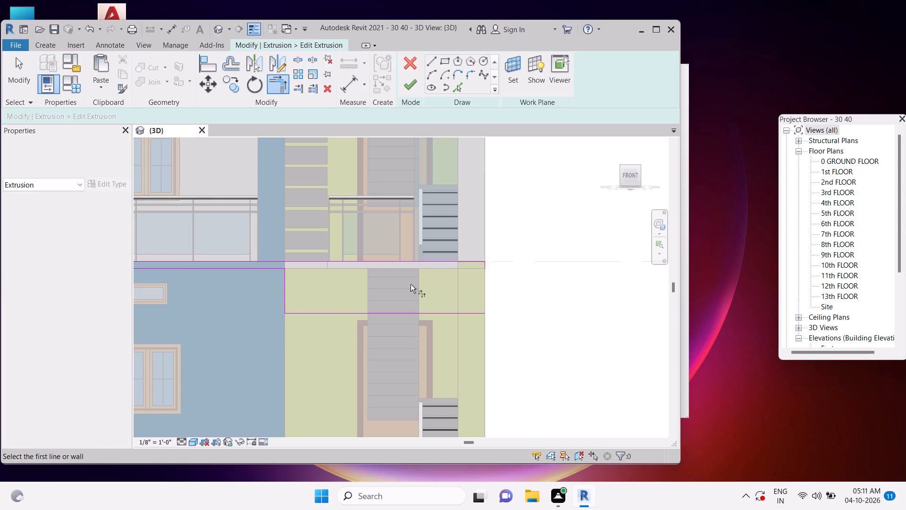
key("Escape")
key("Escape")
Extend the frame's short end line at the outer wall edge down to meet the new bottom line, closing the profile.
scroll(484, 260, "up", 9)
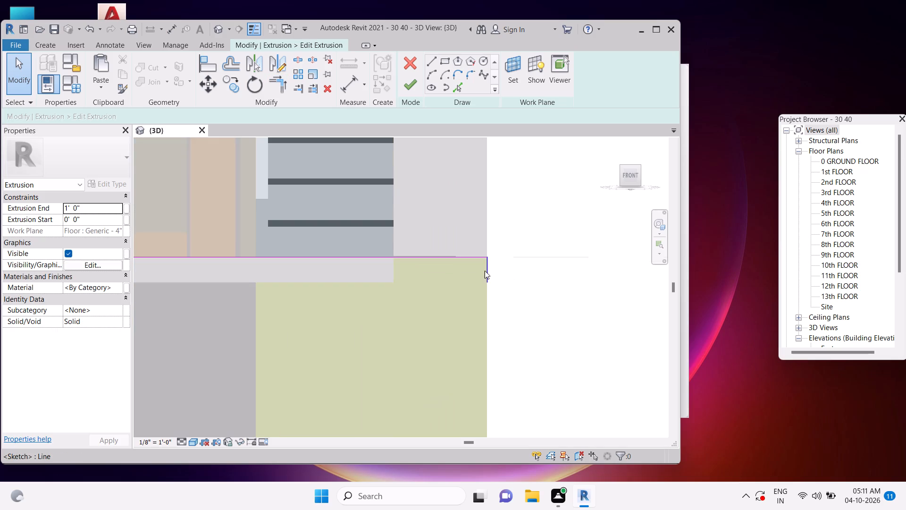
scroll(487, 269, "down", 5)
key("Escape")
key("Escape")
type("tr")
left_click(489, 278)
left_click(464, 353)
key("Escape")
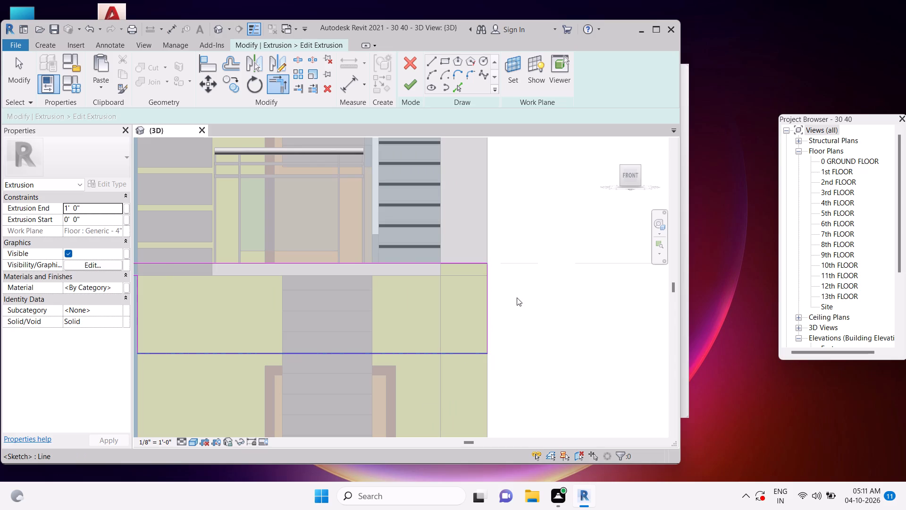
key("Escape")
scroll(517, 297, "down", 3)
key("Escape")
key("Escape")
key("Escape")
Finish the extrusion sketch and complete the in-place frame model after checking the new entrance band in 3D.
left_click(413, 89)
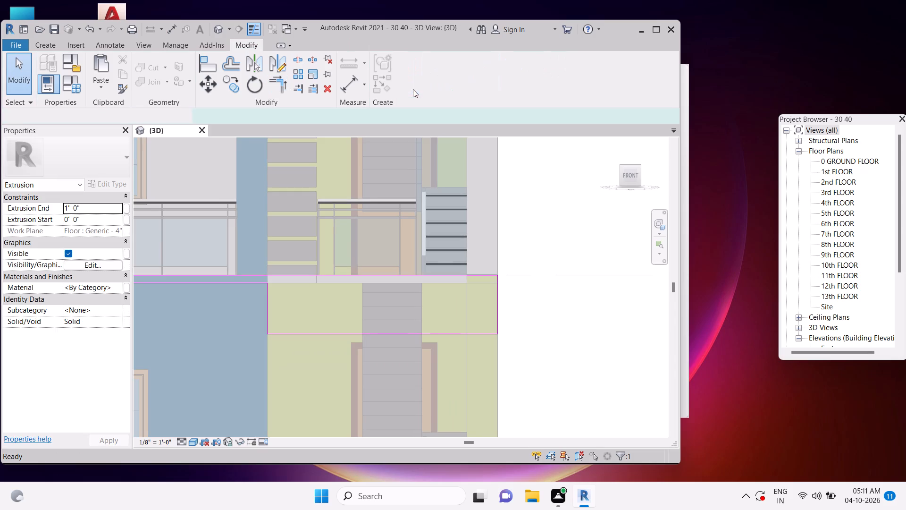
key("Escape")
key("Escape")
scroll(495, 280, "down", 7)
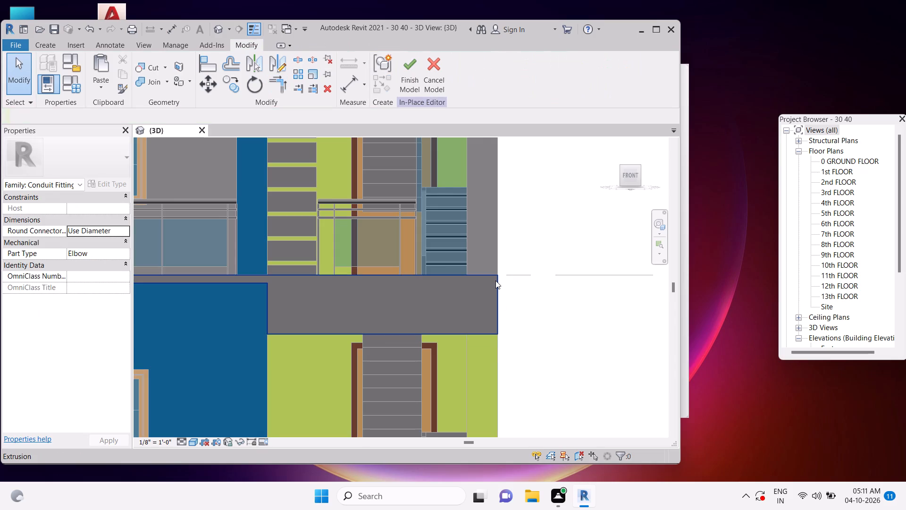
scroll(495, 280, "down", 5)
middle_click_drag(514, 311, 453, 387, "shift")
middle_click_drag(510, 268, 453, 387)
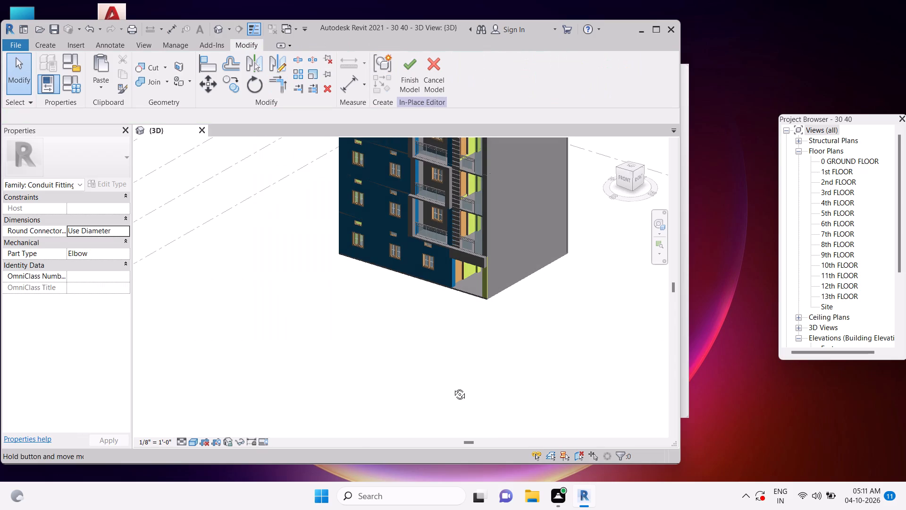
middle_click_drag(453, 387, 506, 341)
left_click(405, 67)
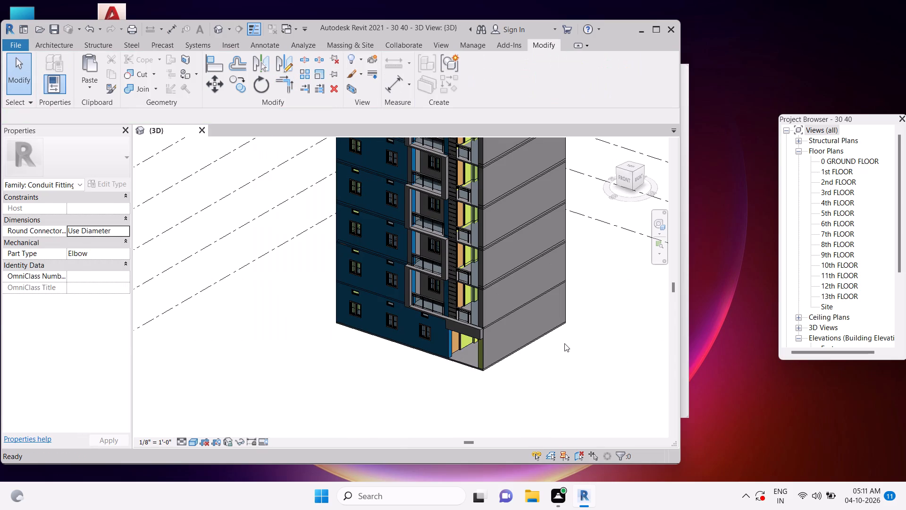
Save the 30 40 project.
key("ctrl+s")
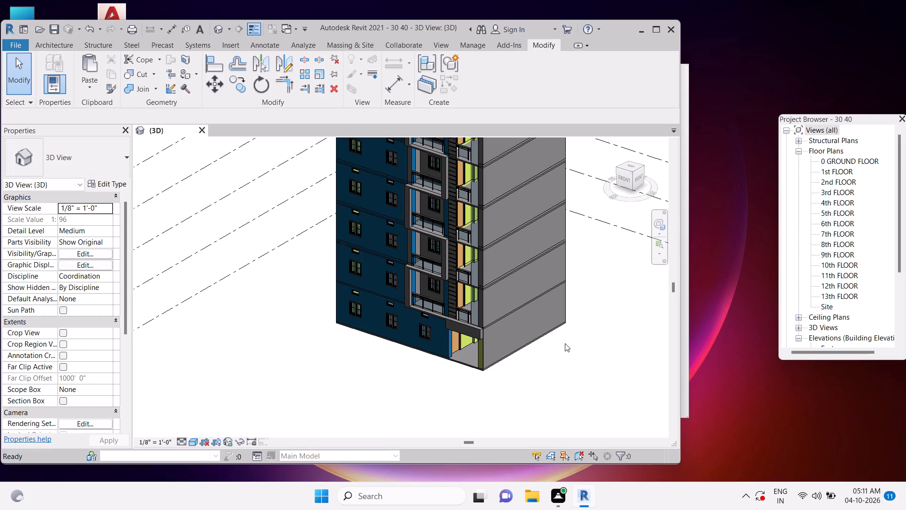
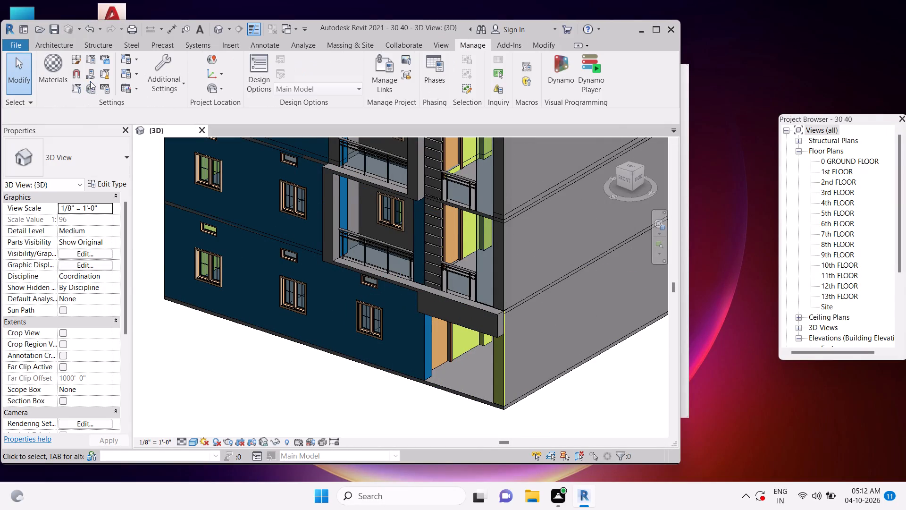
Open the Material Browser for the 30 40 project.
left_click(47, 76)
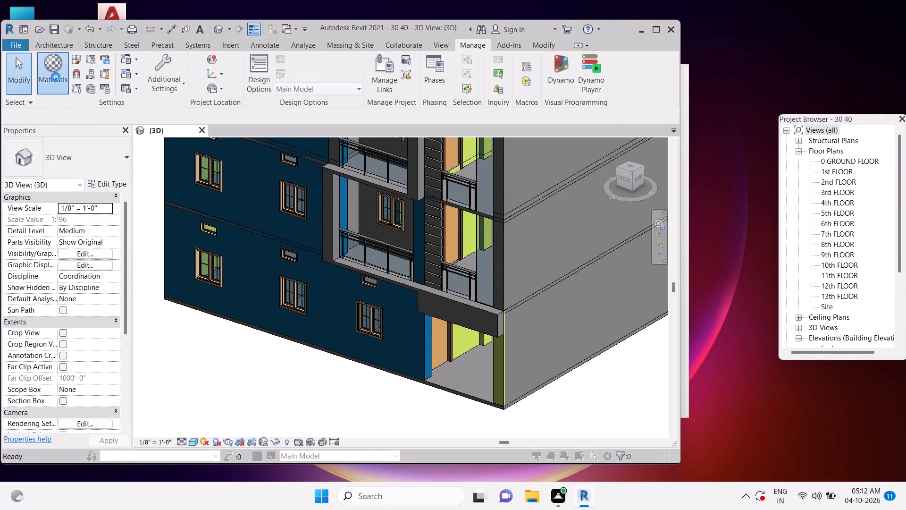
key("ctrl+s")
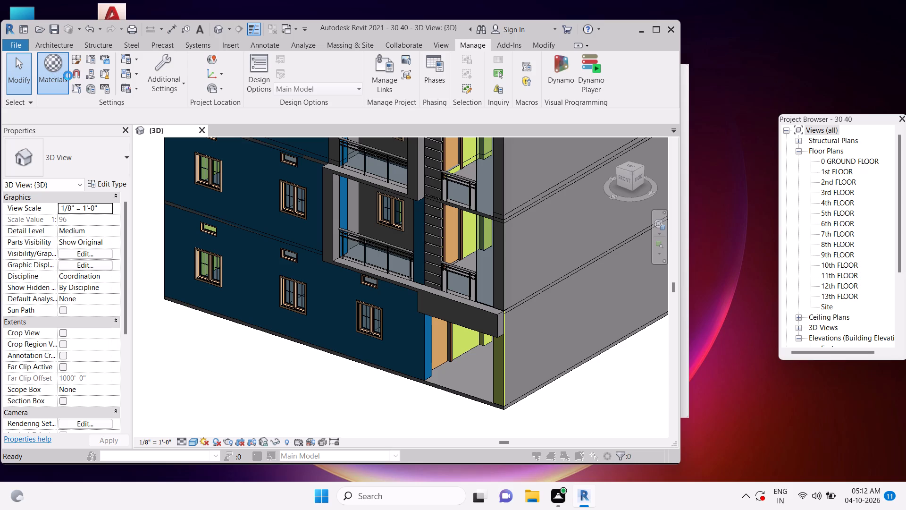
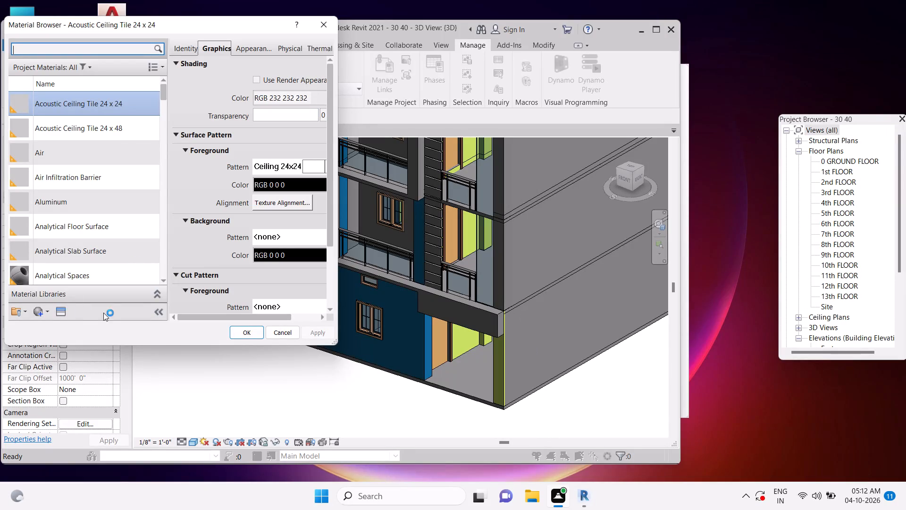
Create a new project material and name it white.
left_click(45, 313)
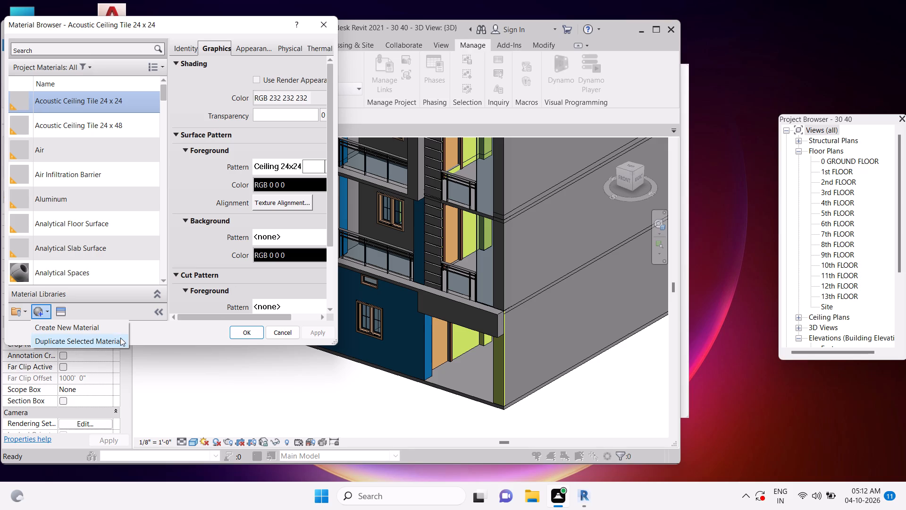
left_click(94, 326)
right_click(96, 178)
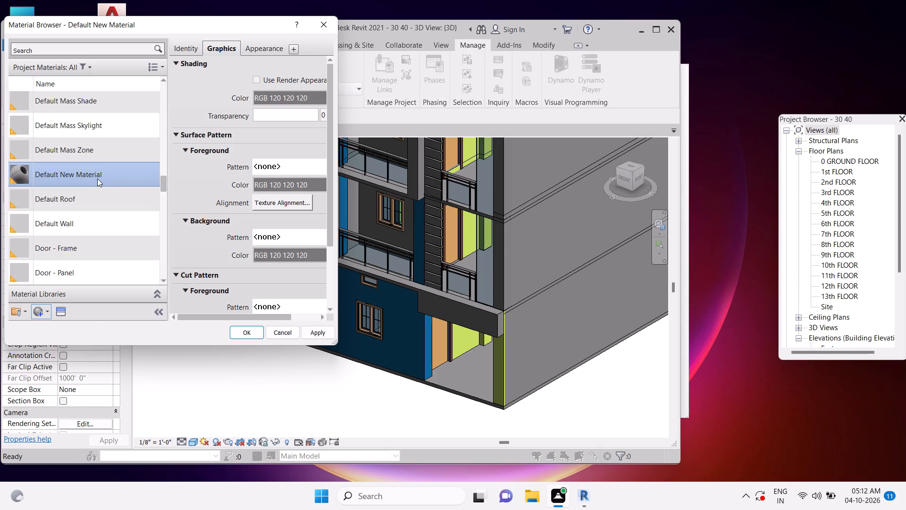
left_click(122, 212)
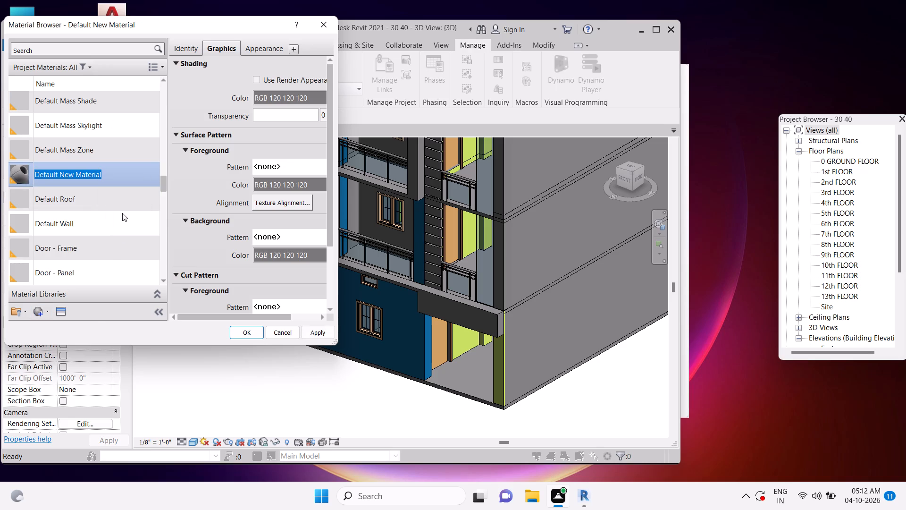
type("white")
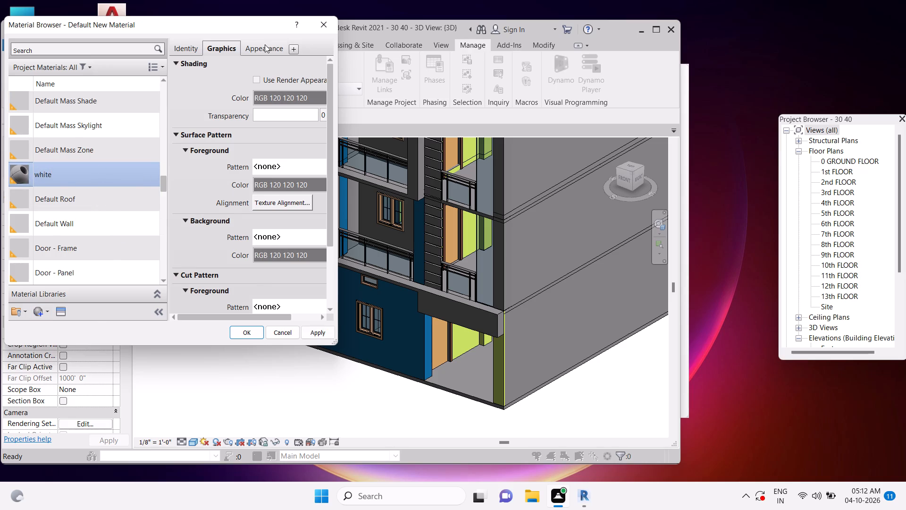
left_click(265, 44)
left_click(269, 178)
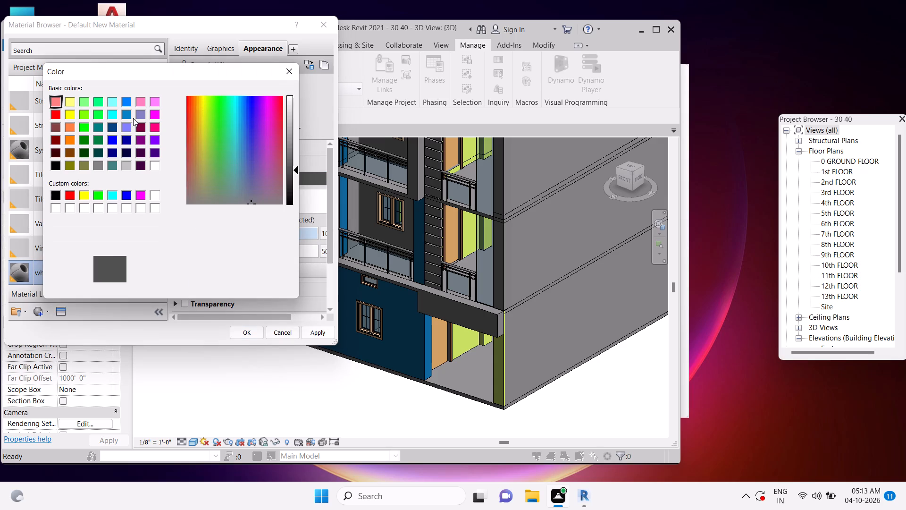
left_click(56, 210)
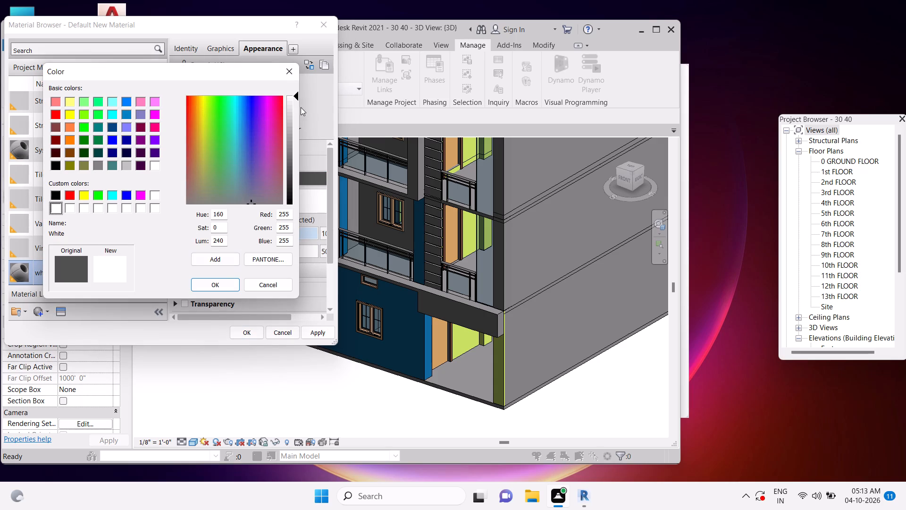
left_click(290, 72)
Replace the new material's appearance asset with Bamboo from the Autodesk Physical Assets library.
left_click(308, 63)
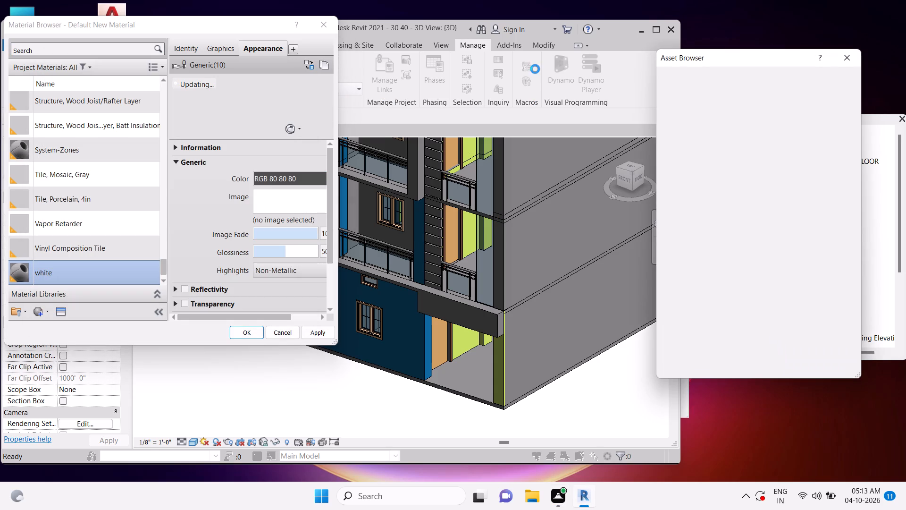
left_click_drag(675, 59, 415, 55)
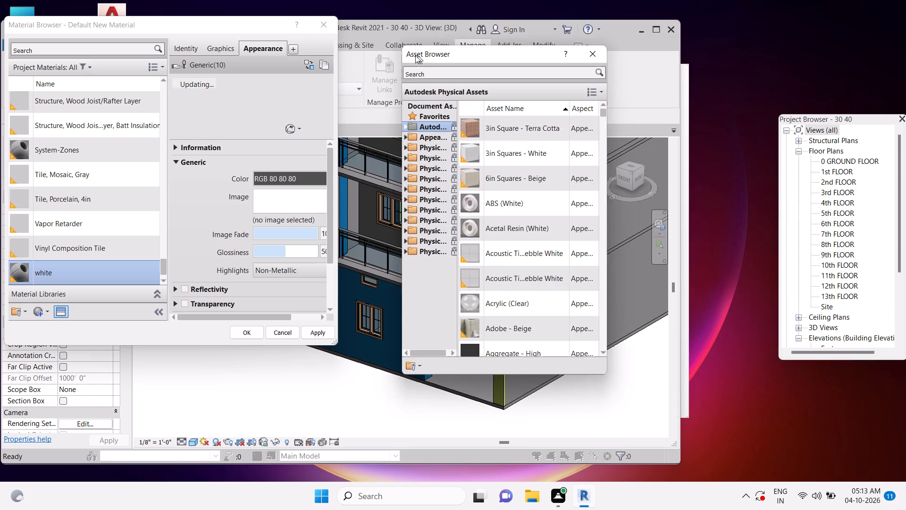
left_click_drag(415, 55, 404, 55)
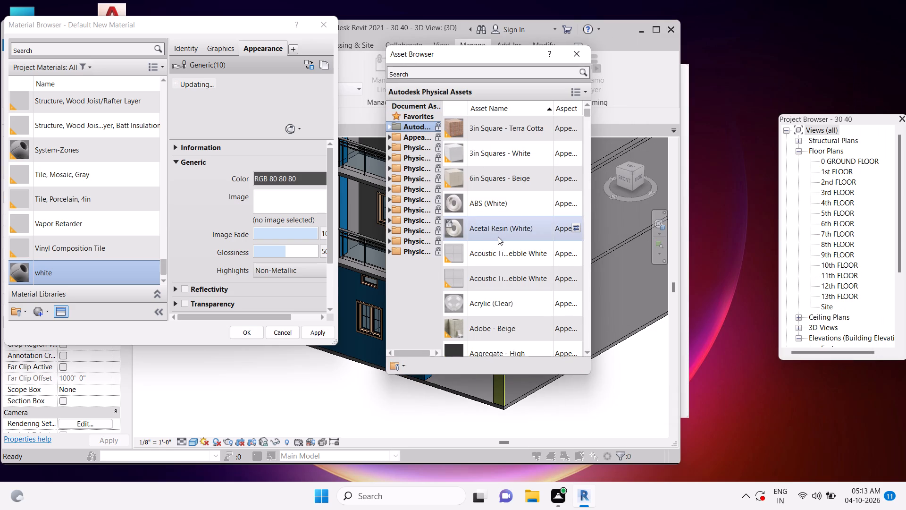
scroll(520, 237, "down", 8)
scroll(515, 227, "up", 2)
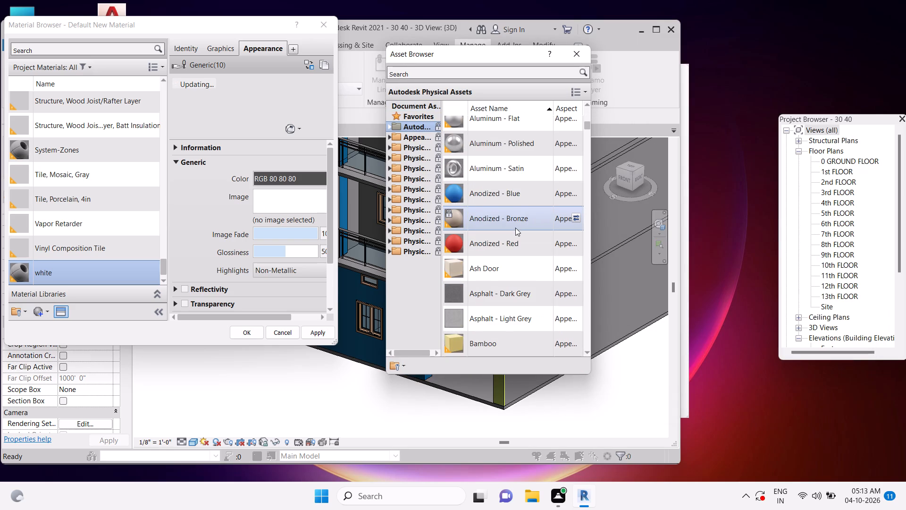
scroll(515, 229, "up", 2)
scroll(516, 230, "down", 4)
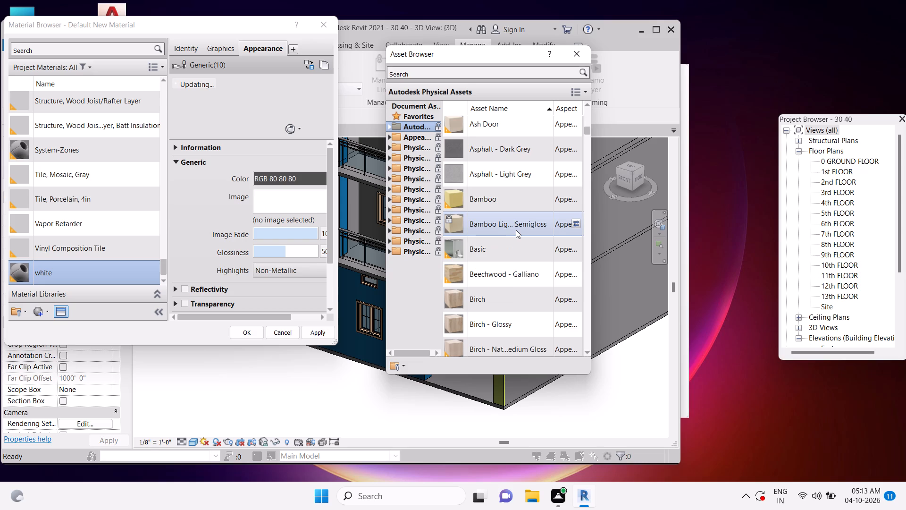
scroll(516, 230, "down", 2)
scroll(478, 155, "up", 3)
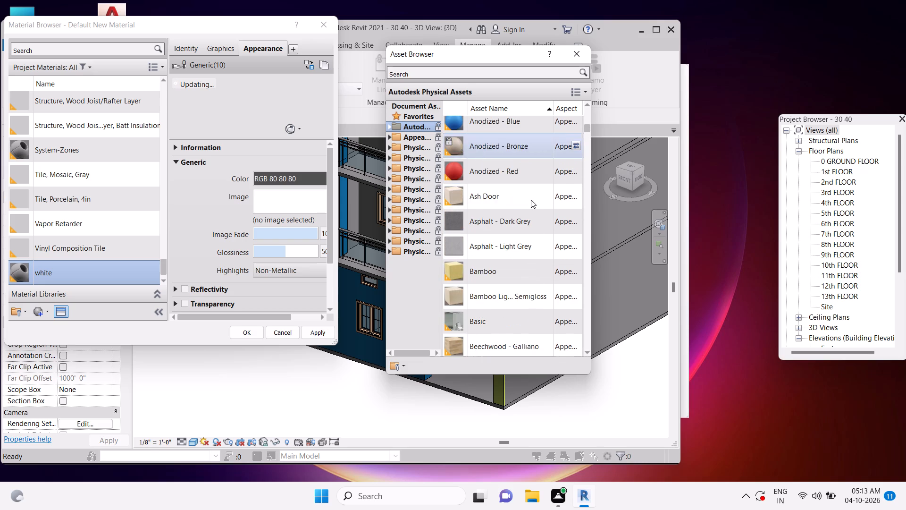
scroll(525, 208, "down", 1)
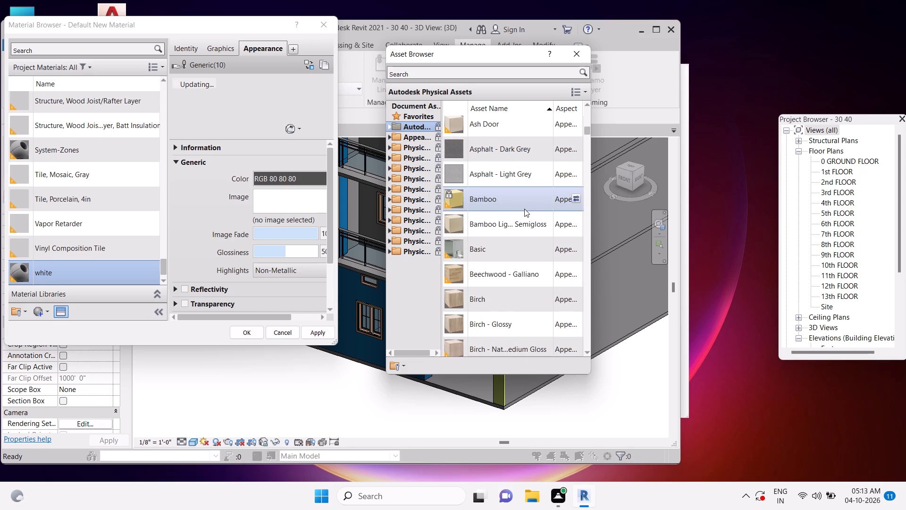
left_click(576, 198)
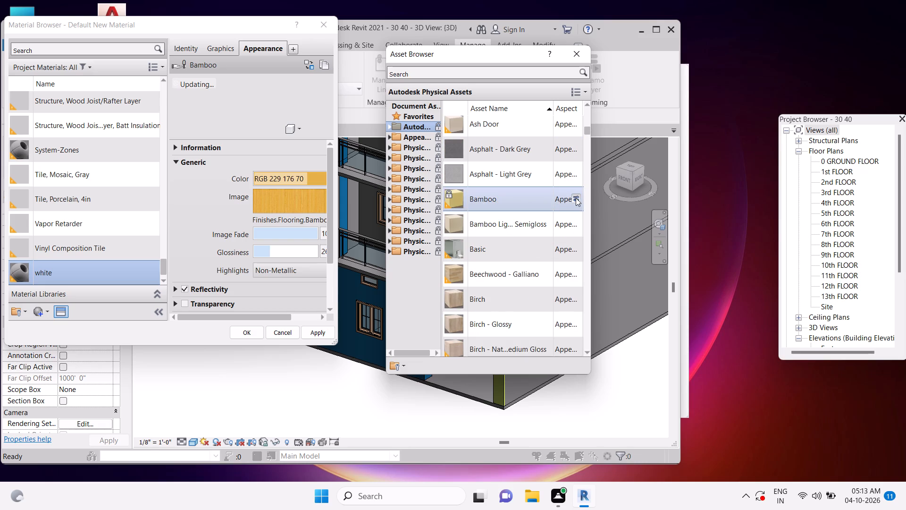
Make the white material's shading use its render appearance.
left_click(231, 51)
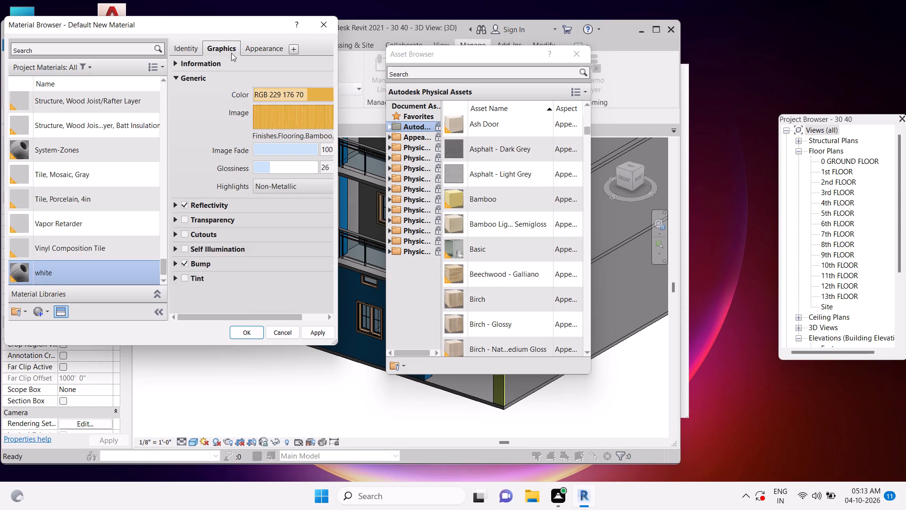
left_click(255, 80)
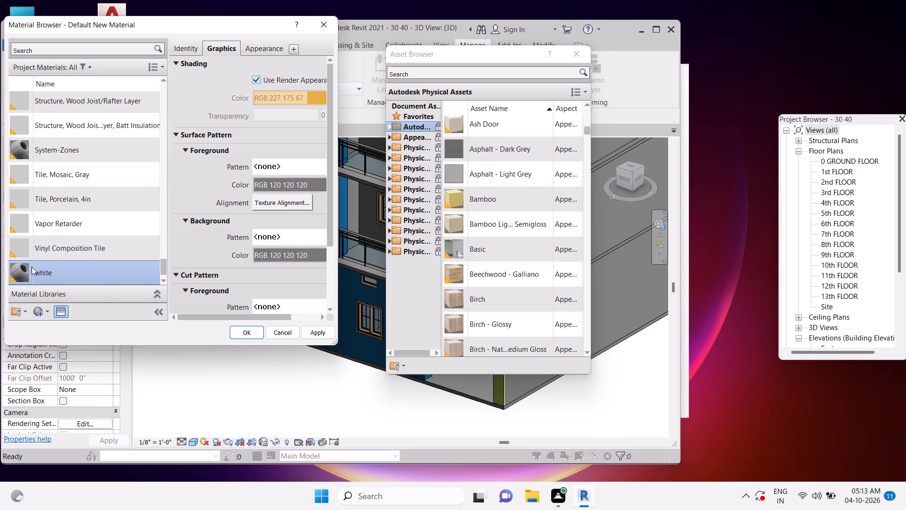
Rename the white material as bambo and accept the material changes.
right_click(52, 273)
left_click(75, 299)
type("bambo")
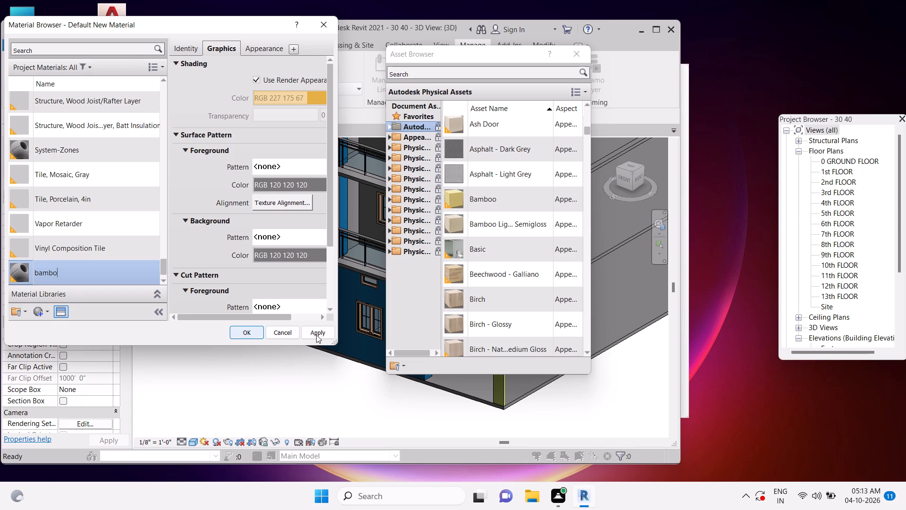
left_click(245, 335)
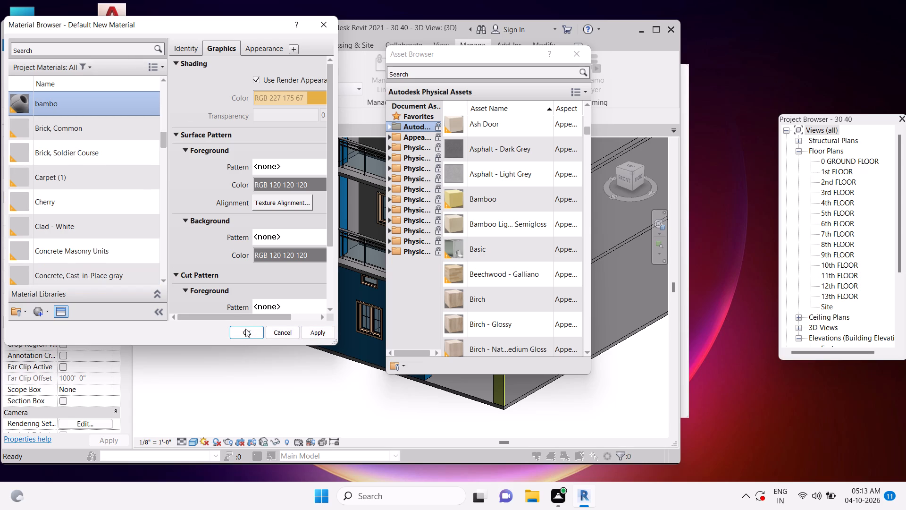
left_click(246, 332)
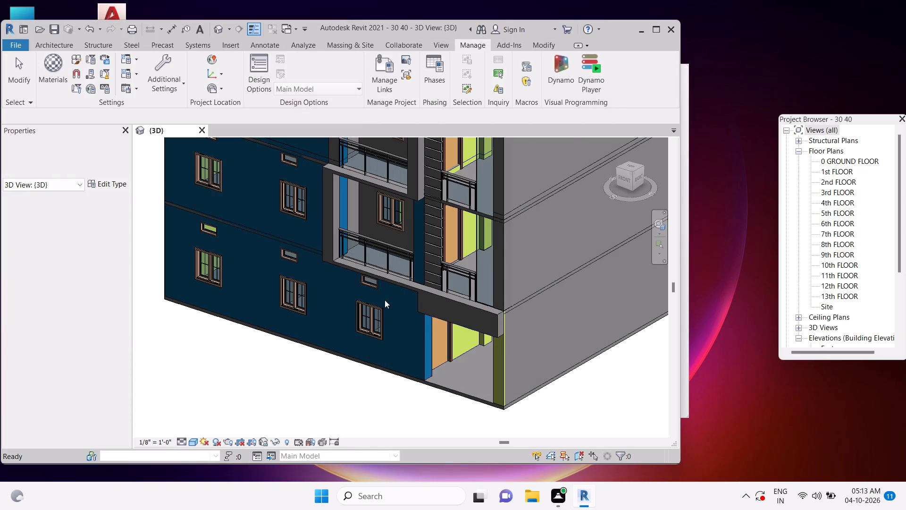
Open the zigzag balcony frame over the entrance for in-place editing.
key("Escape")
key("Escape")
left_click(445, 301)
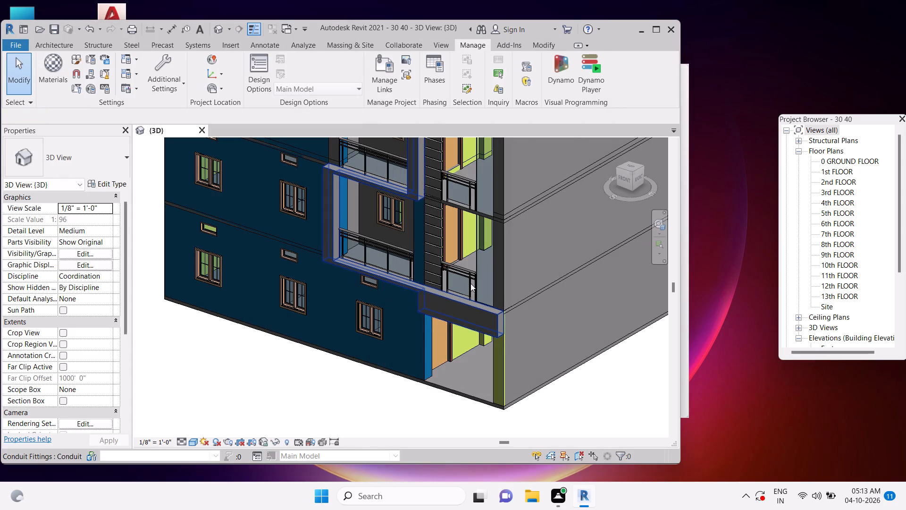
left_click(472, 80)
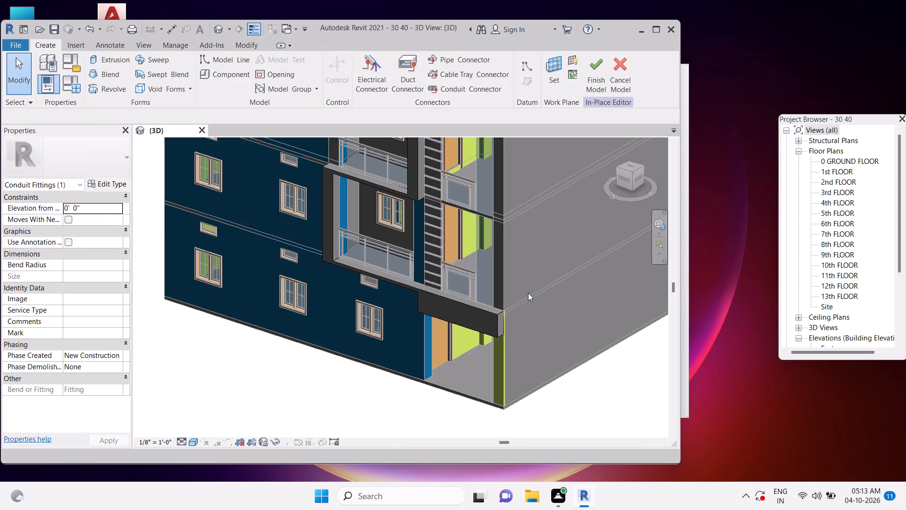
Paint the front face of the zigzag balcony frame with the bambo material.
type("pt")
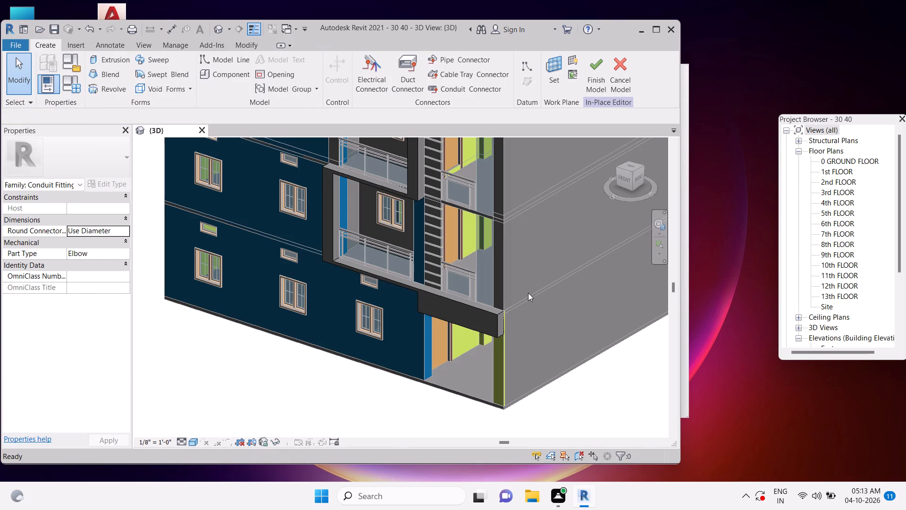
scroll(70, 172, "up", 4)
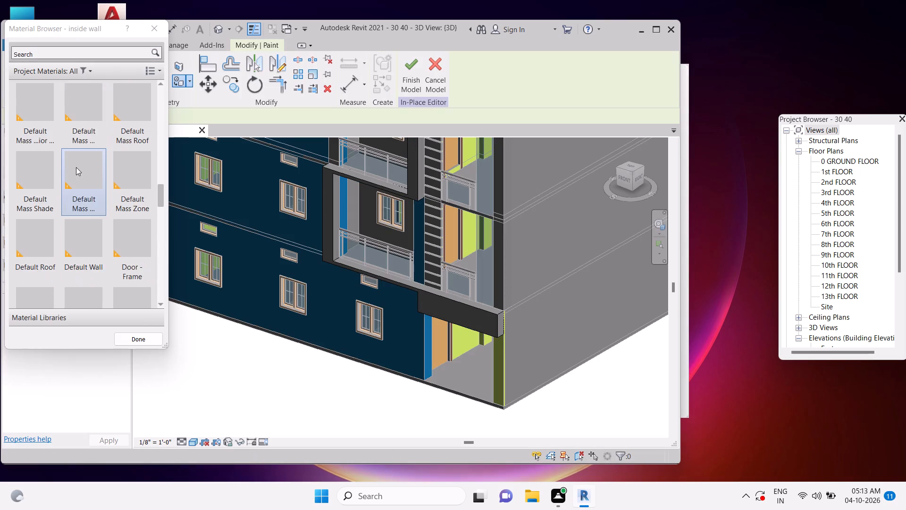
scroll(76, 177, "up", 5)
scroll(134, 173, "up", 1)
scroll(134, 174, "down", 2)
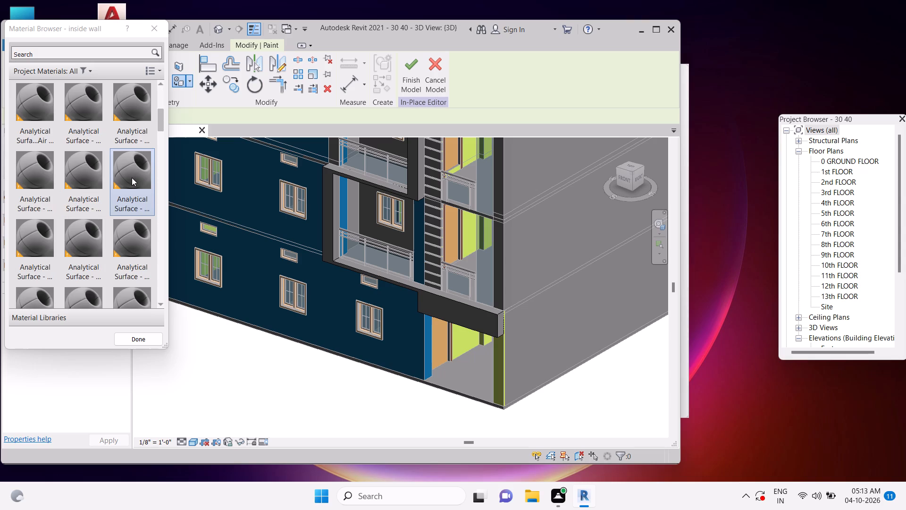
left_click(139, 185)
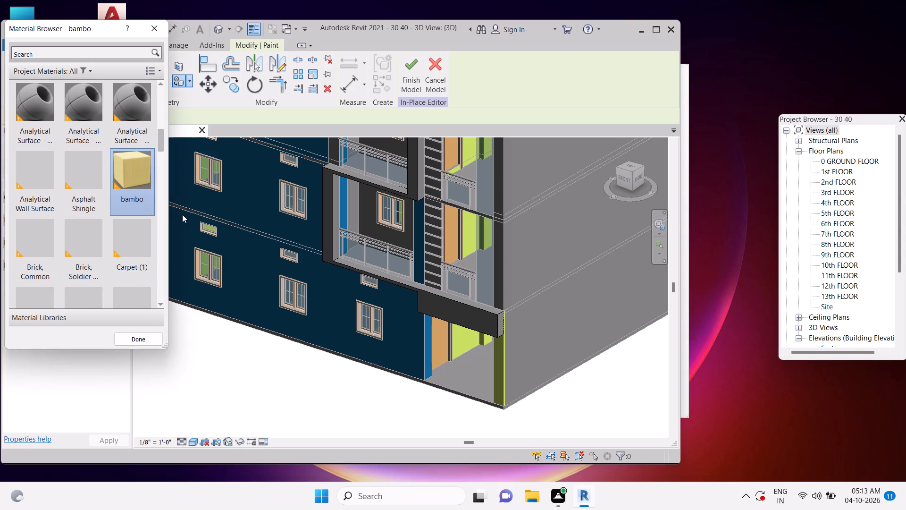
left_click(437, 302)
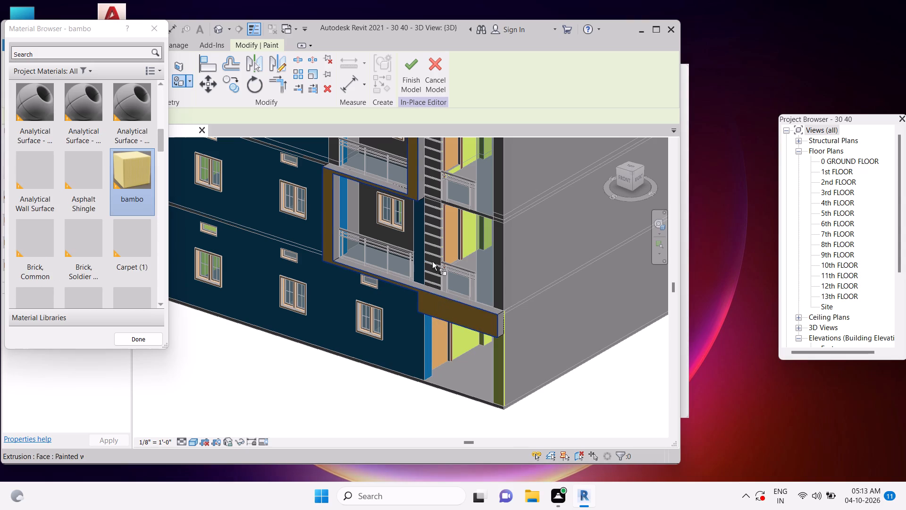
Paint the outer side face of the frame's upright and the adjoining upper balcony ledge with bambo.
middle_click_drag(421, 225, 424, 286)
scroll(420, 262, "up", 4)
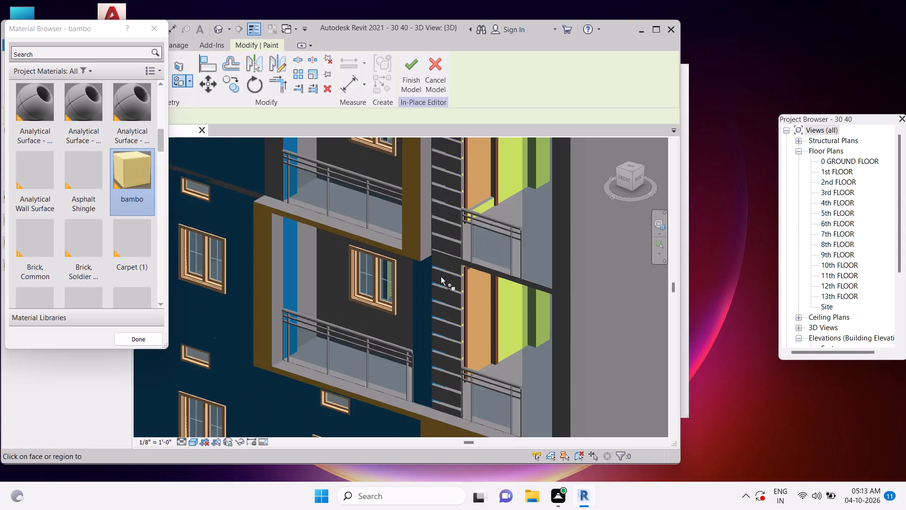
scroll(428, 255, "up", 6)
left_click(421, 249)
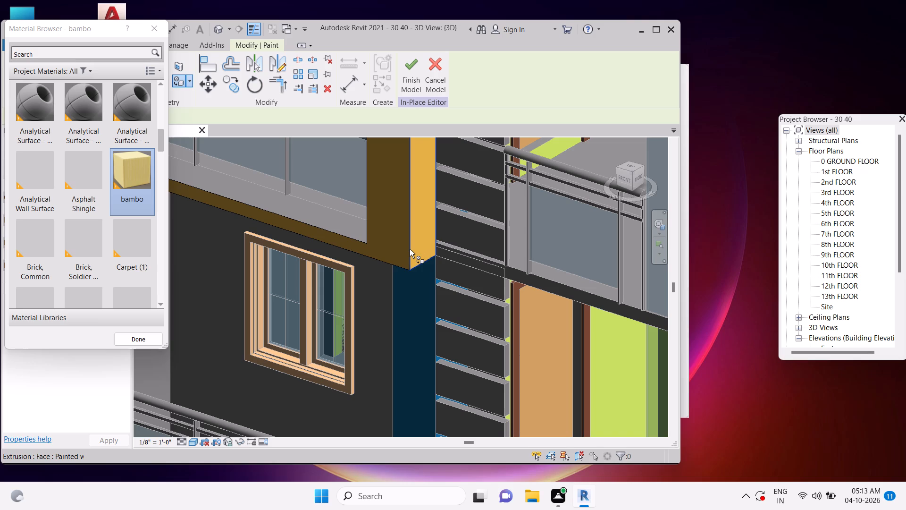
left_click(356, 232)
Paint the long top face of the frame's lowest arm, below the first-floor balcony railings, with bambo.
scroll(411, 248, "down", 7)
middle_click_drag(422, 320, 370, 195)
scroll(492, 319, "up", 6)
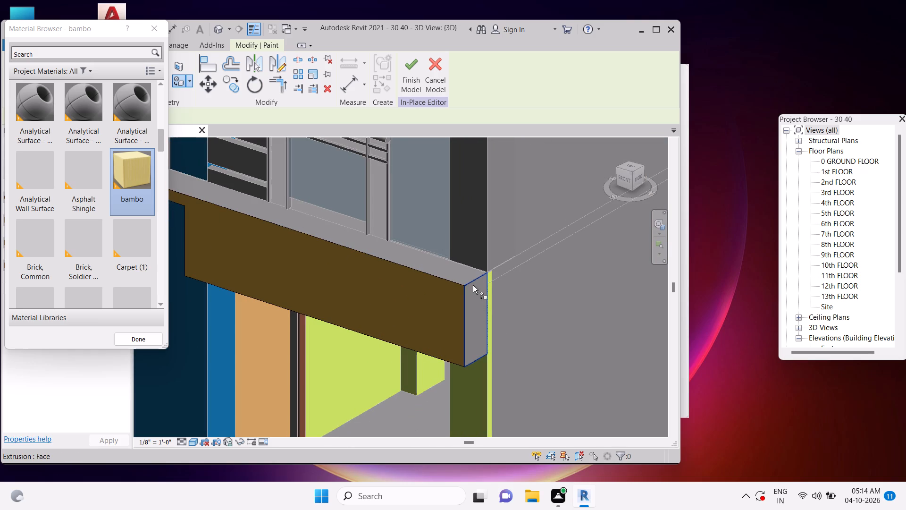
scroll(443, 281, "down", 3)
middle_click_drag(353, 289, 470, 324)
middle_click_drag(264, 249, 310, 275)
scroll(390, 255, "up", 4)
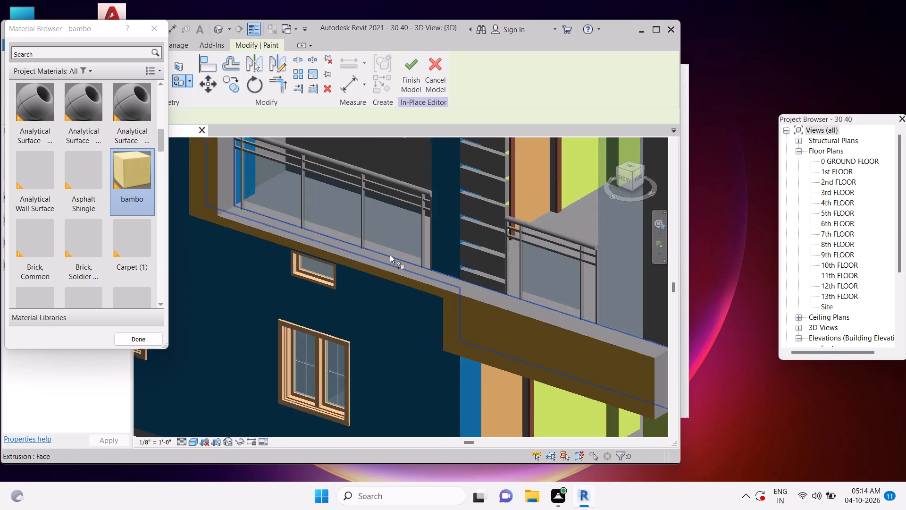
left_click(495, 306)
scroll(492, 306, "down", 4)
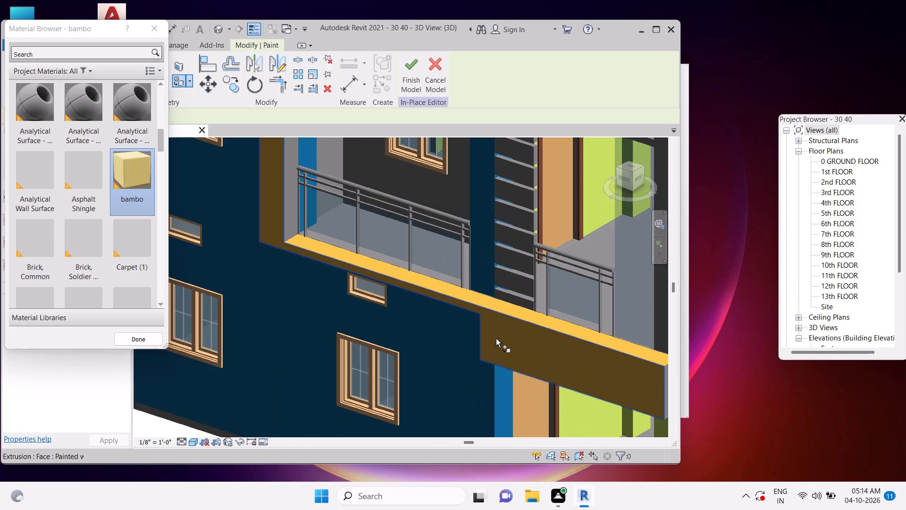
Paint the end face and underside of the frame's deep beam over the entrance with bambo.
middle_click_drag(494, 337, 338, 298)
scroll(511, 354, "up", 4)
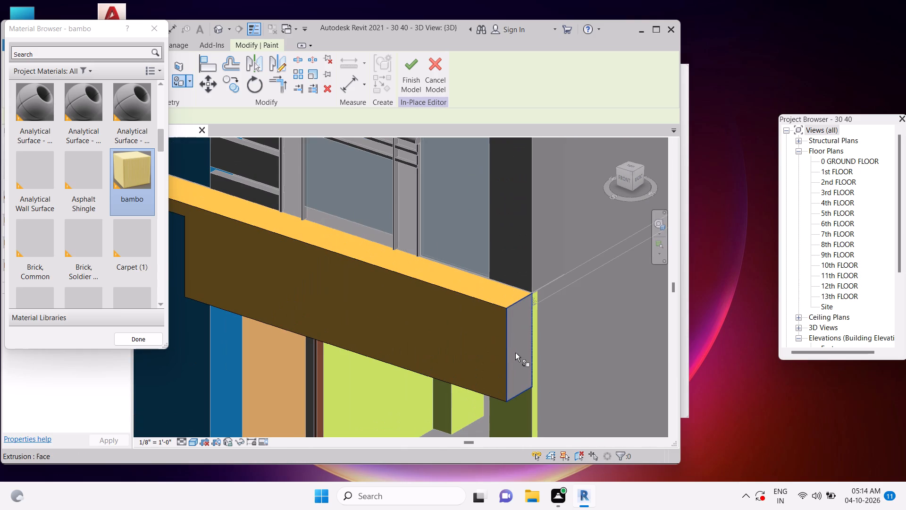
left_click(516, 353)
left_click(490, 394)
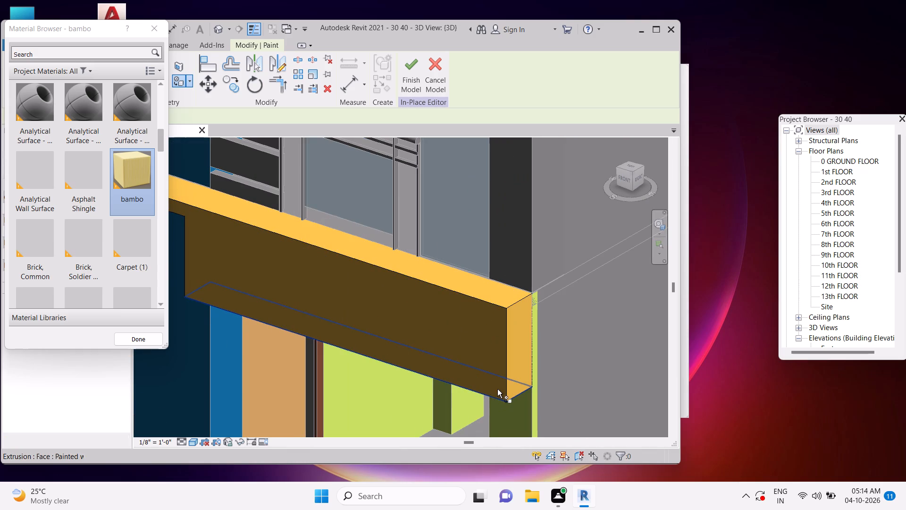
Paint the short stepped side face of the deep beam over the entrance with bambo.
scroll(497, 389, "down", 5)
scroll(351, 325, "up", 5)
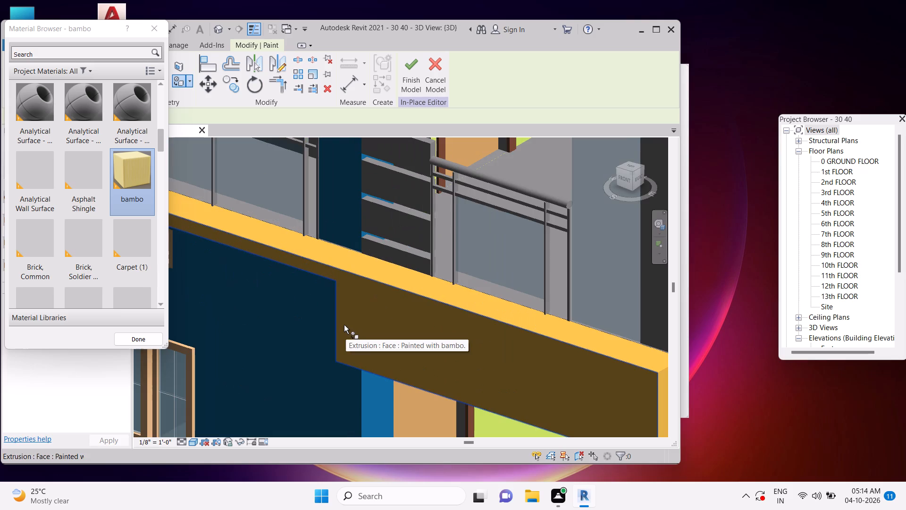
left_click(337, 315)
Paint the outer and inner side faces of the frame's lowest upright, beside the first-floor balcony, with bambo.
scroll(337, 315, "down", 5)
middle_click_drag(329, 315, 437, 373)
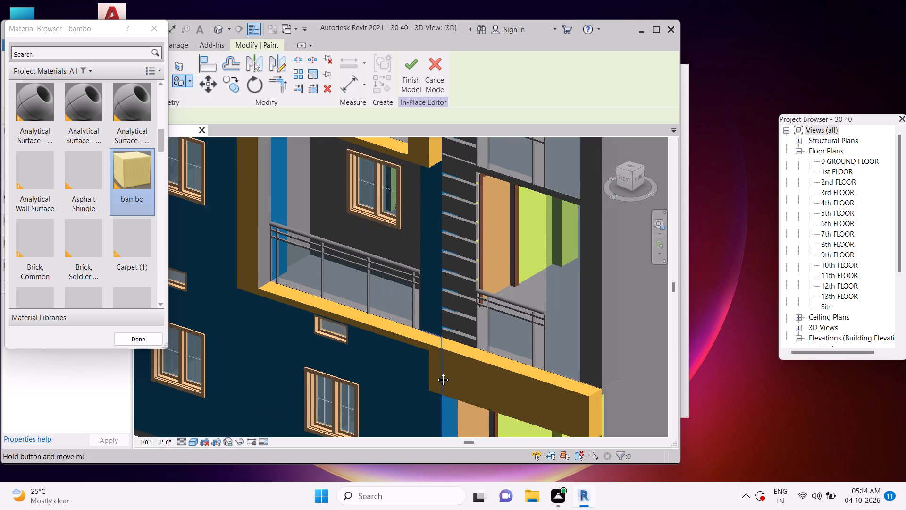
scroll(268, 276, "up", 9)
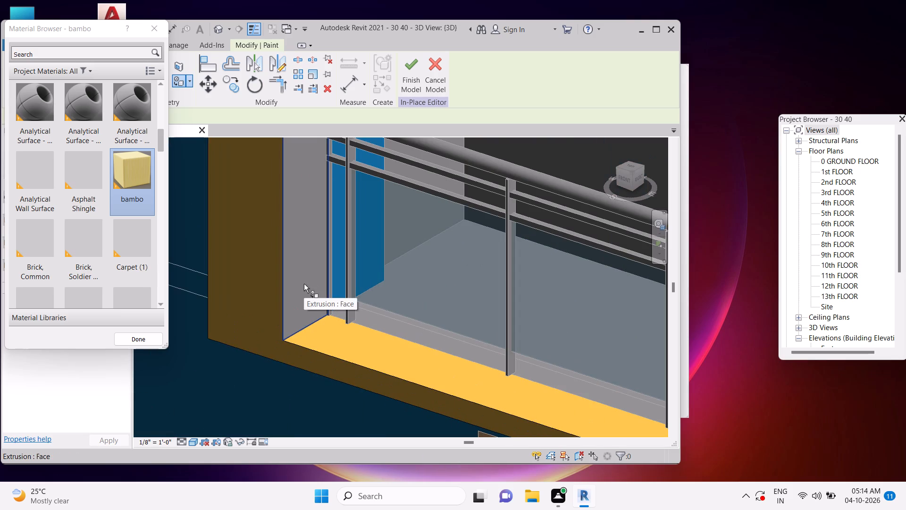
left_click(210, 285)
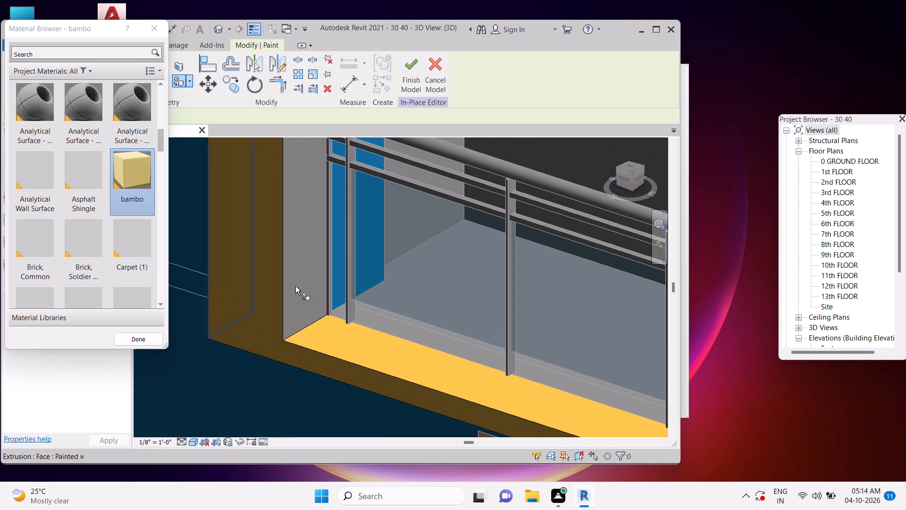
scroll(291, 332, "up", 5)
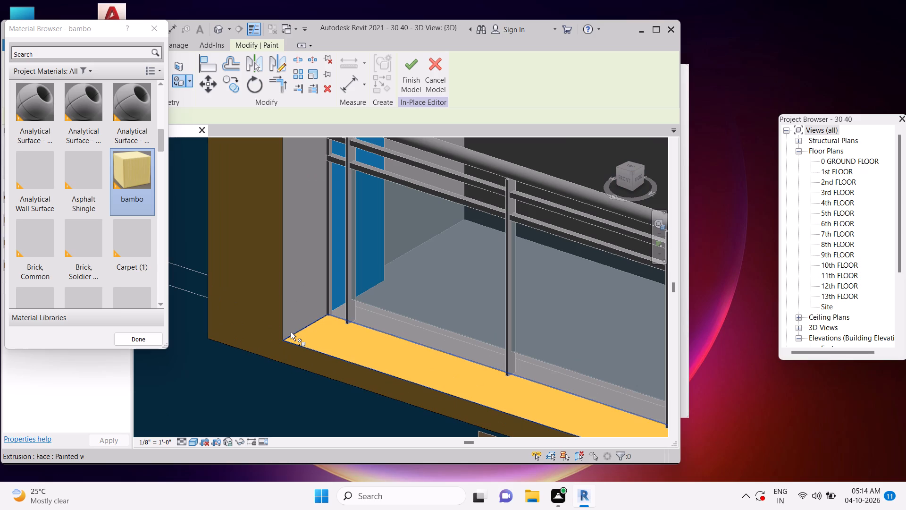
left_click(315, 314)
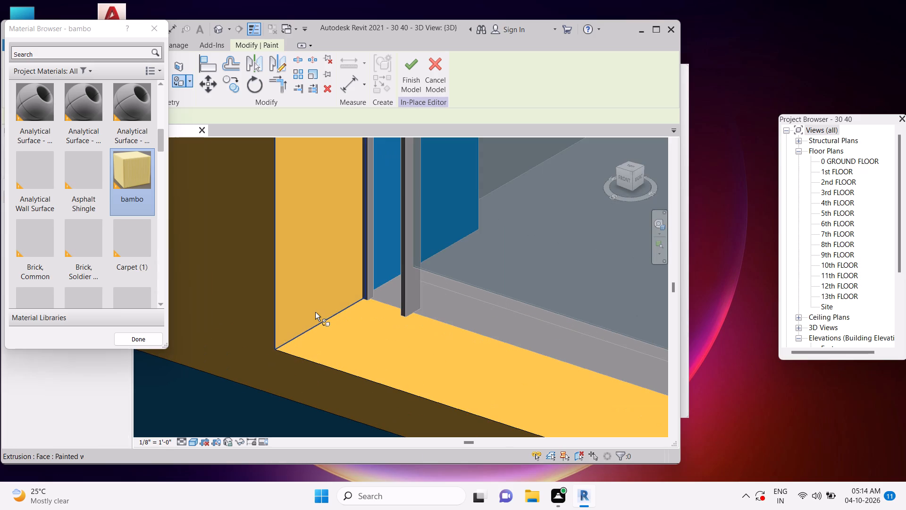
Paint the underside of the frame's second arm and the inner side face of the upright rising from it with bambo.
scroll(315, 312, "down", 14)
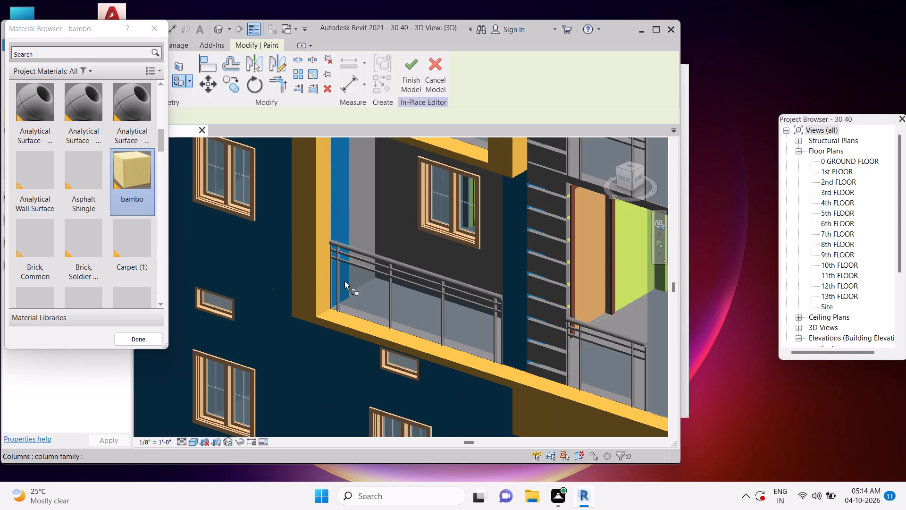
middle_click_drag(386, 234, 348, 374)
scroll(265, 272, "up", 5)
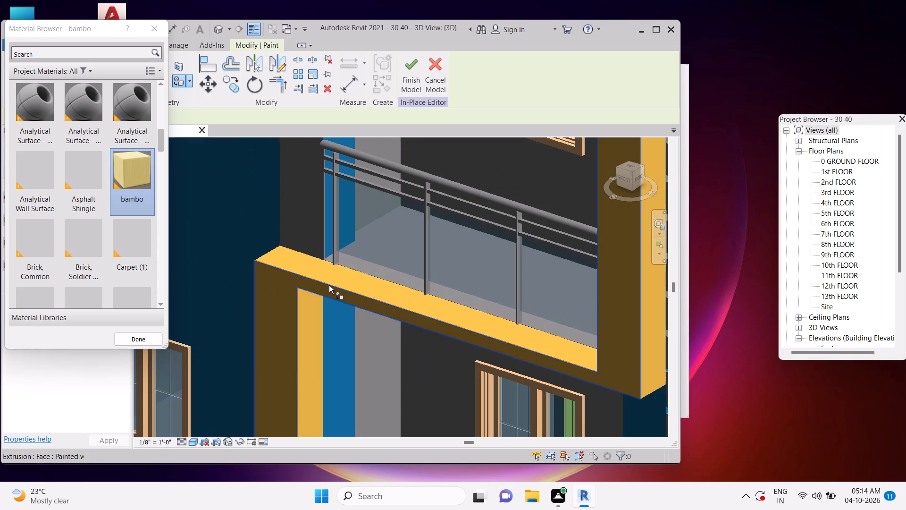
left_click(373, 309)
middle_click_drag(525, 340, 401, 311)
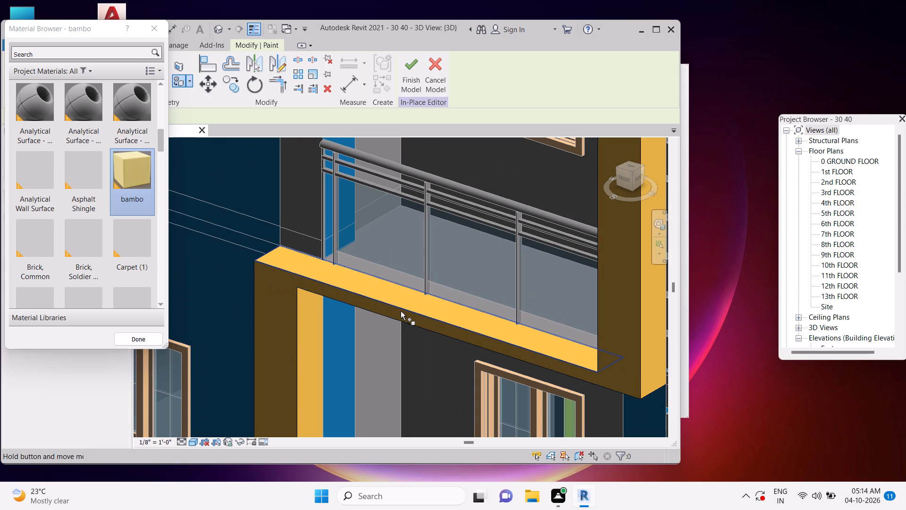
middle_click_drag(401, 311, 319, 328)
left_click(394, 298)
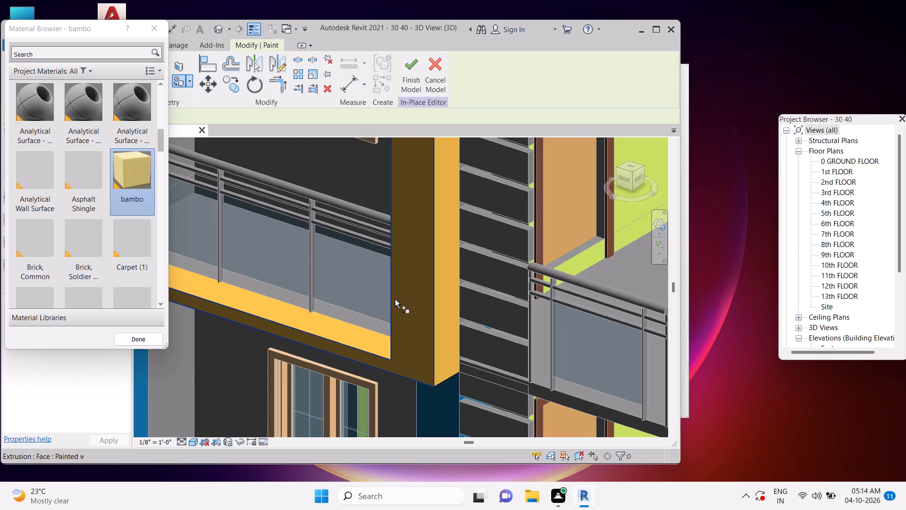
Paint the top face and underside of the frame's third arm, above the balcony window, with bambo.
scroll(425, 306, "down", 4)
middle_click_drag(457, 227, 457, 399)
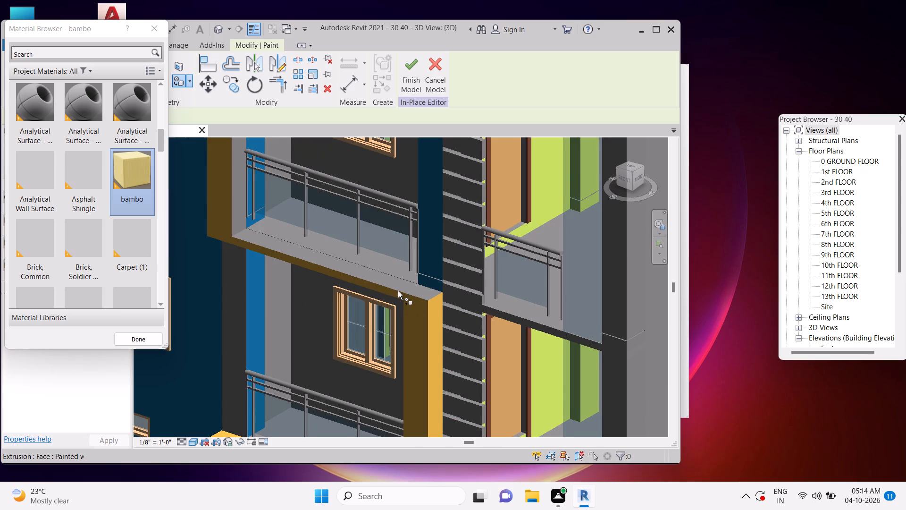
scroll(398, 291, "up", 9)
left_click(448, 309)
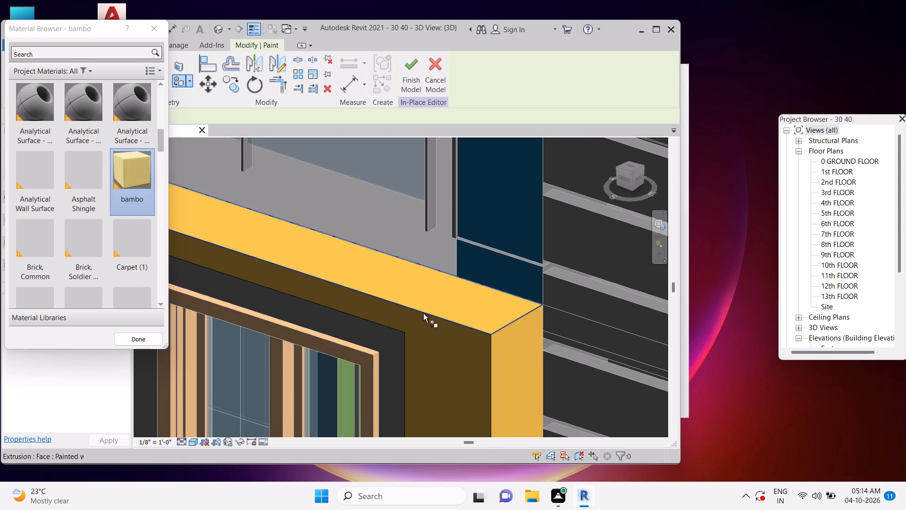
left_click(391, 325)
Paint the inner and outer side faces of the upright rising from the third arm's blue-wall end with bambo.
scroll(471, 312, "down", 7)
middle_click_drag(391, 301, 392, 304)
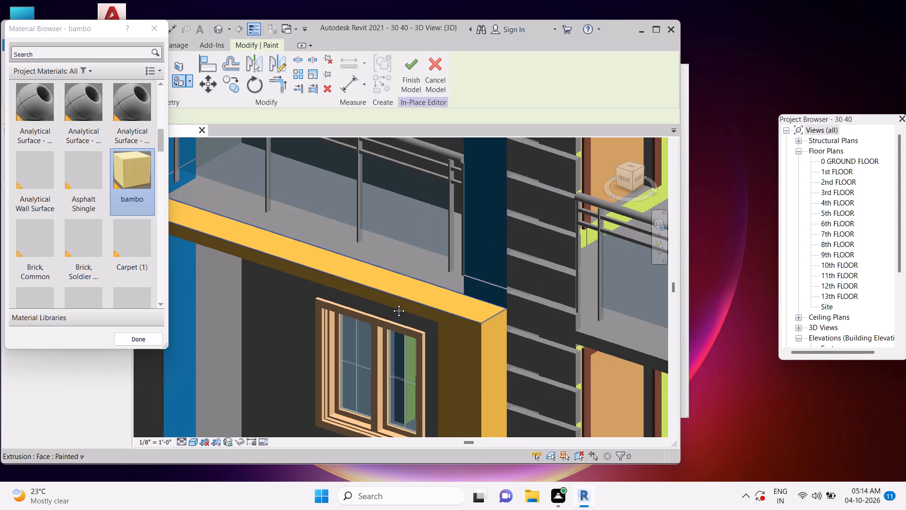
middle_click_drag(392, 304, 534, 378)
scroll(360, 281, "up", 5)
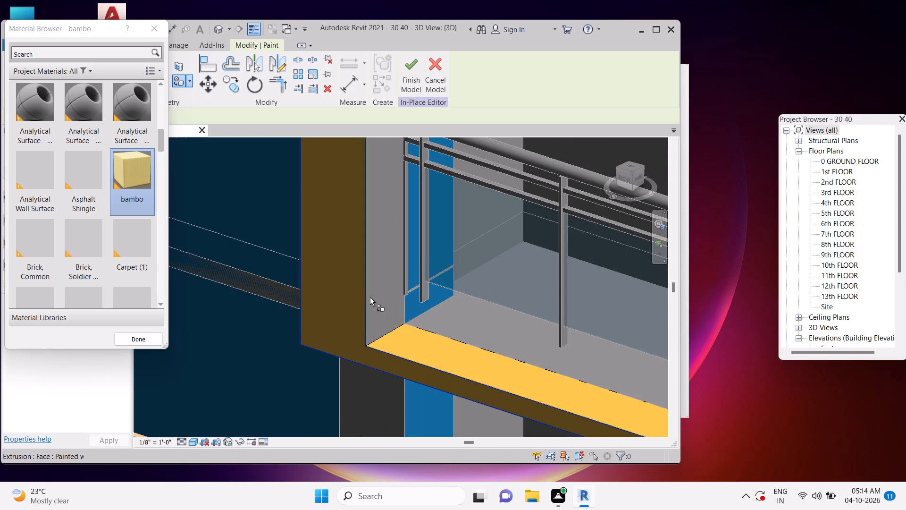
left_click(389, 307)
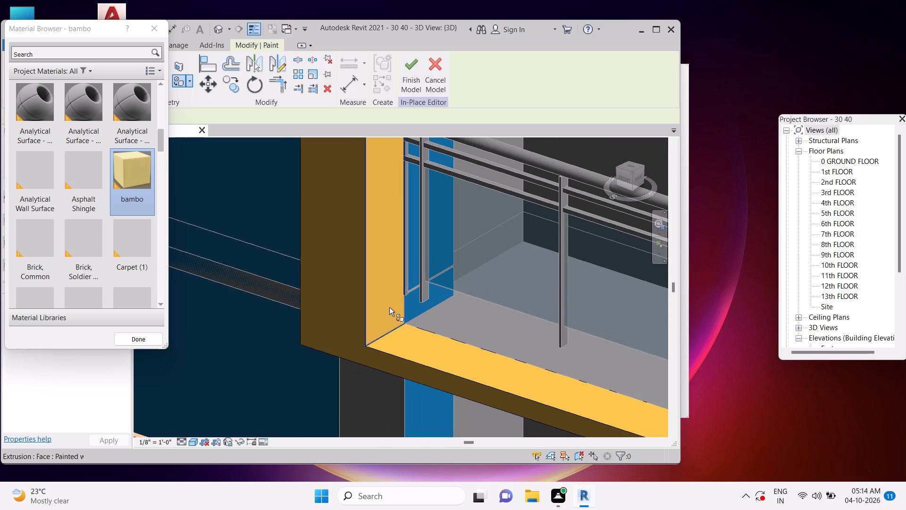
left_click(305, 297)
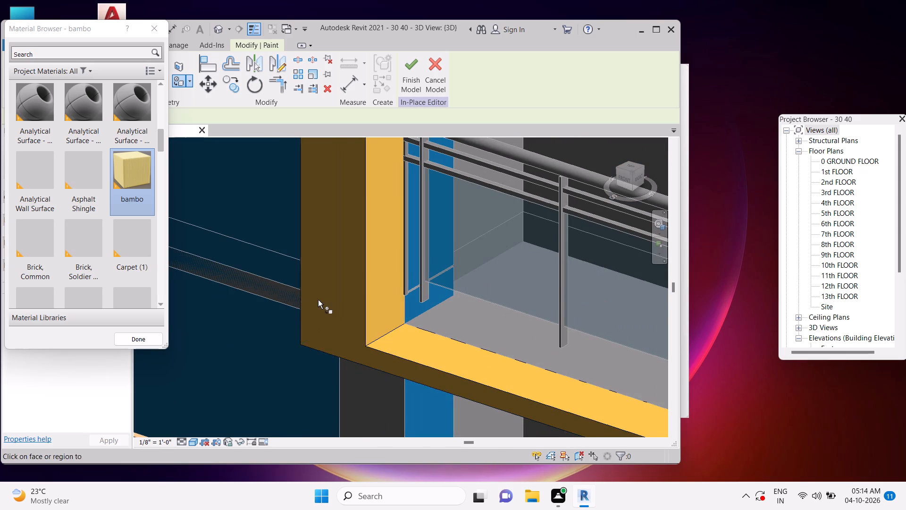
Paint the top face of the frame's fourth arm, below the balcony railing, with bambo.
scroll(337, 304, "down", 9)
middle_click_drag(410, 237, 396, 348)
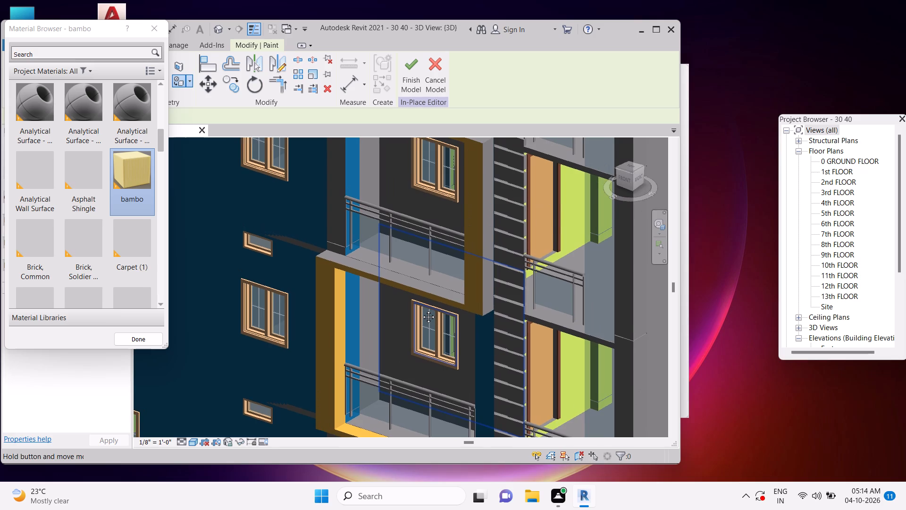
scroll(328, 255, "up", 9)
left_click(331, 261)
Paint the outer and inner side faces of the fourth arm's upright beside the slatted strip with bambo.
scroll(342, 265, "down", 4)
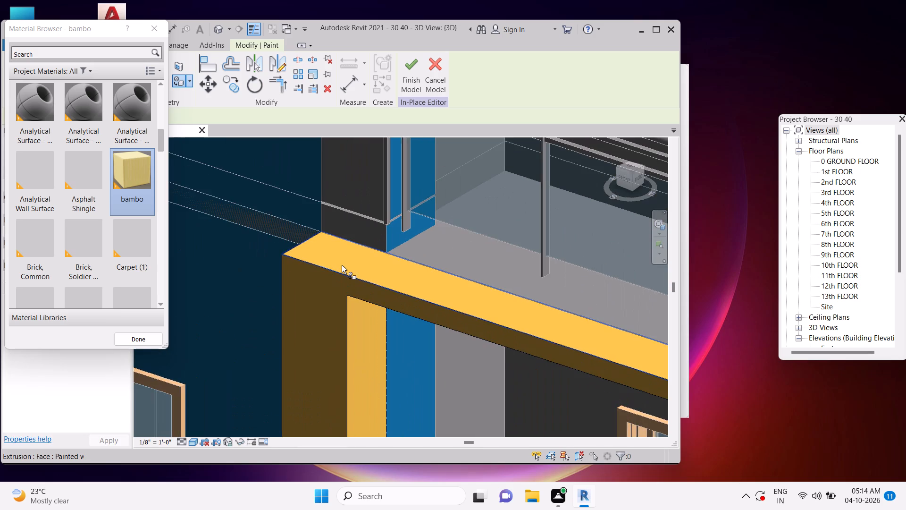
scroll(342, 265, "down", 1)
middle_click_drag(590, 329, 502, 348)
scroll(514, 378, "up", 5)
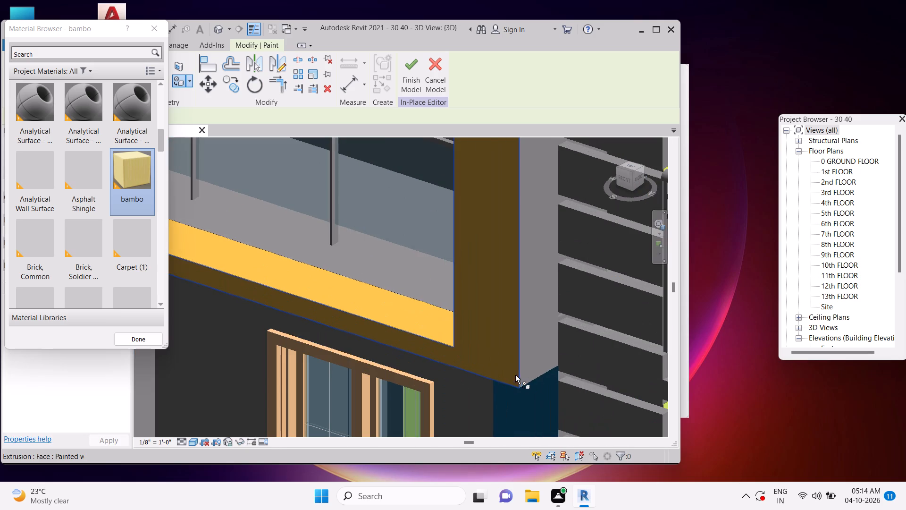
left_click(530, 363)
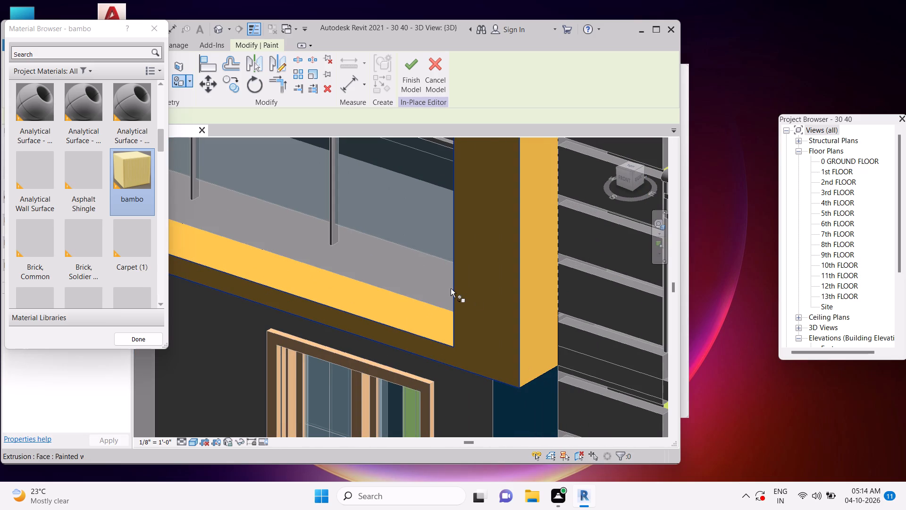
left_click(457, 289)
Paint the fifth arm's top face and both side faces of its blue-wall-side upright with bambo.
scroll(467, 318, "down", 10)
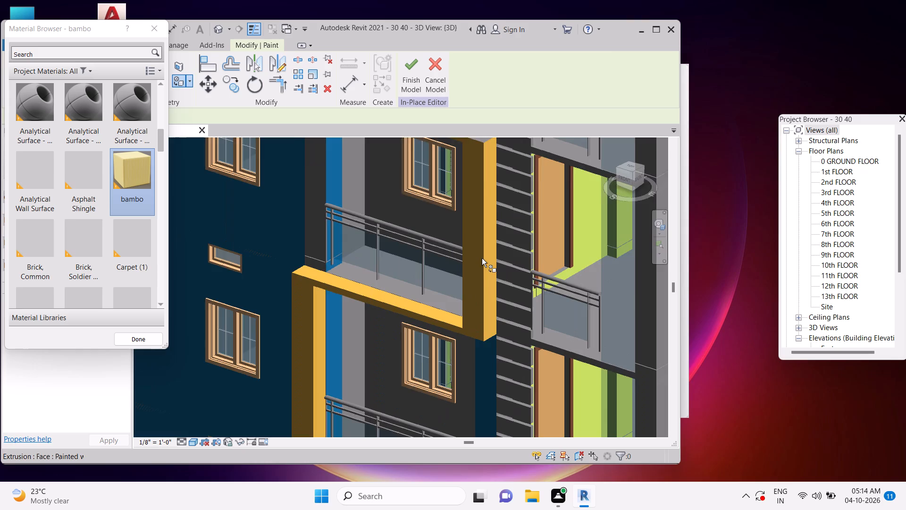
middle_click_drag(482, 258, 479, 319)
scroll(348, 201, "up", 12)
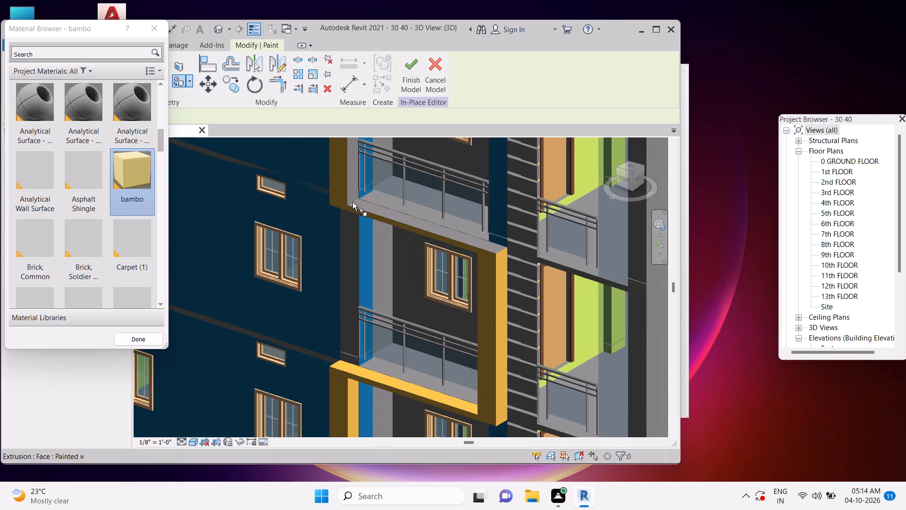
left_click(368, 208)
left_click(355, 192)
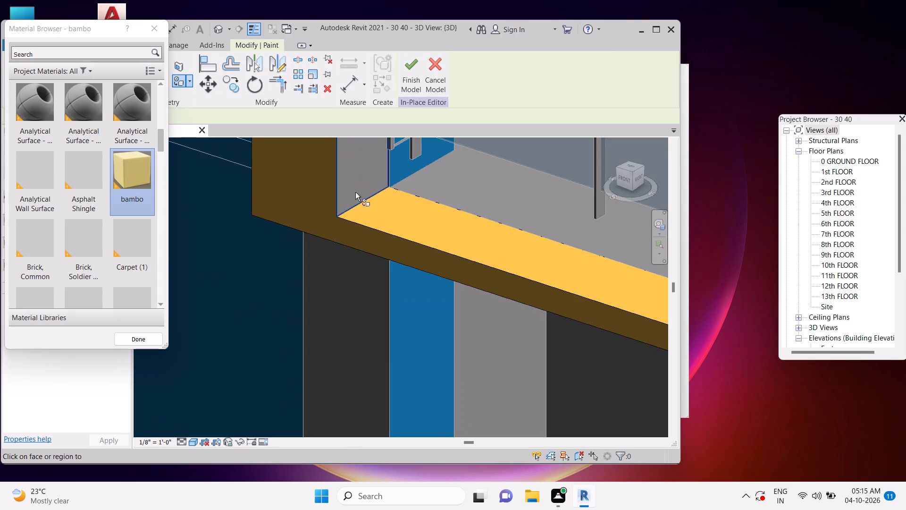
left_click(255, 184)
Paint the underside of the fifth arm, above the balcony window, with bambo.
scroll(296, 204, "down", 3)
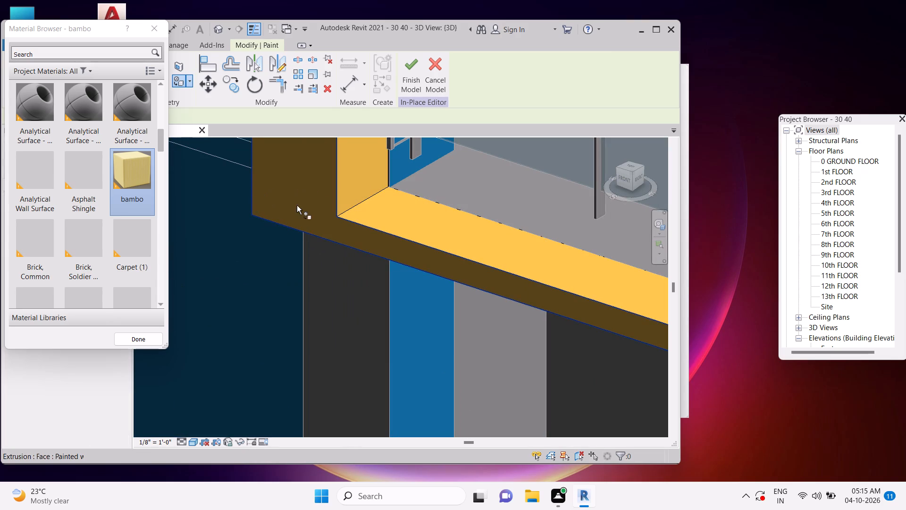
scroll(297, 205, "down", 5)
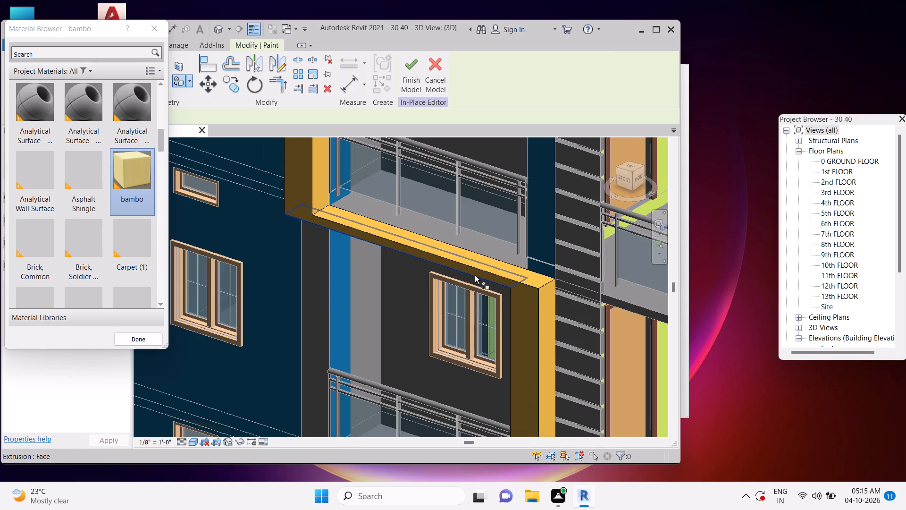
left_click(475, 275)
Paint the sixth arm's top face, its slatted-strip-side upright's outer face and the outer face of the blue-wall-side upright below with bambo.
scroll(474, 275, "down", 2)
middle_click_drag(442, 225, 470, 380)
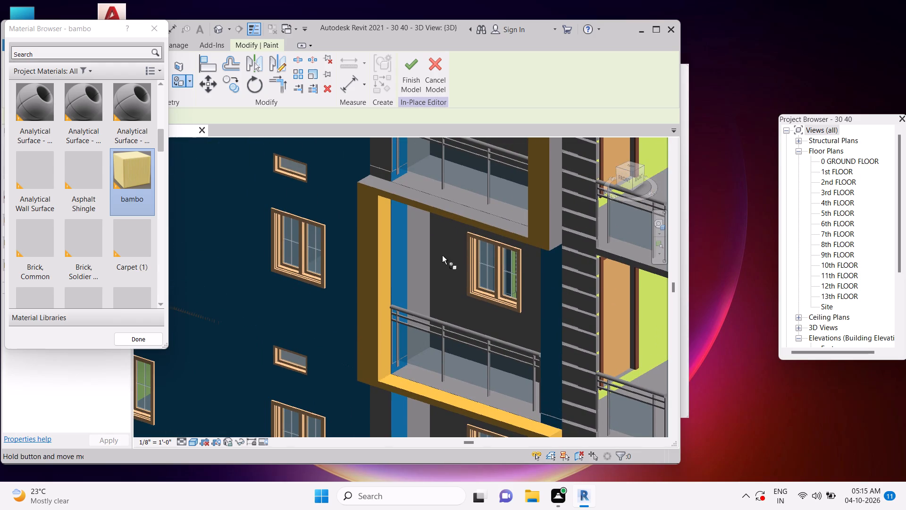
scroll(545, 254, "up", 10)
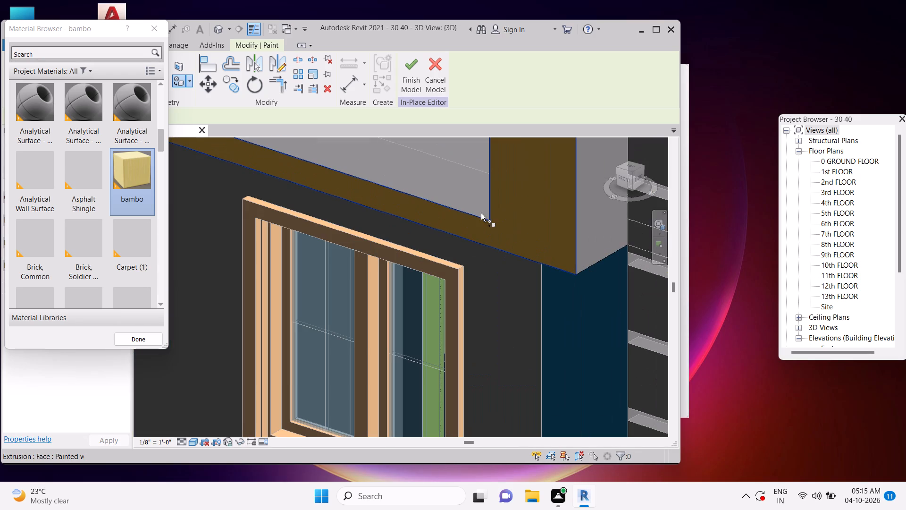
left_click(478, 207)
left_click(586, 241)
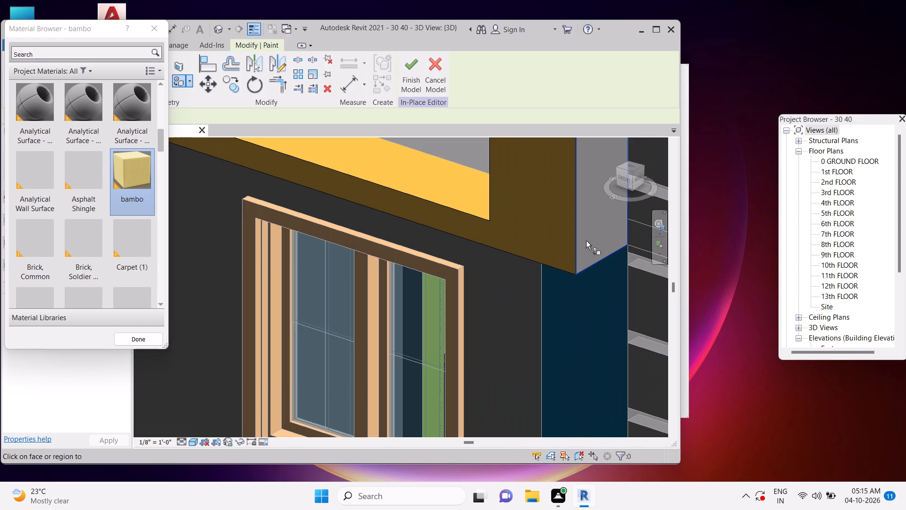
scroll(584, 246, "down", 6)
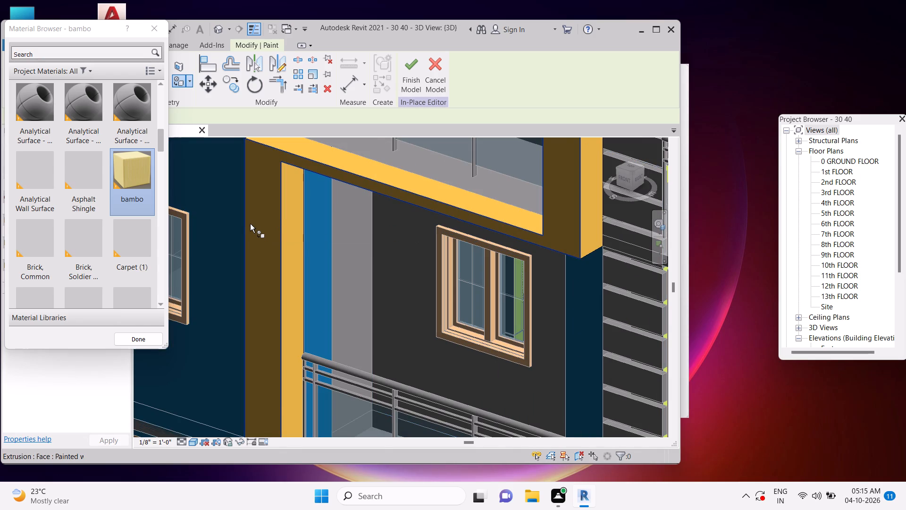
left_click(246, 224)
Paint the seventh arm's top face and the inner side face of its blue-wall-side upright with bambo.
scroll(365, 270, "down", 5)
middle_click_drag(461, 201, 461, 201)
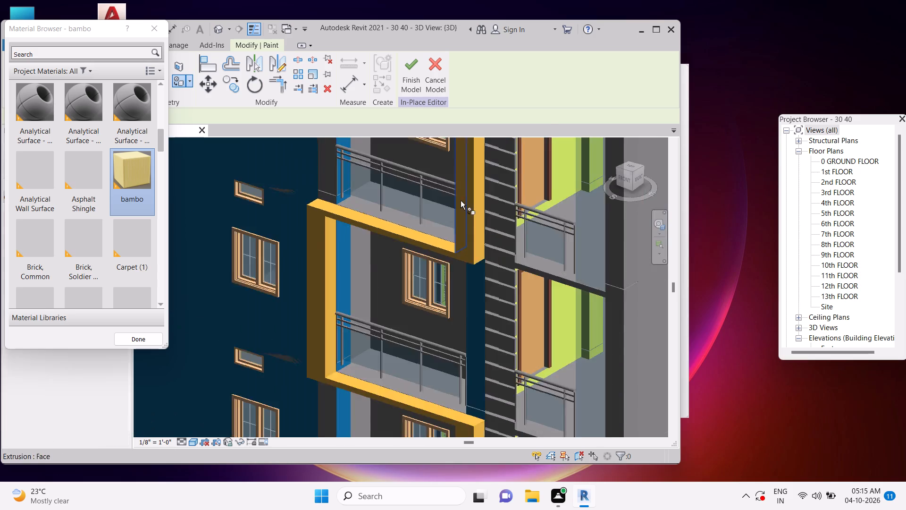
middle_click_drag(461, 201, 496, 362)
scroll(351, 191, "up", 9)
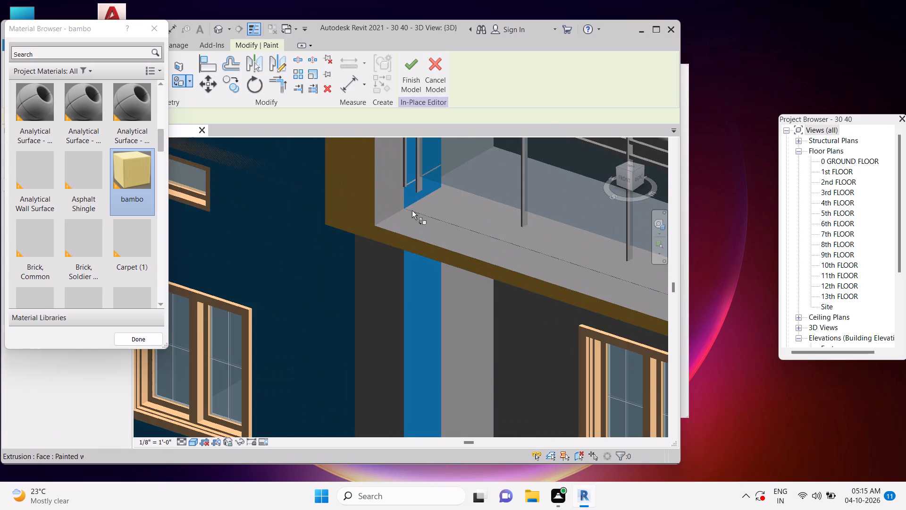
left_click(420, 230)
left_click(399, 207)
Paint the eighth arm's top face and the outer side face of its slatted-strip-side upright with bambo.
scroll(399, 230, "down", 4)
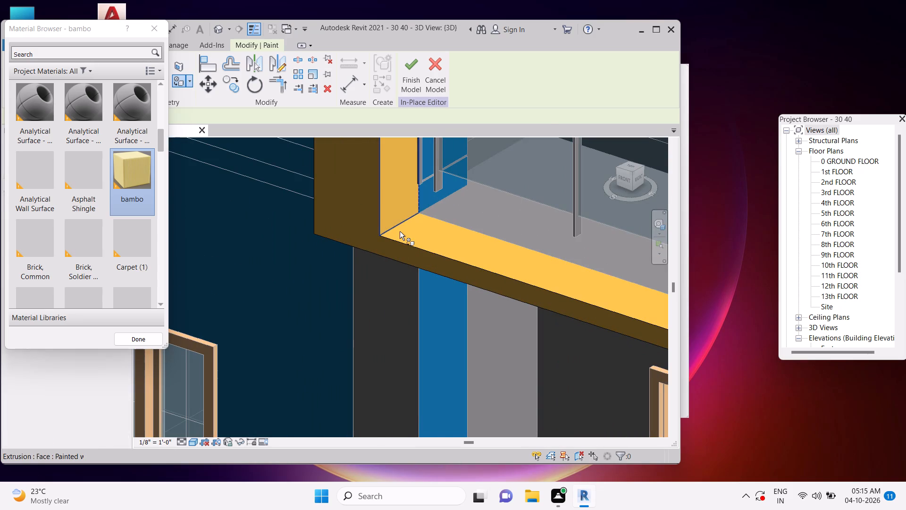
scroll(400, 231, "down", 6)
middle_click_drag(462, 170, 488, 339)
scroll(451, 265, "up", 2)
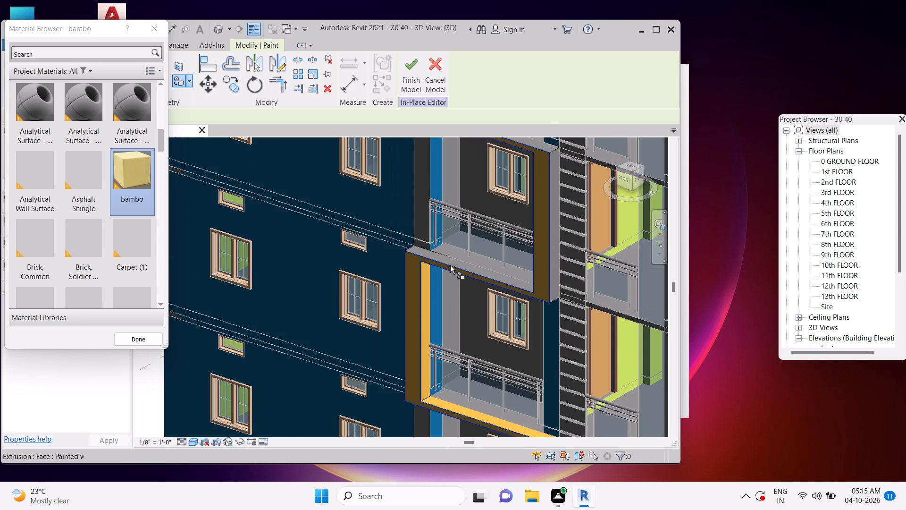
scroll(450, 265, "up", 6)
left_click(459, 260)
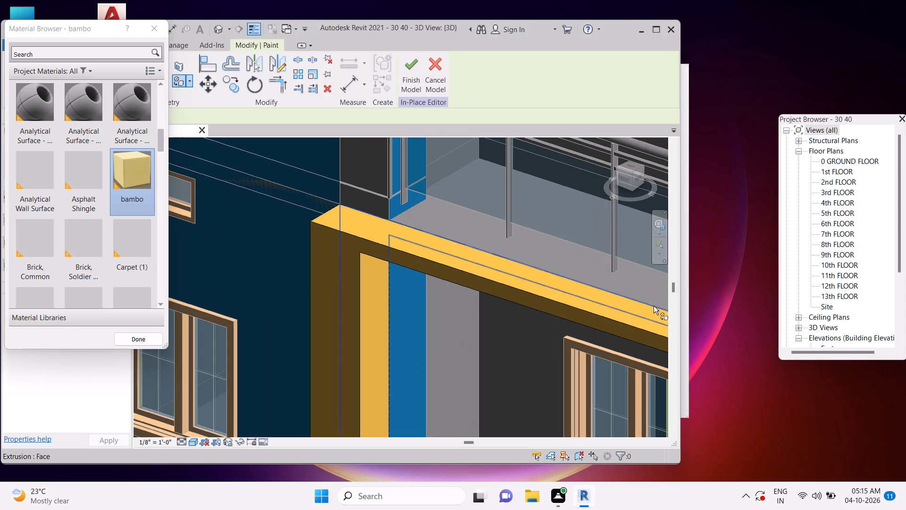
middle_click_drag(651, 305, 337, 269)
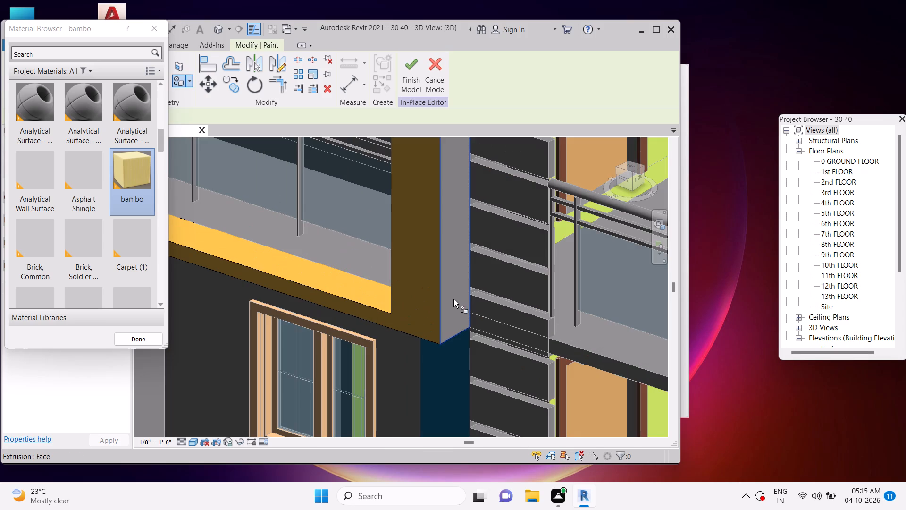
left_click(453, 299)
Paint the ninth arm's top face and both side faces of its blue-wall-side upright with bambo.
scroll(453, 298, "down", 8)
middle_click_drag(447, 256, 458, 356)
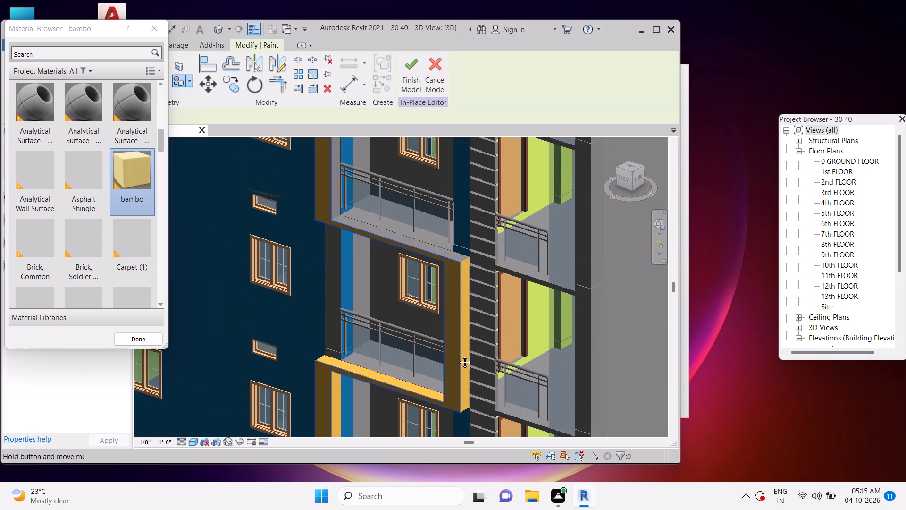
scroll(339, 214, "up", 7)
left_click(344, 225)
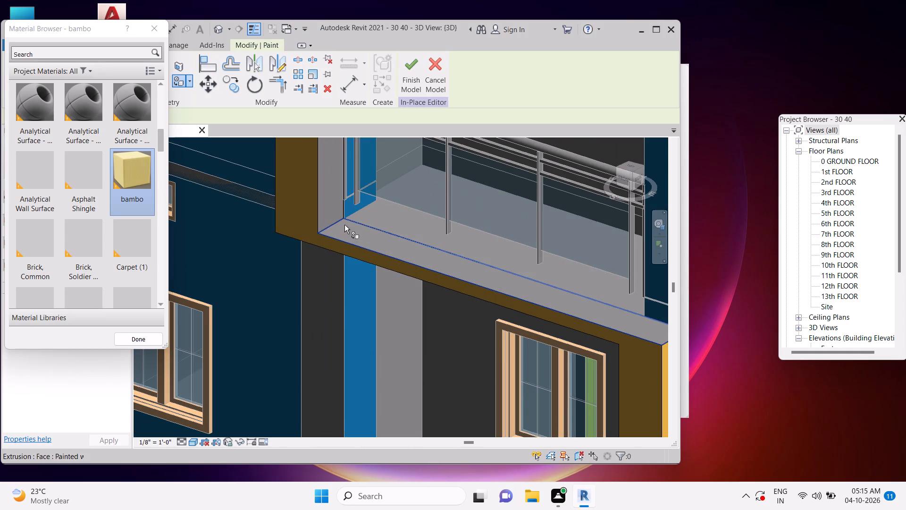
left_click(334, 210)
left_click(277, 196)
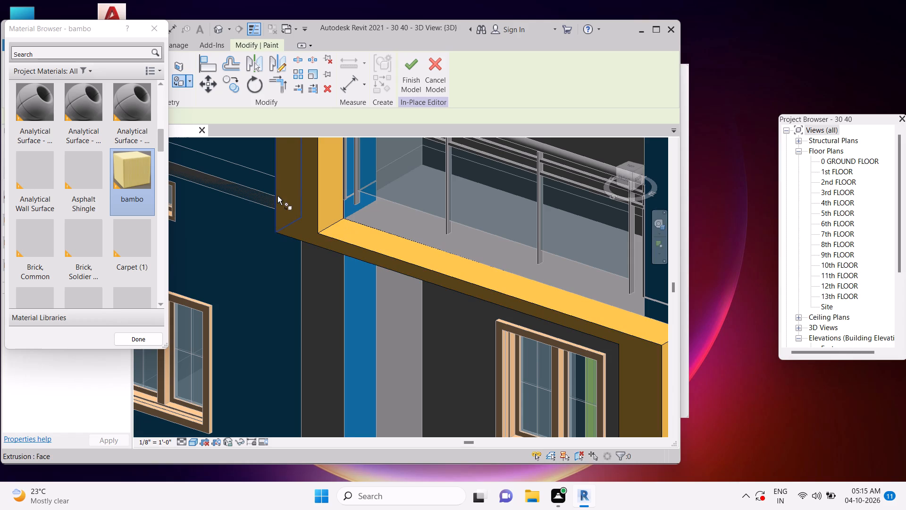
Paint the outer side face of the tenth arm's slatted-strip-side upright and the arm's top face with bambo.
scroll(330, 238, "down", 5)
middle_click_drag(360, 221, 413, 392)
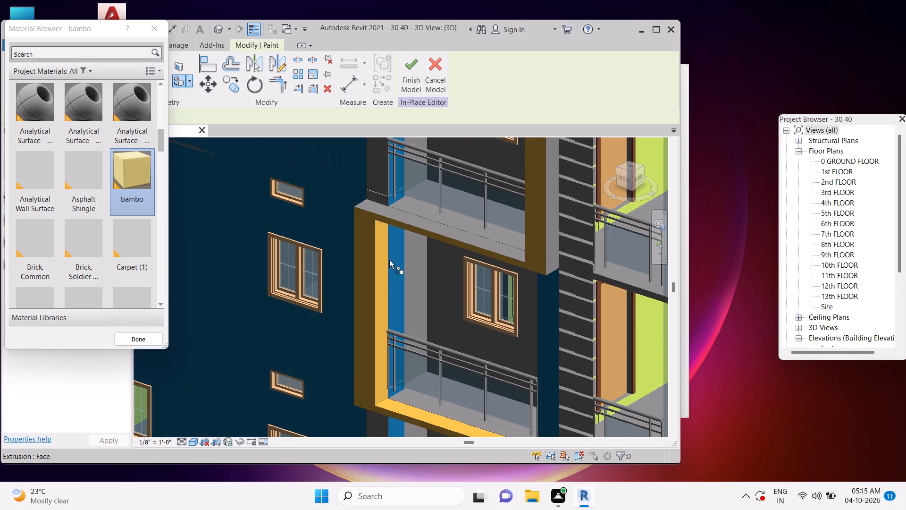
scroll(396, 224, "up", 4)
middle_click_drag(546, 294, 349, 280)
scroll(445, 271, "up", 3)
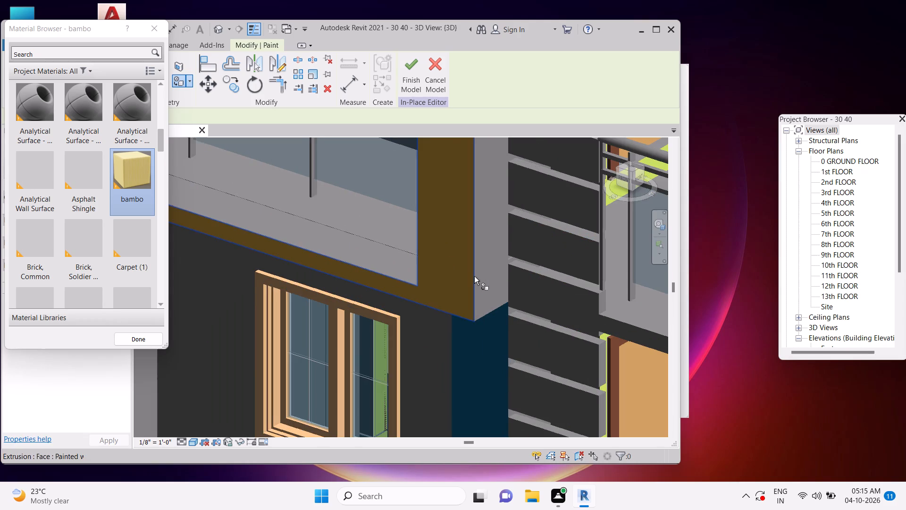
left_click(482, 274)
left_click(410, 266)
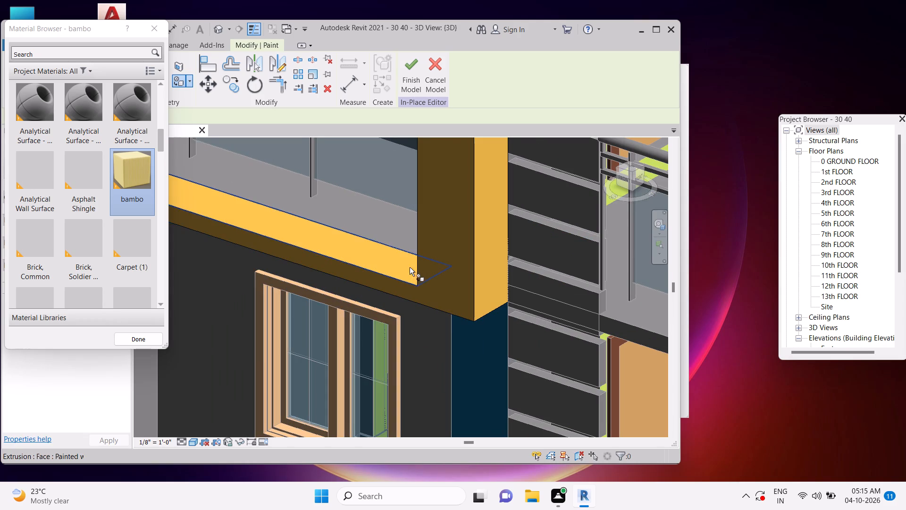
Paint the eleventh arm's top face and both side faces of its blue-wall-side upright with bambo.
scroll(410, 268, "down", 8)
middle_click_drag(427, 277, 479, 402)
scroll(478, 236, "up", 3)
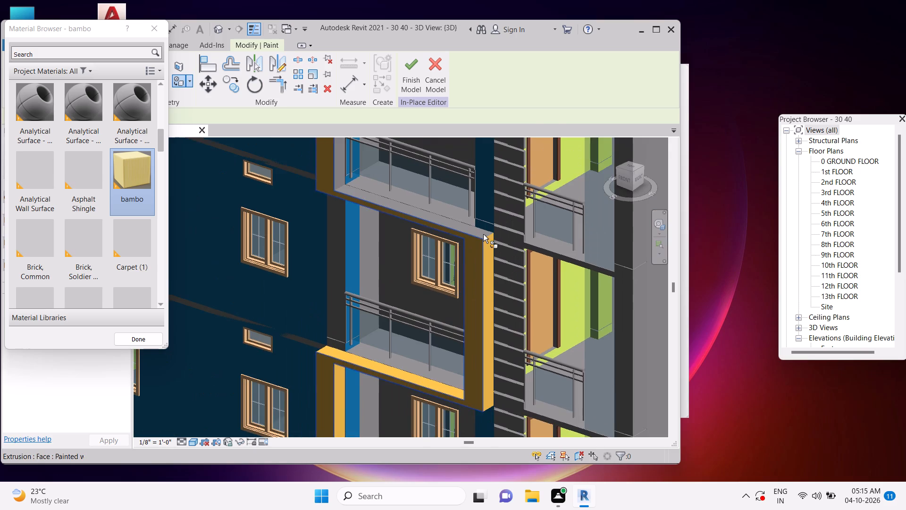
scroll(483, 234, "up", 2)
left_click(483, 234)
scroll(483, 234, "down", 3)
middle_click_drag(400, 237, 492, 348)
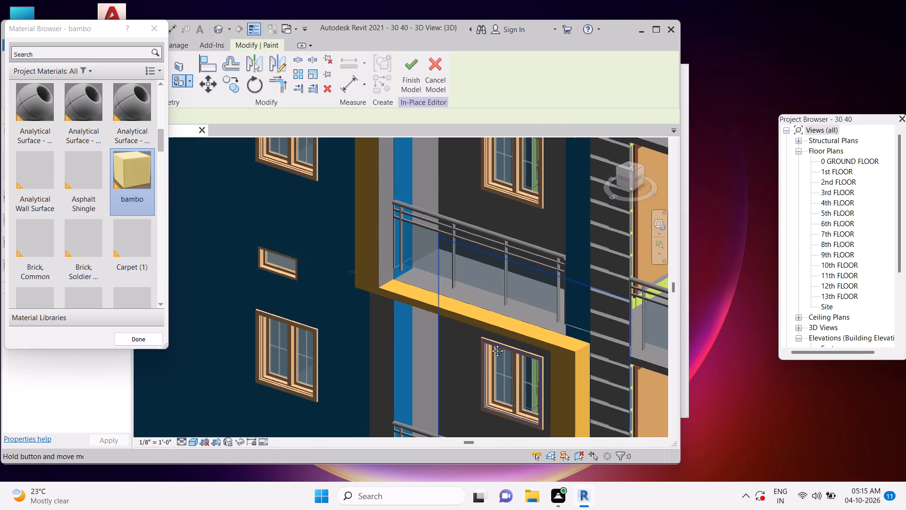
scroll(385, 262, "up", 4)
left_click(385, 260)
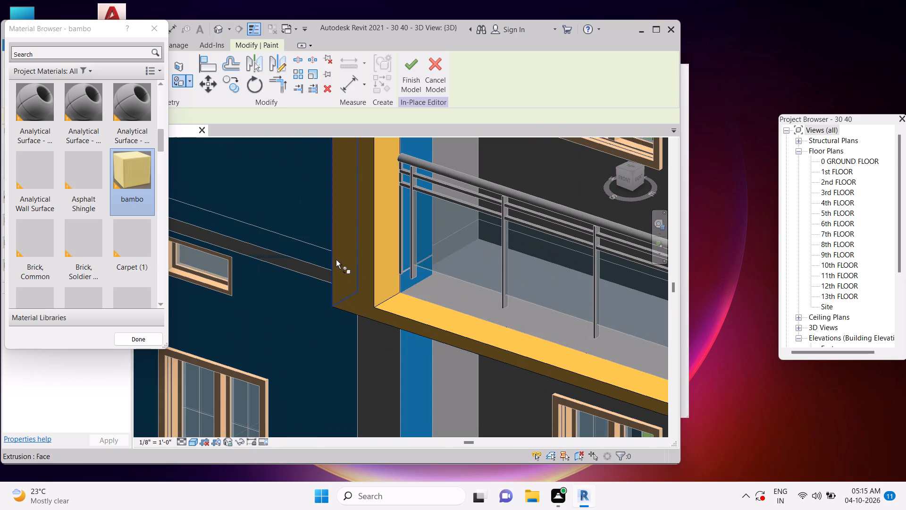
left_click(336, 260)
Paint the outer side face of the twelfth arm's slatted-strip-side upright and the arm's top face with bambo.
scroll(412, 318, "down", 5)
middle_click_drag(483, 241, 483, 360)
scroll(580, 274, "up", 5)
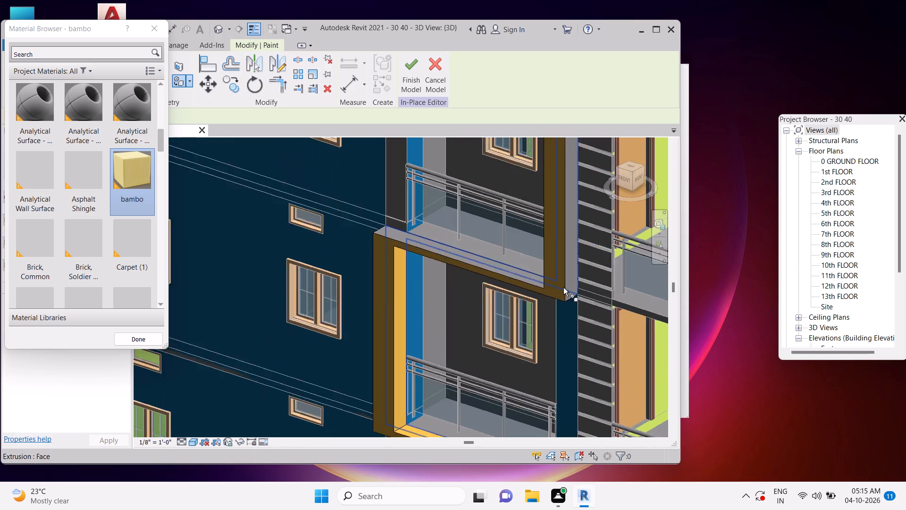
left_click(562, 285)
left_click(498, 288)
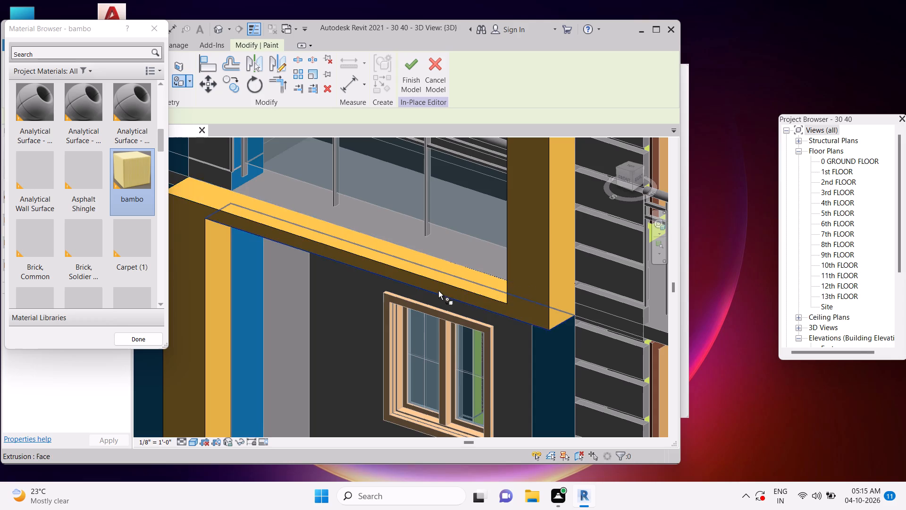
Paint the thirteenth arm's top face and both side faces of its blue-wall-side upright with bambo.
scroll(440, 287, "down", 5)
middle_click_drag(524, 246, 545, 379)
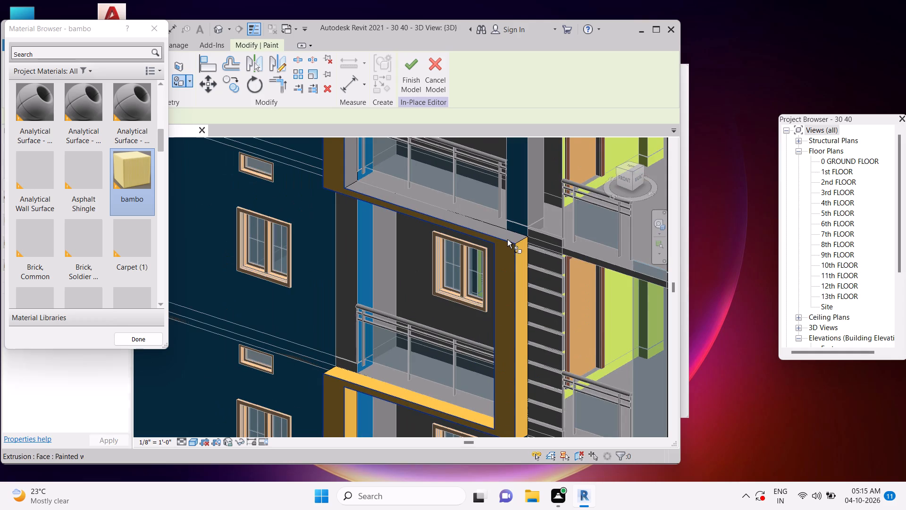
scroll(512, 237, "up", 5)
left_click(518, 241)
scroll(516, 243, "down", 3)
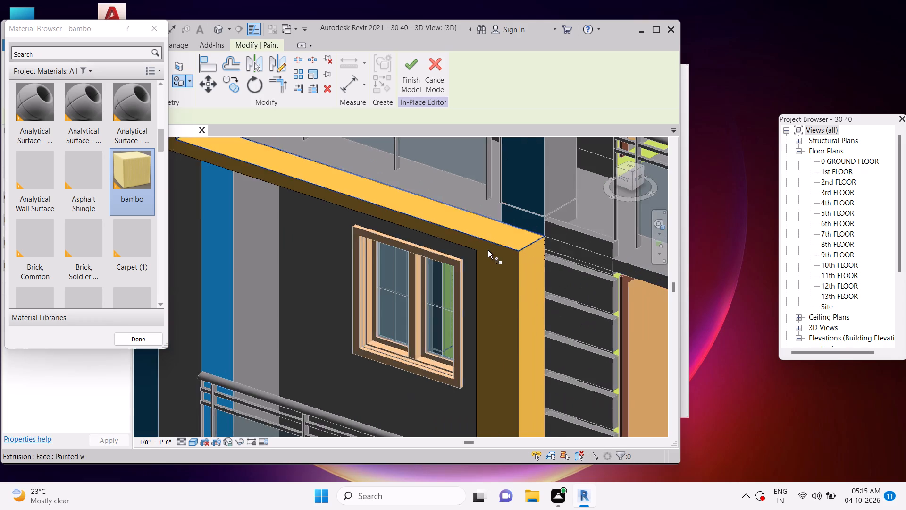
middle_click_drag(426, 264, 557, 367)
scroll(443, 281, "up", 4)
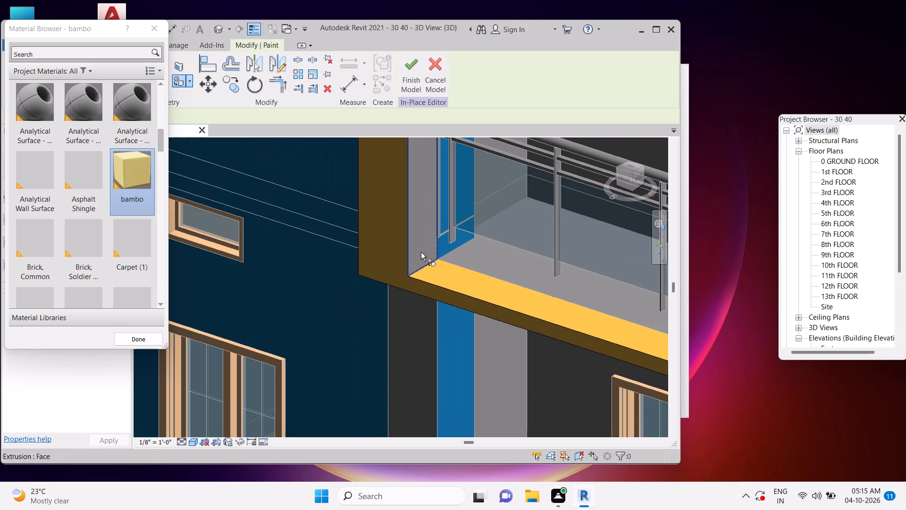
left_click(421, 252)
left_click(360, 248)
Paint the top end face of the uppermost upright at roof level with bambo and finish the in-place model.
scroll(418, 272, "down", 5)
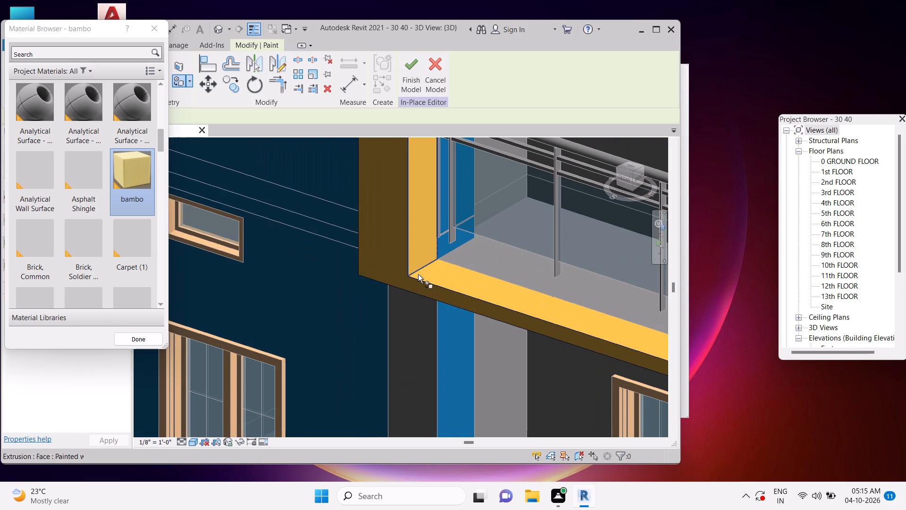
middle_click_drag(478, 196, 469, 378)
scroll(398, 212, "up", 4)
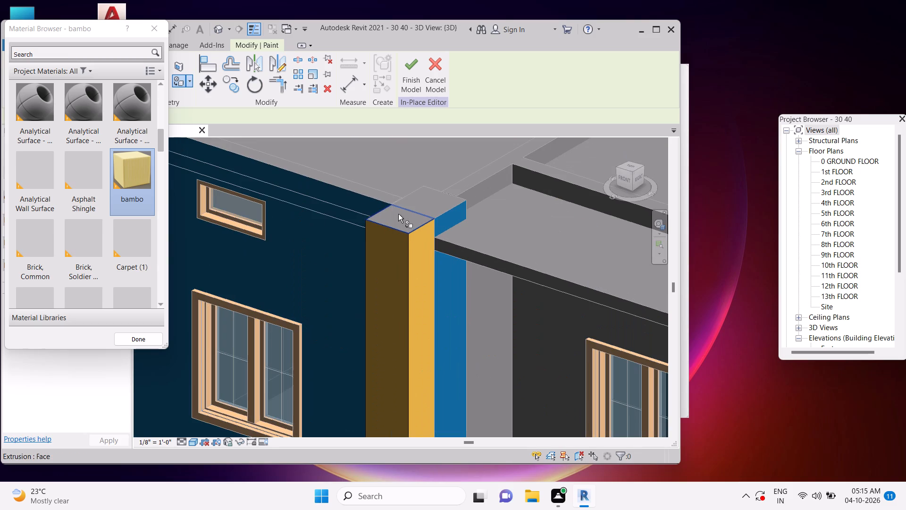
left_click(398, 214)
scroll(402, 216, "down", 14)
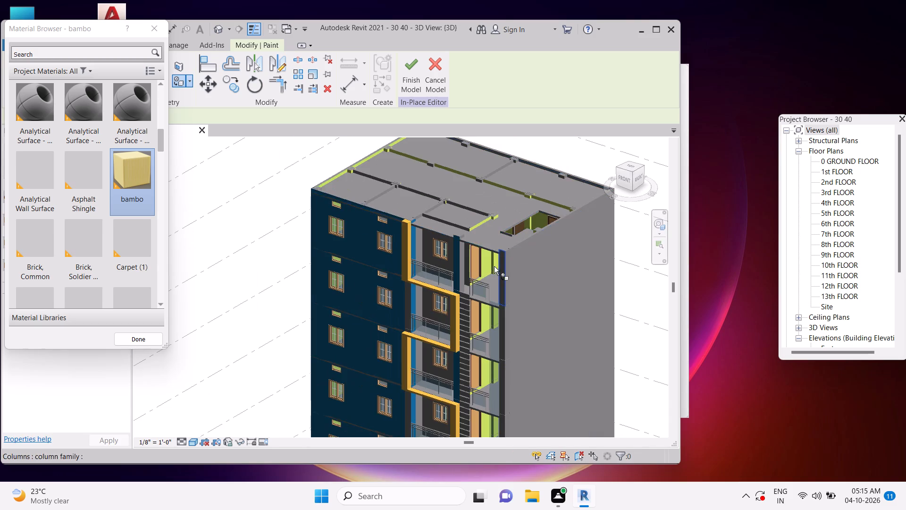
key("Escape")
left_click(403, 87)
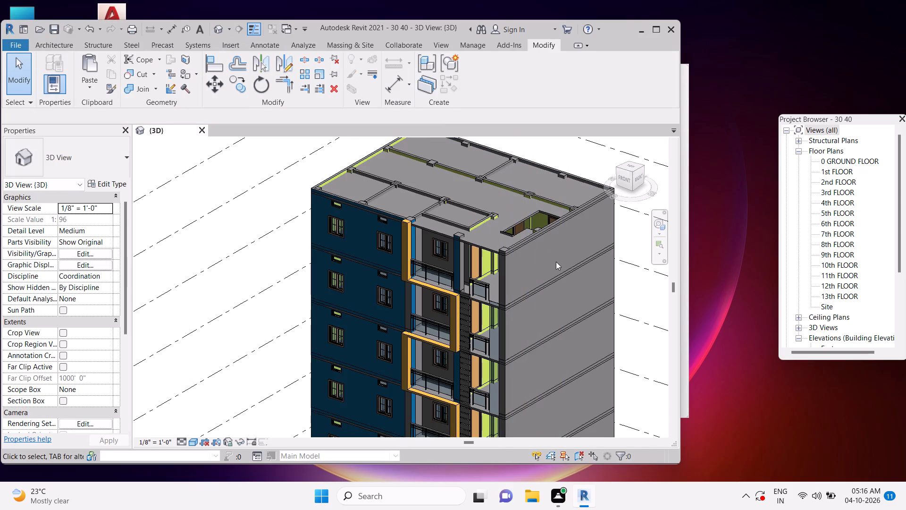
Save the project.
key("ctrl+s")
In the front view, edit the zigzag balcony frame in place and open its extrusion sketch.
left_click(621, 175)
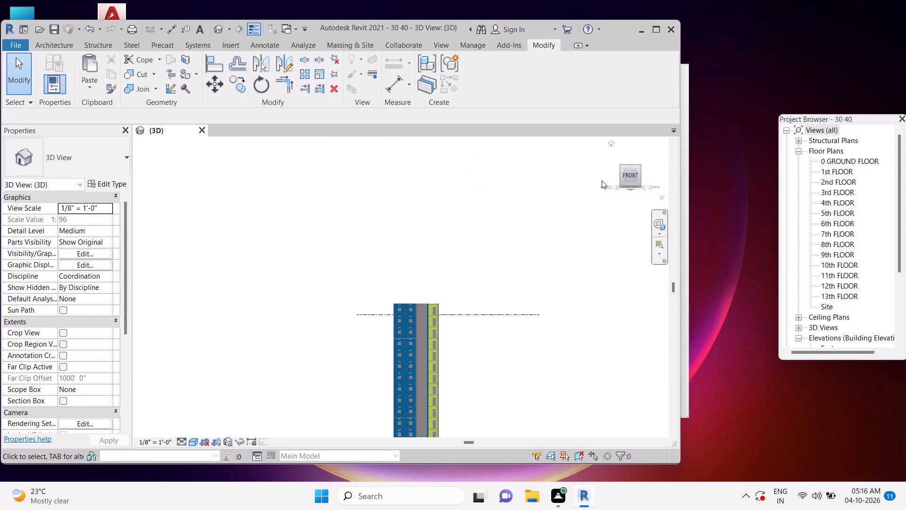
scroll(431, 305, "up", 5)
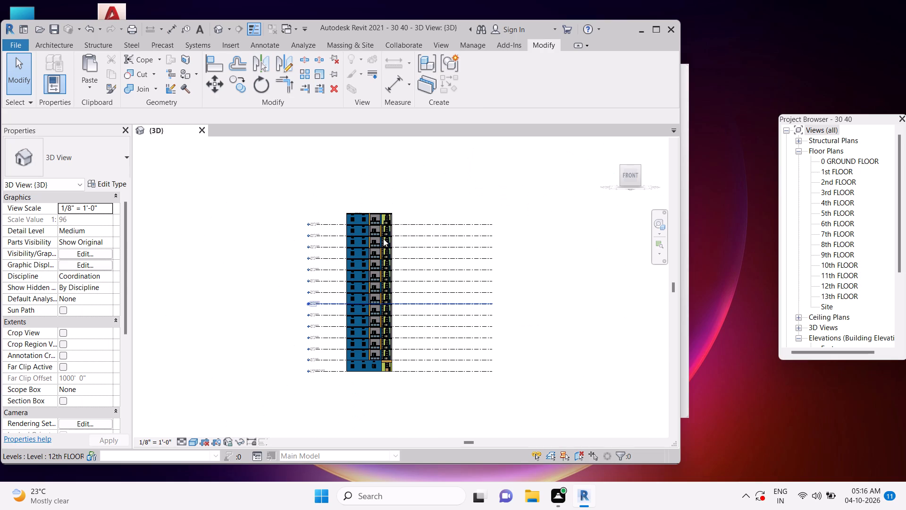
middle_click_drag(438, 323, 491, 409)
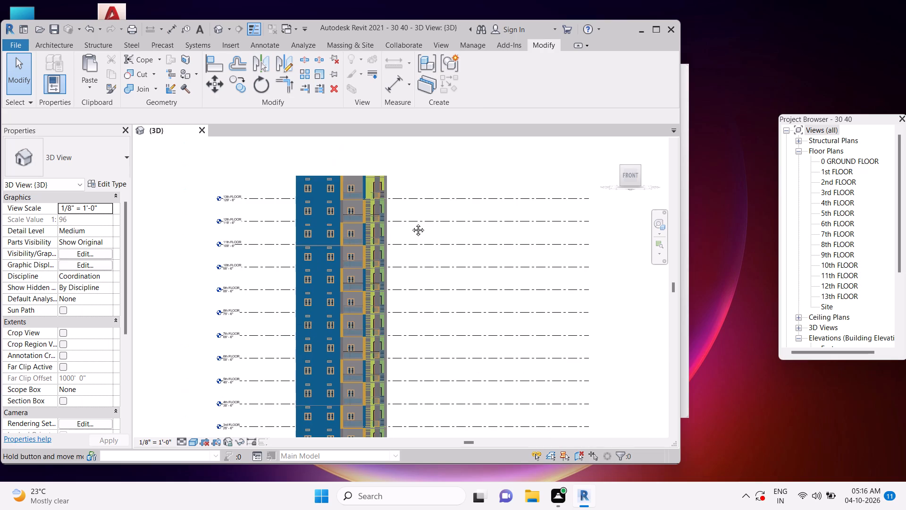
scroll(366, 202, "up", 14)
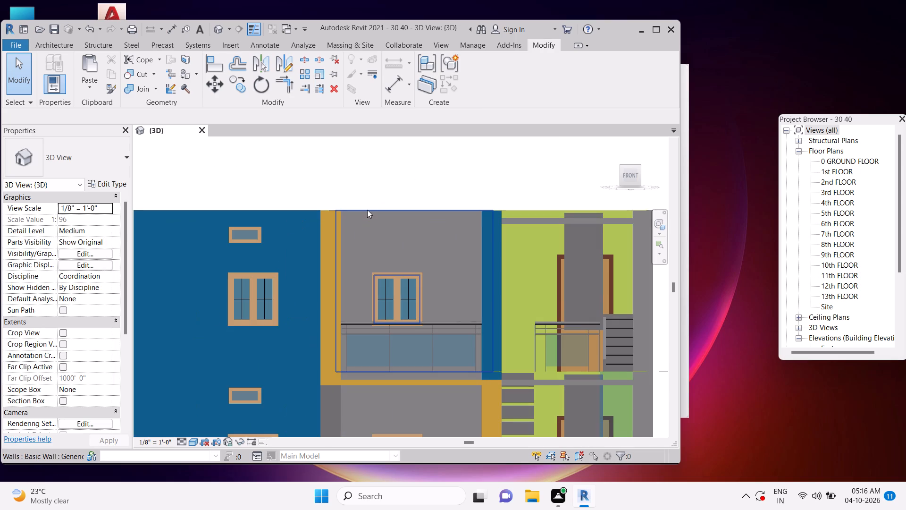
left_click(341, 236)
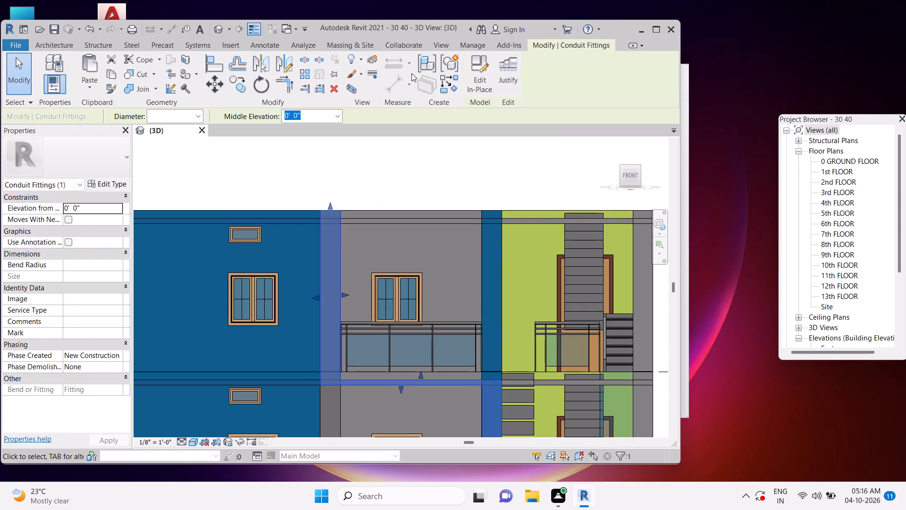
left_click(471, 60)
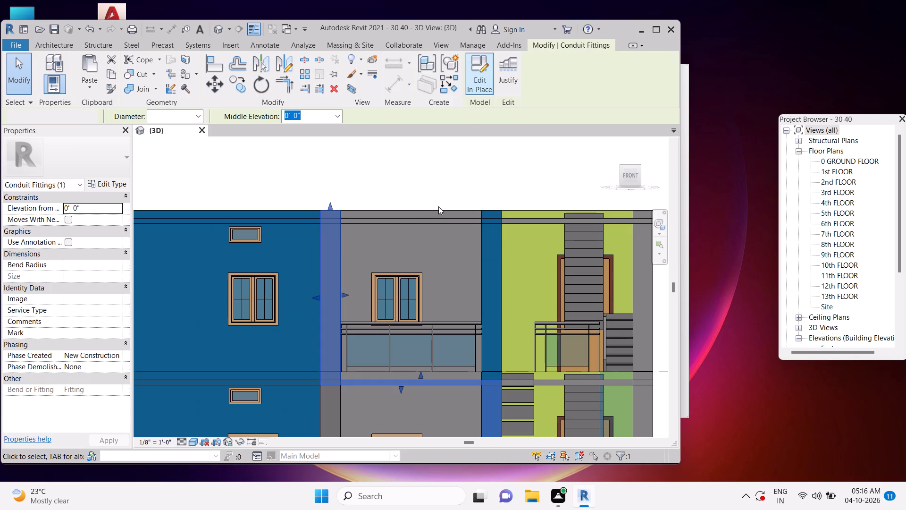
left_click(342, 218)
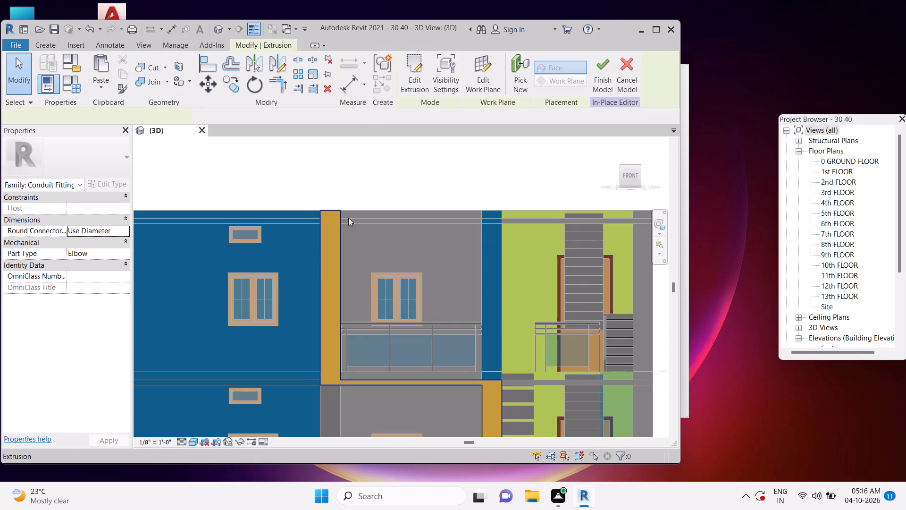
left_click(418, 68)
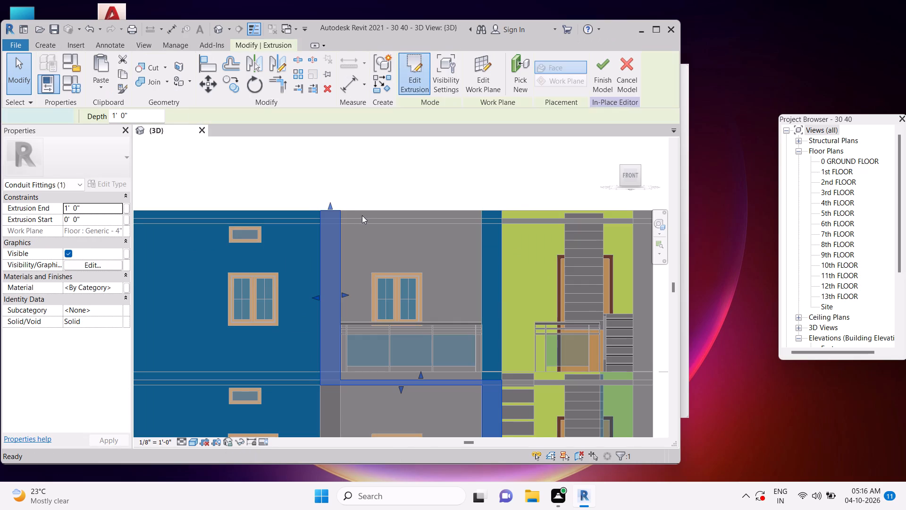
Use Pick Lines to add sketch lines along the roof slab's upper edge and the top edge of the balcony wall.
left_click(459, 86)
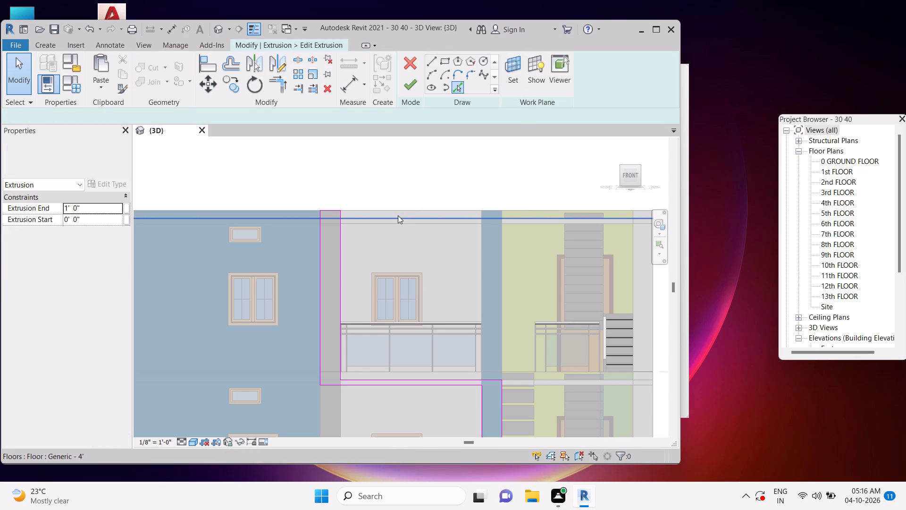
left_click(398, 215)
left_click(433, 210)
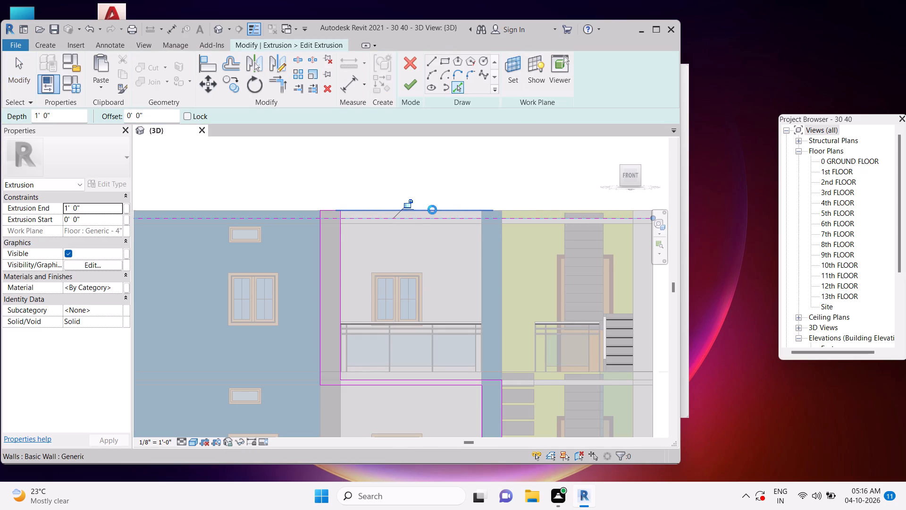
key("Escape")
scroll(338, 219, "up", 4)
key("Escape")
key("Escape")
key("Escape")
key("Escape")
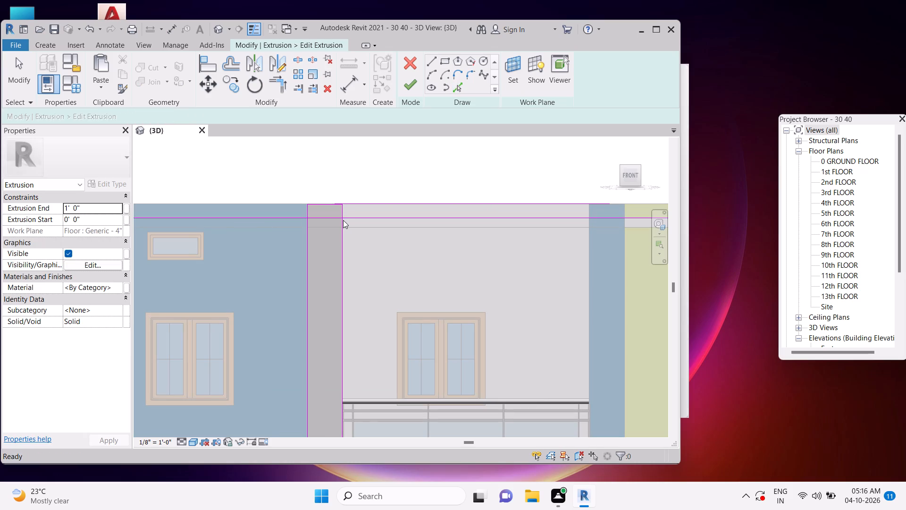
Trim the two roof-edge lines to the uppermost upright, the upper line to its outer side and the lower line to its inner side.
type("tr")
left_click(309, 238)
left_click(352, 207)
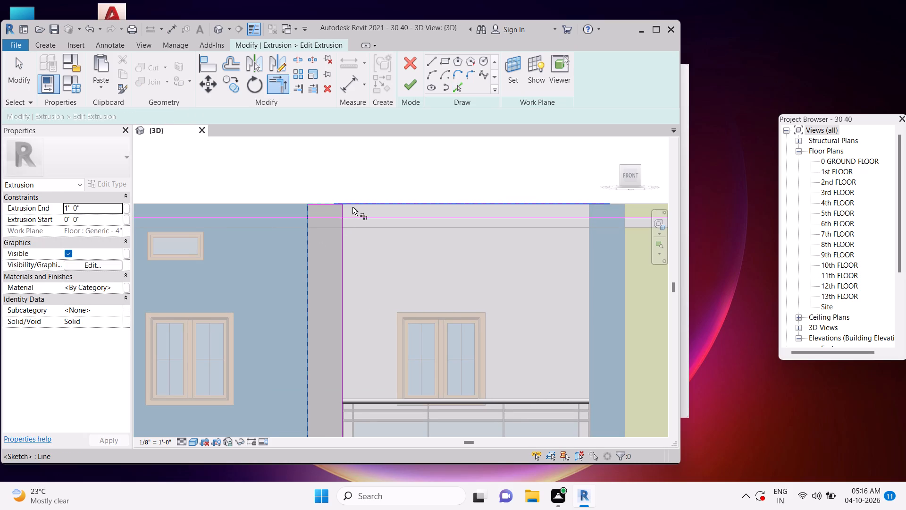
left_click(357, 218)
left_click(343, 240)
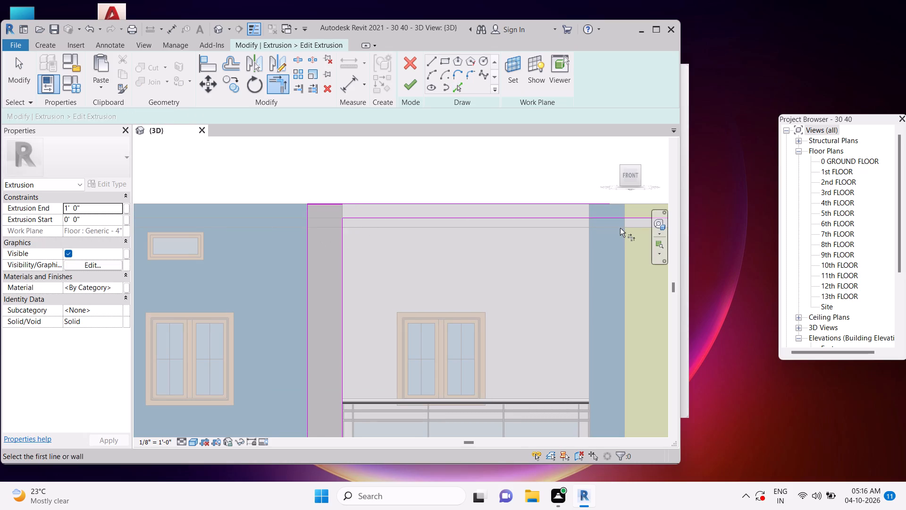
Pick the far vertical edge of the top balcony opening as a sketch line and trim both roof-edge lines to it.
middle_click_drag(620, 225, 457, 247)
key("Escape")
key("Escape")
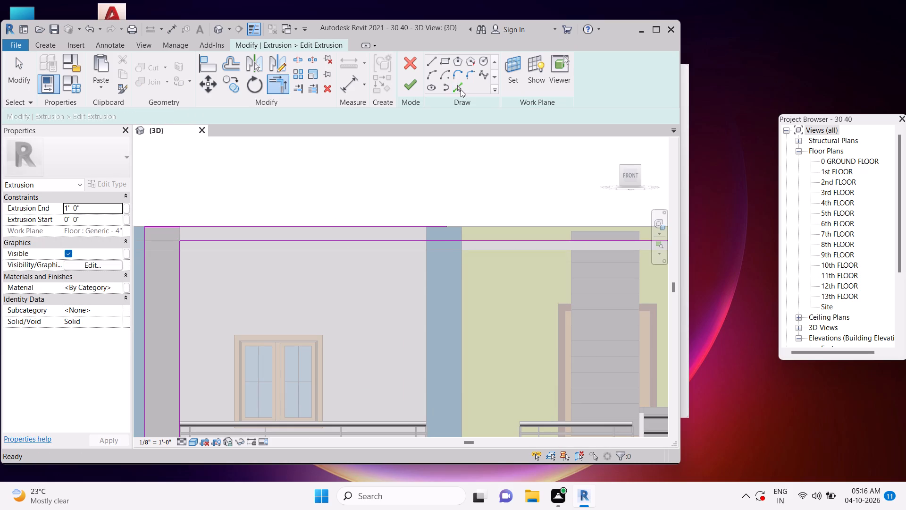
left_click(461, 88)
left_click(428, 232)
key("Escape")
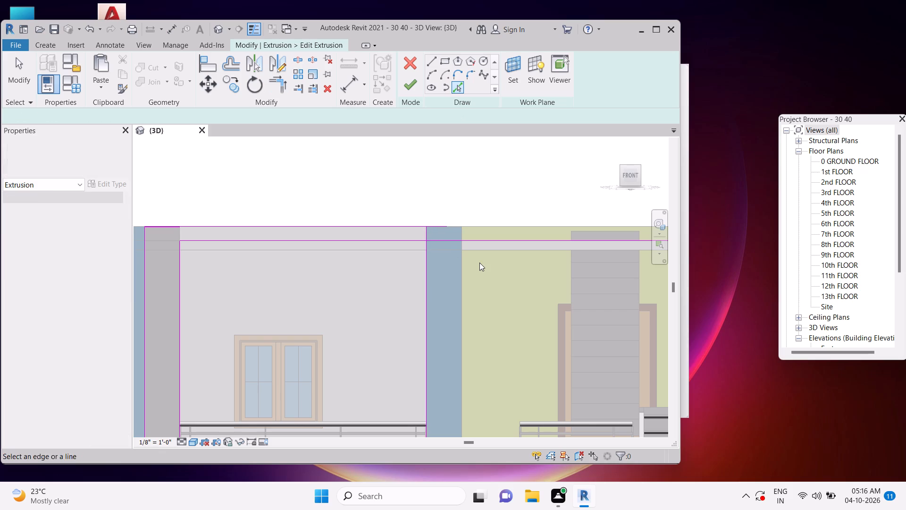
key("Escape")
key("Escape")
key("Escape")
key("Escape")
key("t")
key("r")
scroll(416, 233, "up", 2)
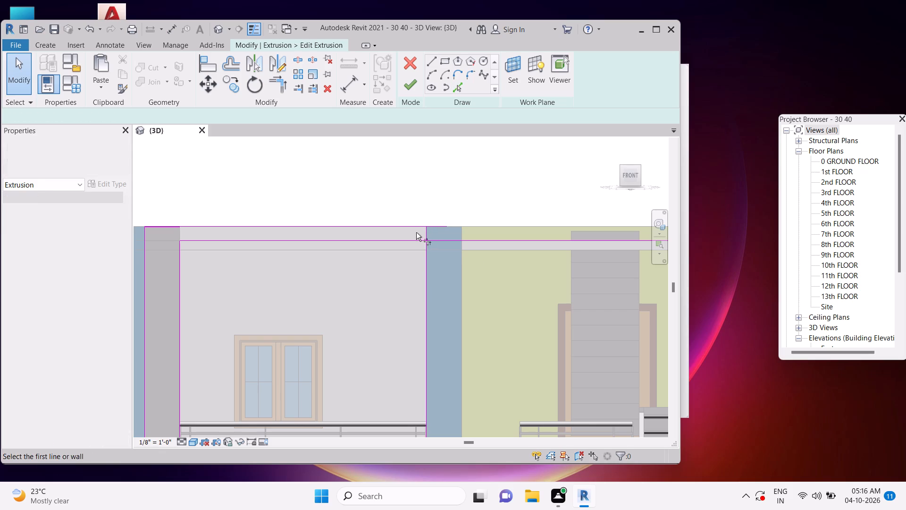
scroll(416, 232, "up", 2)
left_click(430, 236)
left_click(413, 226)
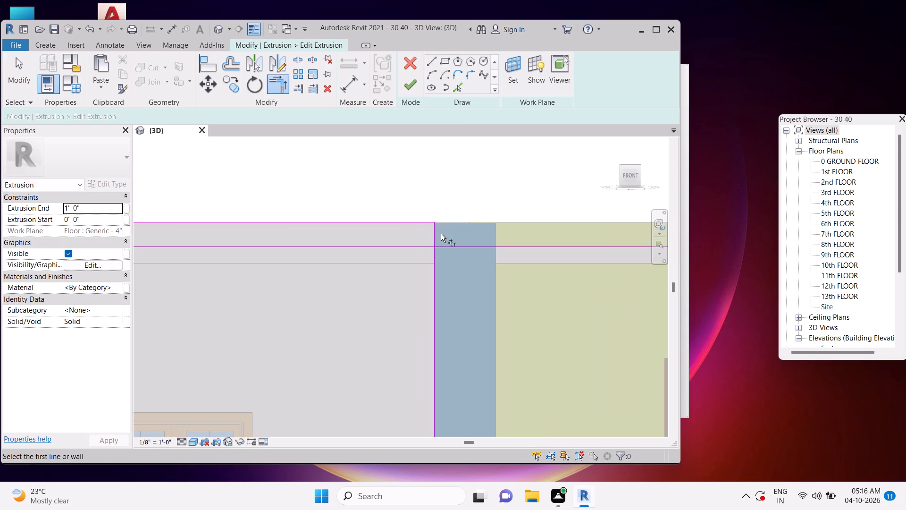
left_click(437, 234)
left_click(423, 245)
key("Escape")
scroll(487, 231, "down", 12)
key("Escape")
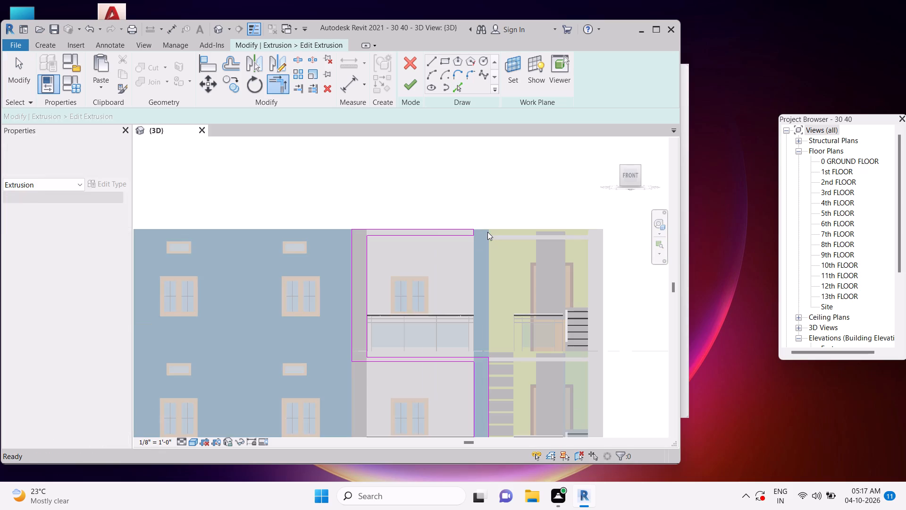
scroll(487, 232, "down", 2)
key("Escape")
key("Escape")
scroll(482, 234, "up", 14)
key("Escape")
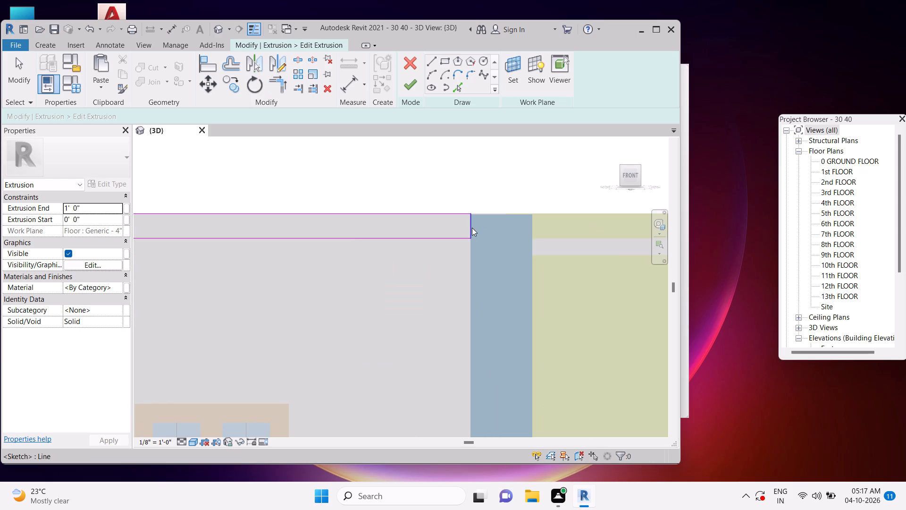
Move the short closing line of the roof strip to the building's outer edge on the staircase side, stretching both roof-edge lines with it.
left_click(472, 227)
scroll(473, 229, "down", 3)
scroll(473, 229, "up", 4)
left_click_drag(473, 228, 506, 234)
scroll(474, 228, "down", 9)
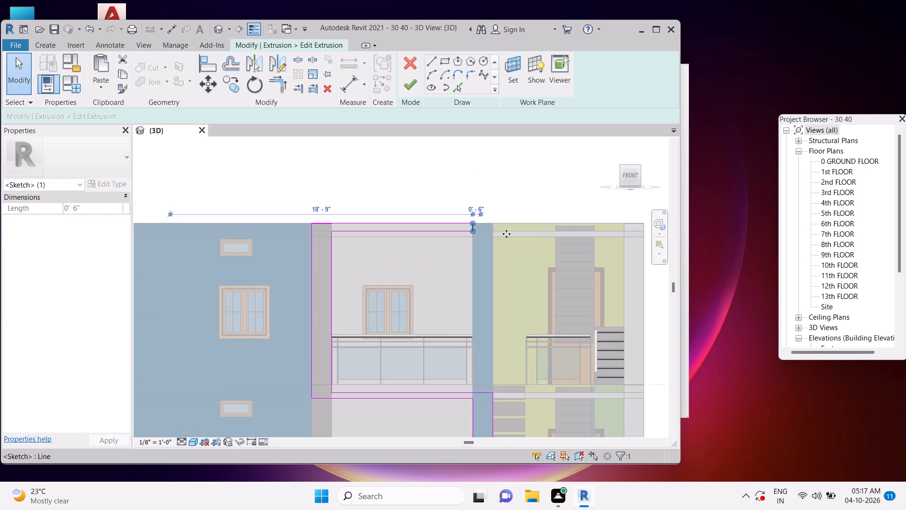
left_click_drag(506, 234, 638, 229)
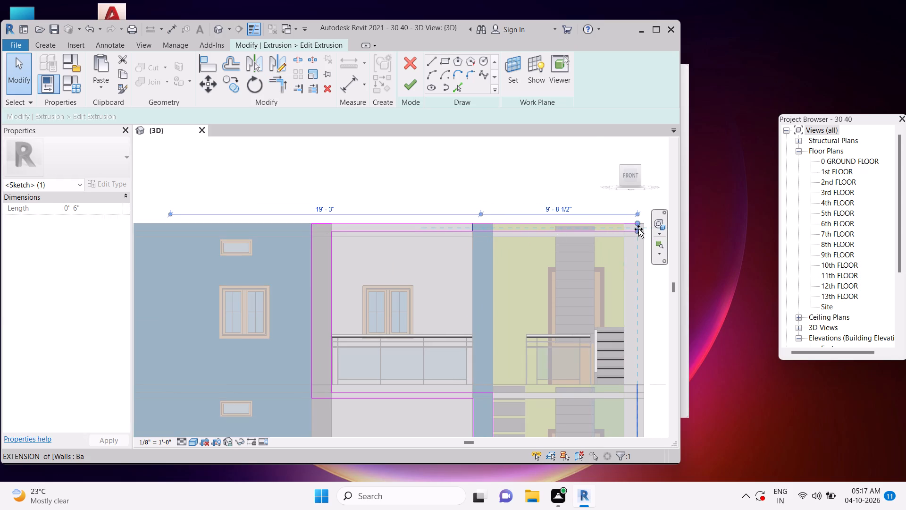
left_click_drag(638, 229, 643, 229)
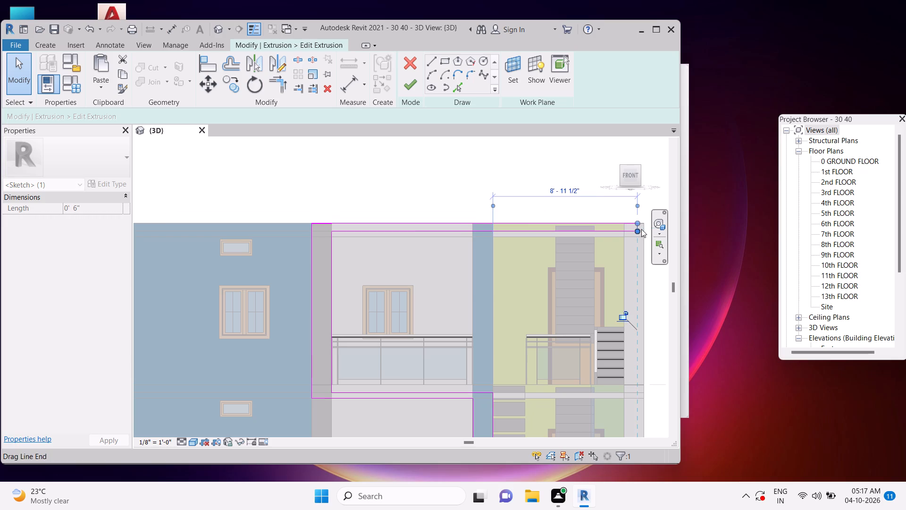
scroll(641, 229, "up", 6)
middle_click_drag(617, 236, 443, 248)
scroll(463, 239, "up", 6)
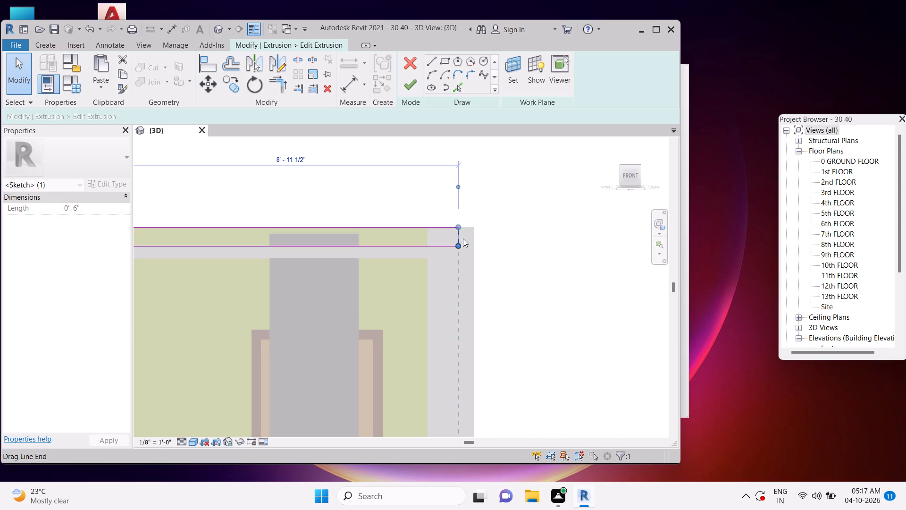
scroll(463, 238, "up", 3)
left_click_drag(447, 230, 495, 225)
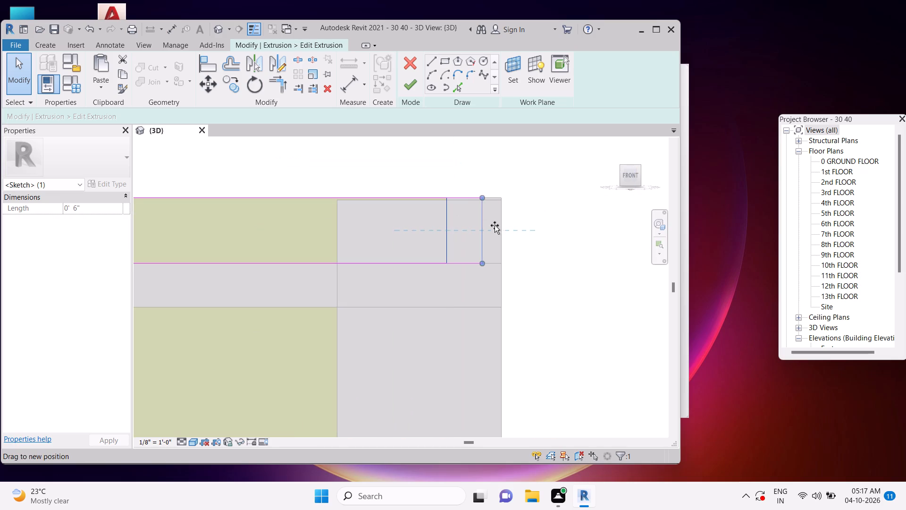
left_click_drag(495, 225, 499, 225)
key("Escape")
key("Escape")
scroll(475, 199, "down", 12)
key("Escape")
key("Escape")
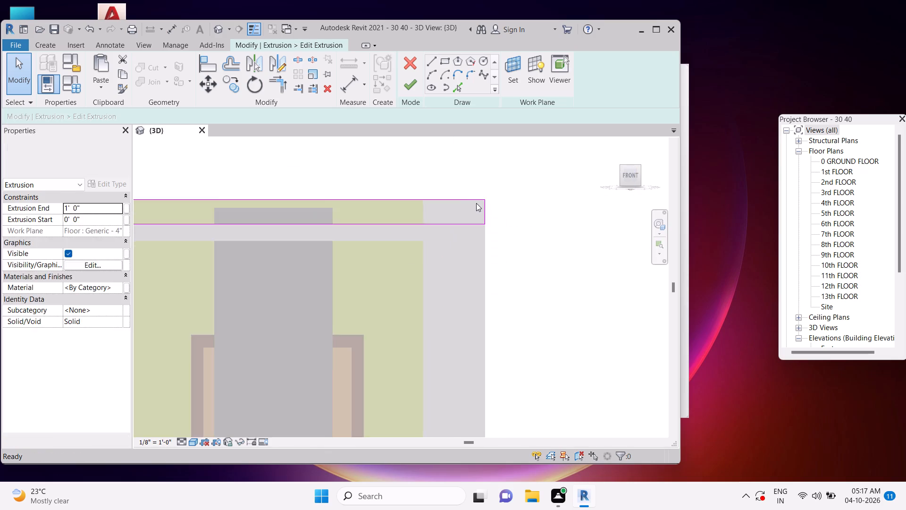
scroll(476, 203, "down", 5)
key("Escape")
key("Escape")
key("Escape")
Delete the vertical and bottom sketch lines of the deeper band beneath the first-floor slab on the entrance side.
scroll(426, 201, "down", 5)
scroll(437, 359, "down", 2)
middle_click_drag(437, 359, 437, 360)
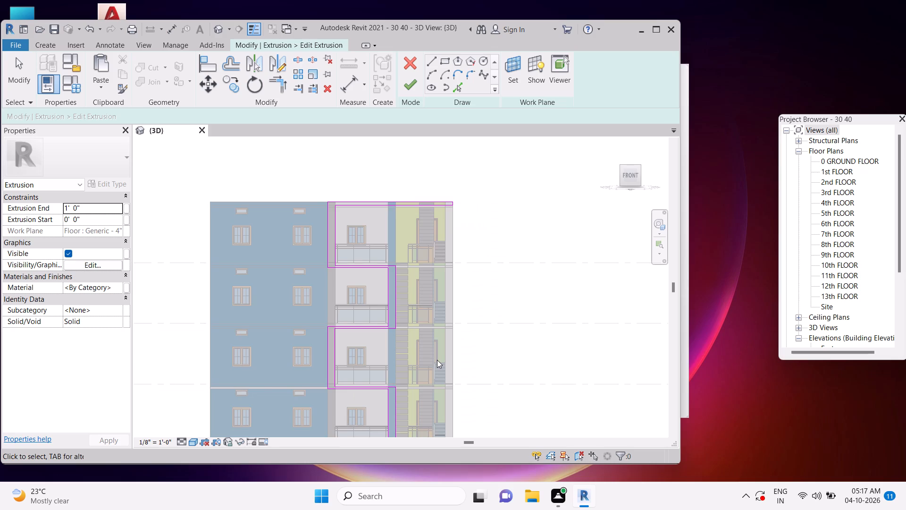
middle_click_drag(437, 360, 450, 217)
middle_click_drag(453, 299, 454, 179)
middle_click_drag(459, 338, 456, 208)
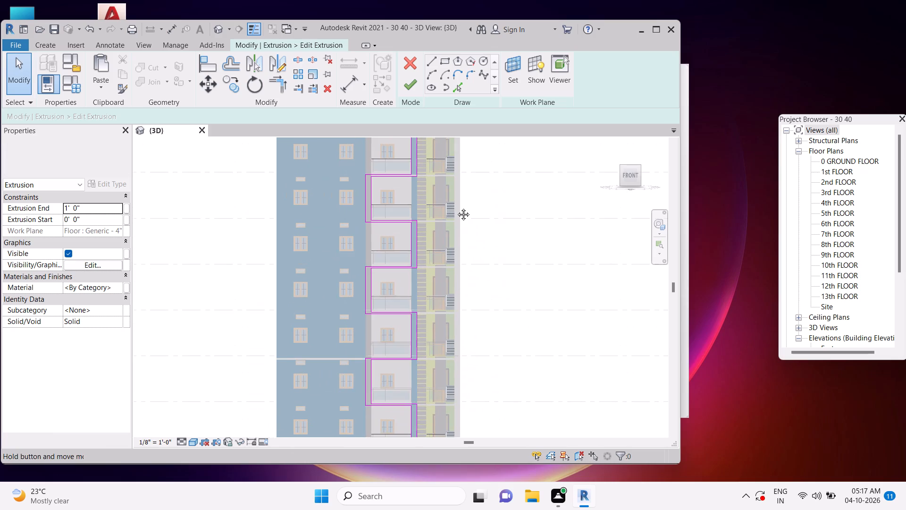
middle_click_drag(452, 327, 462, 171)
scroll(447, 323, "up", 10)
key("Escape")
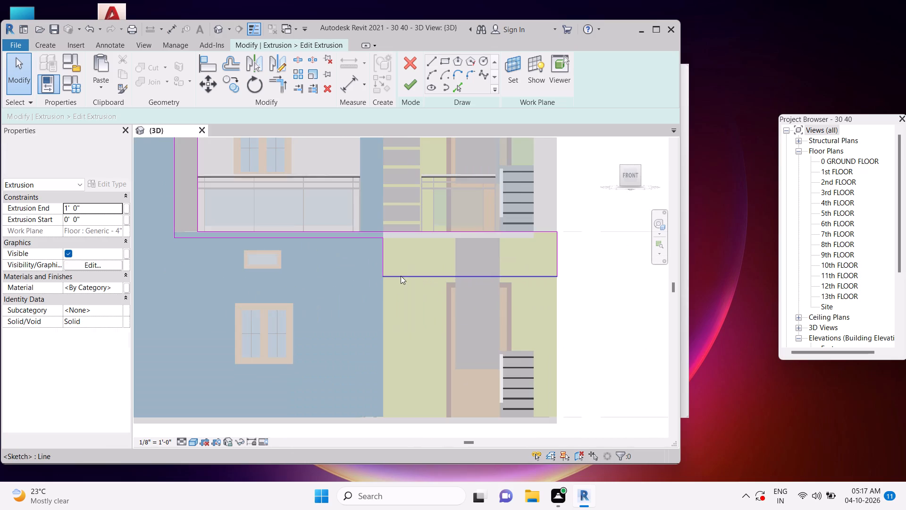
key("Escape")
left_click(387, 254)
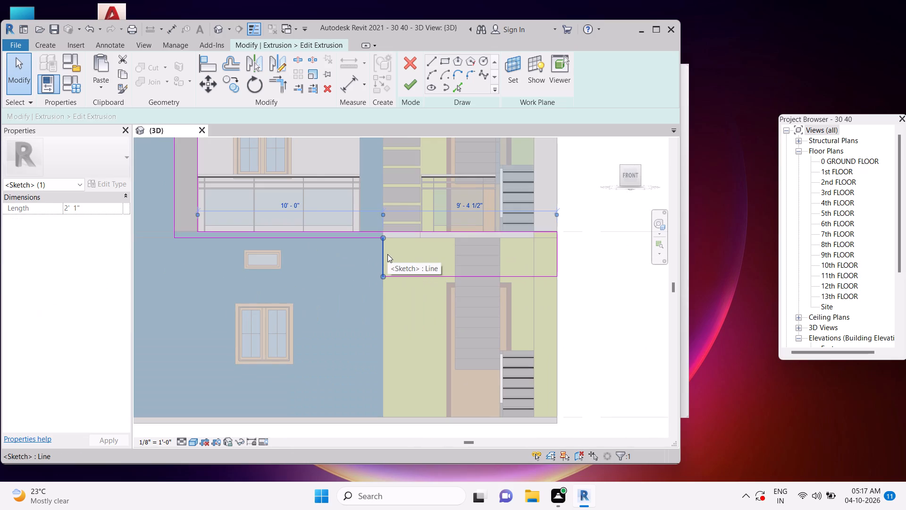
key("BackSpace")
left_click(415, 276)
key("BackSpace")
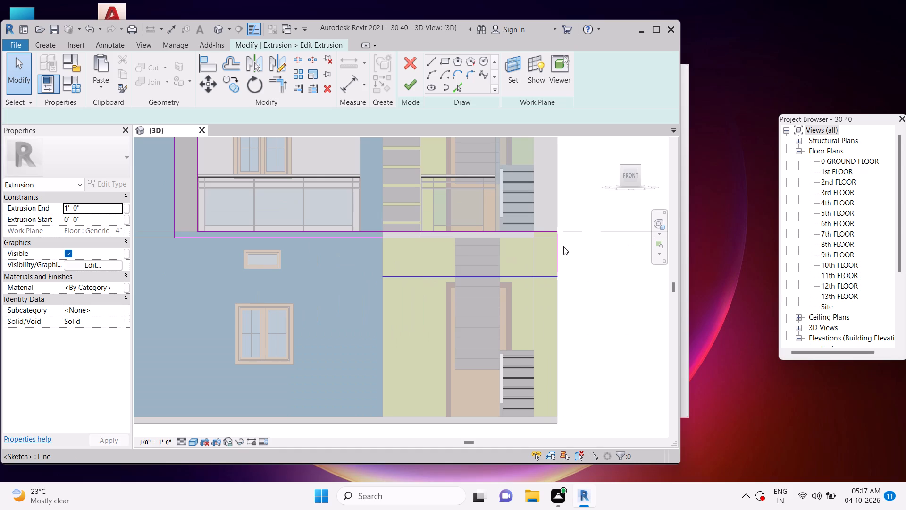
Trim the first-floor slab's lower sketch line and the outer end line to a corner, closing the thin strip.
scroll(547, 243, "up", 6)
key("Escape")
key("Escape")
scroll(339, 256, "down", 2)
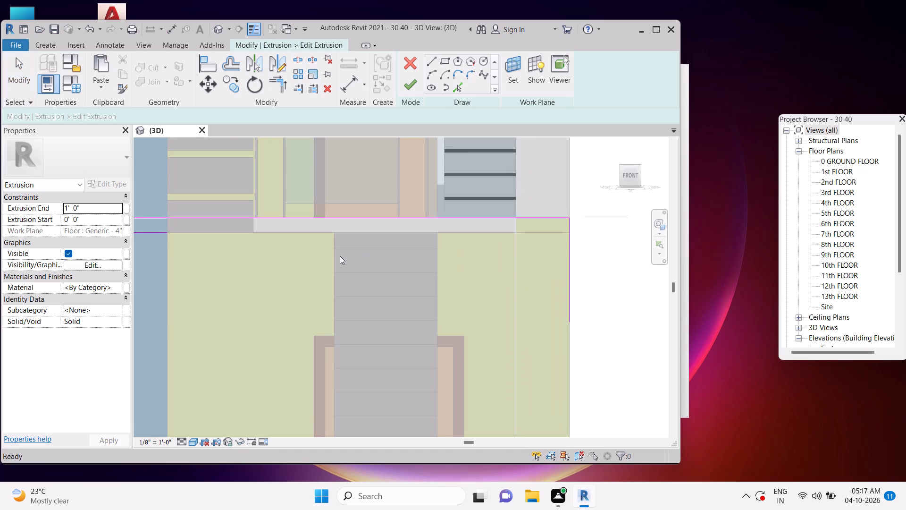
key("Escape")
key("Escape")
key("Escape")
type("tr")
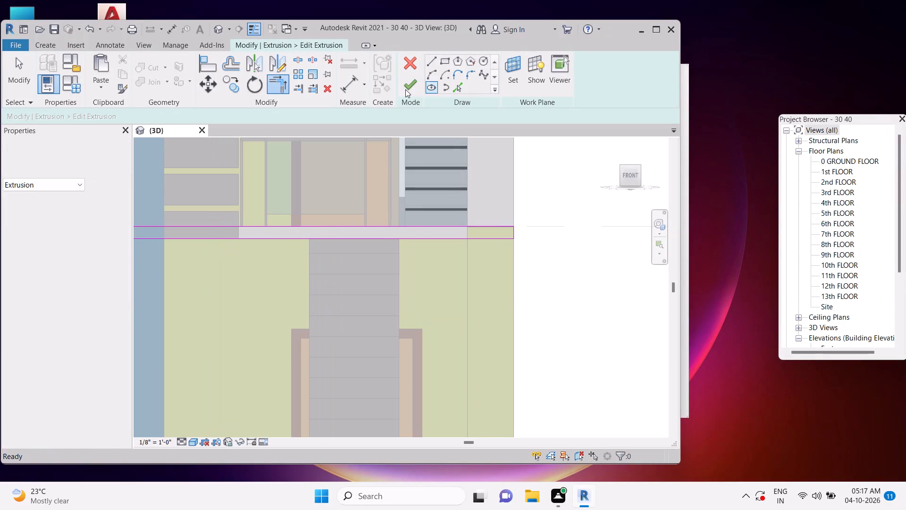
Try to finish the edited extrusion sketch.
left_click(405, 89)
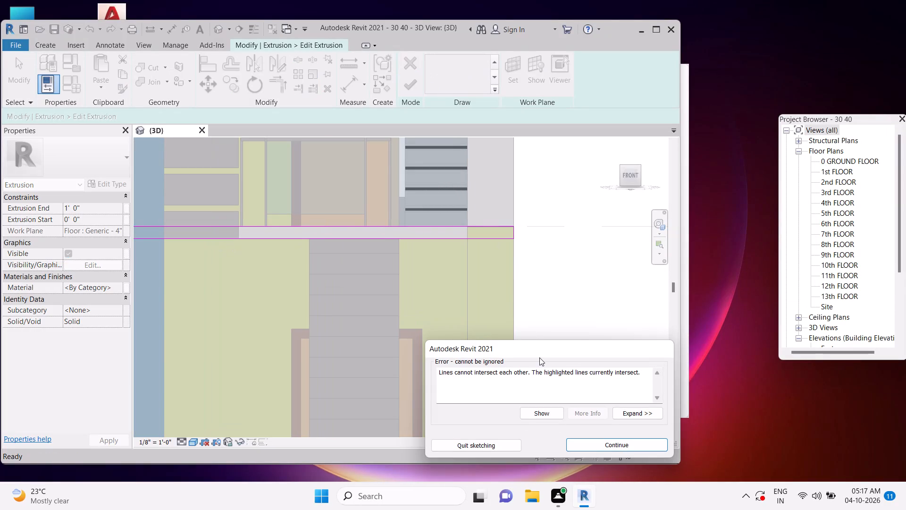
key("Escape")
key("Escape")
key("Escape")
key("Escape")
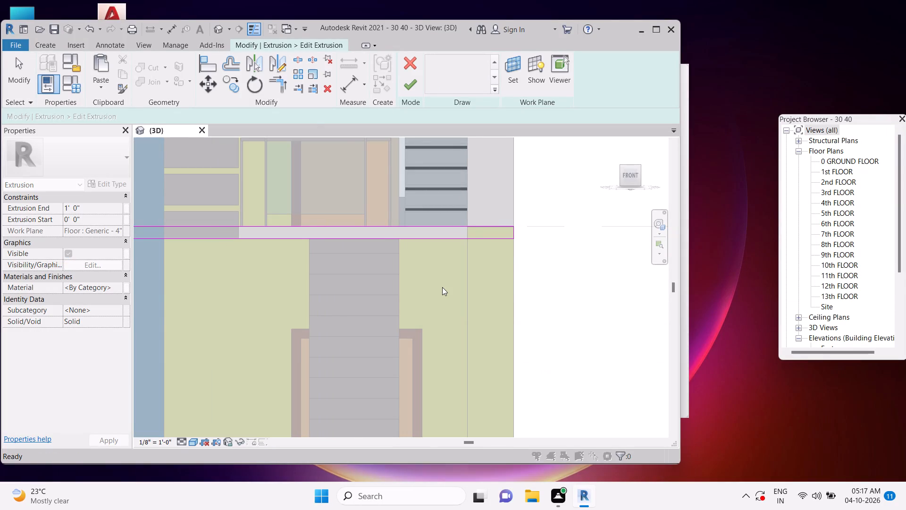
Replace the short end line of the first-floor strip with a new line joining the outer ends of its upper and lower lines.
scroll(440, 288, "down", 4)
key("Escape")
scroll(289, 258, "up", 6)
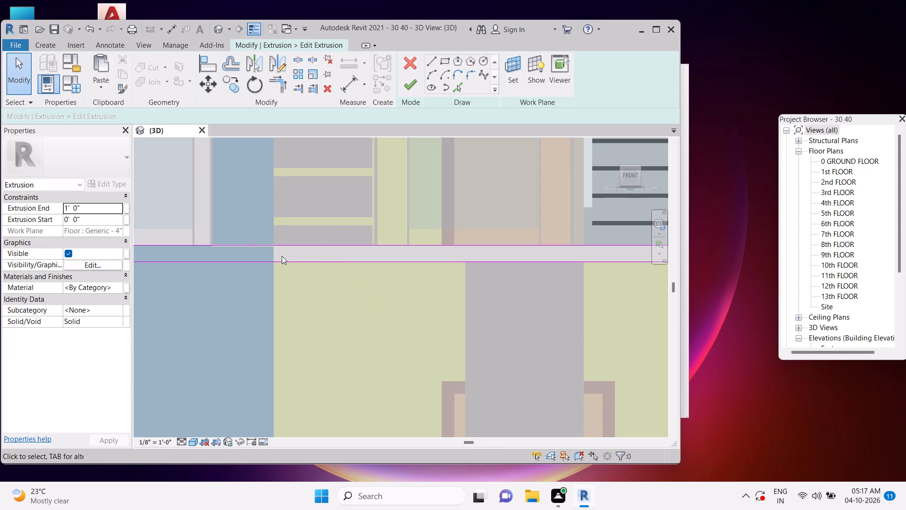
scroll(278, 255, "down", 4)
scroll(544, 260, "up", 8)
key("Escape")
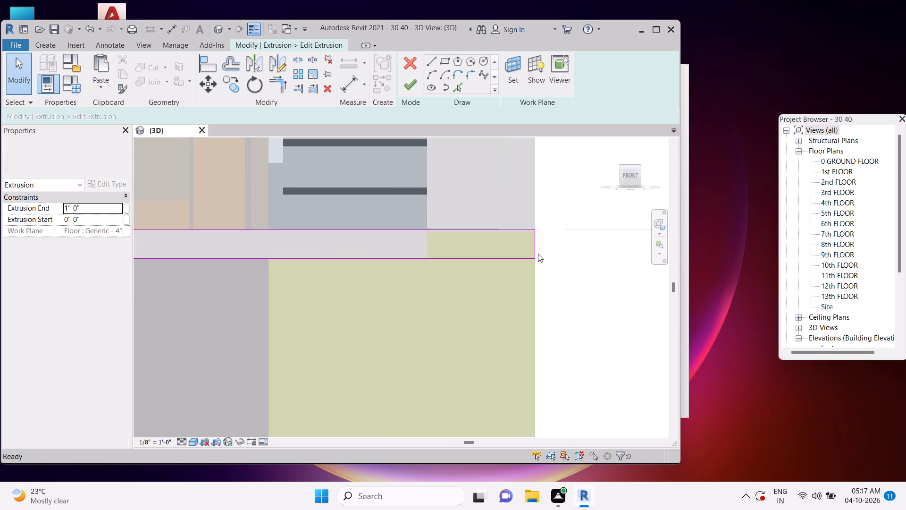
left_click(538, 253)
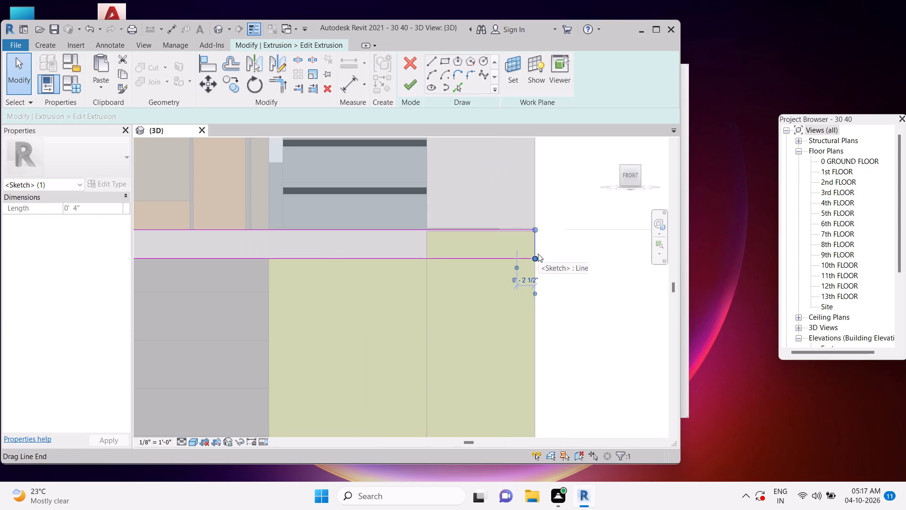
key("Delete")
key("Escape")
key("Escape")
scroll(526, 245, "up", 2)
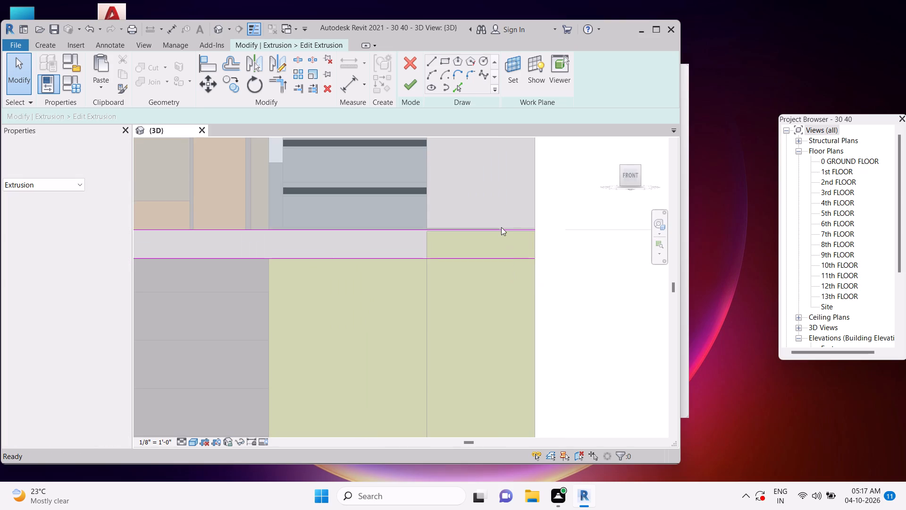
scroll(501, 227, "up", 4)
key("Escape")
key("Escape")
left_click(436, 63)
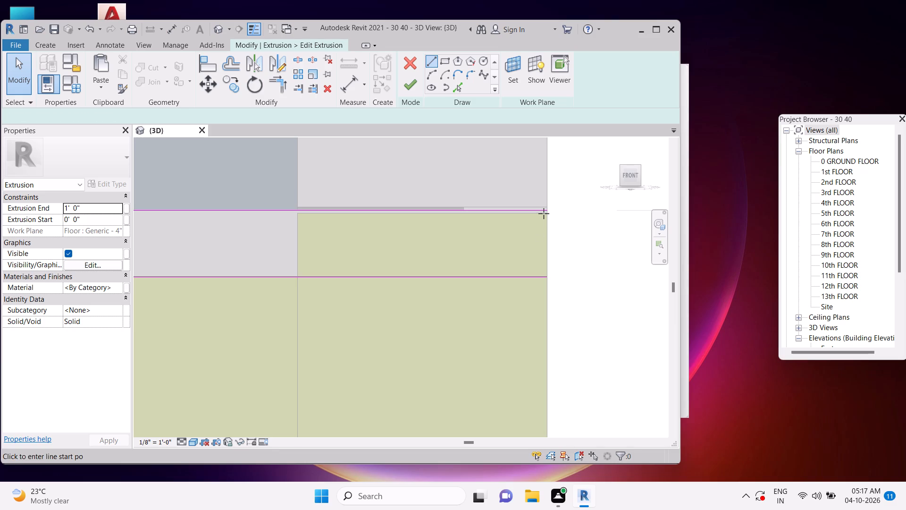
left_click(545, 211)
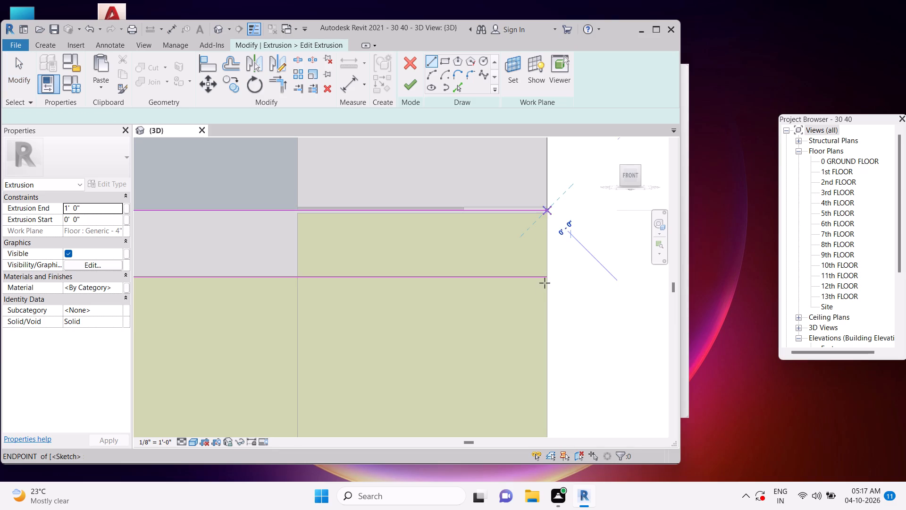
left_click(545, 280)
key("Escape")
key("Escape")
key("Escape")
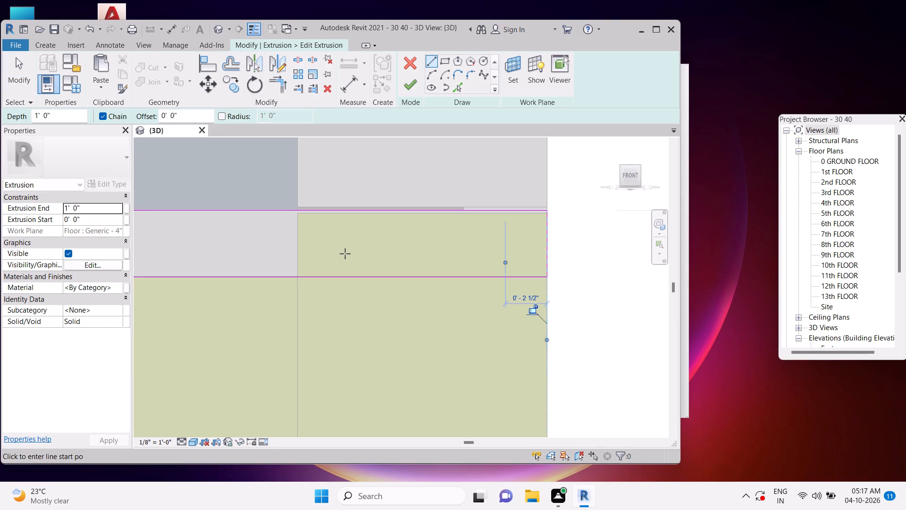
key("Escape")
Select the frame's connected chain of sketch lines and trace it from the first-floor strip up to the roof.
scroll(554, 236, "down", 9)
key("Tab")
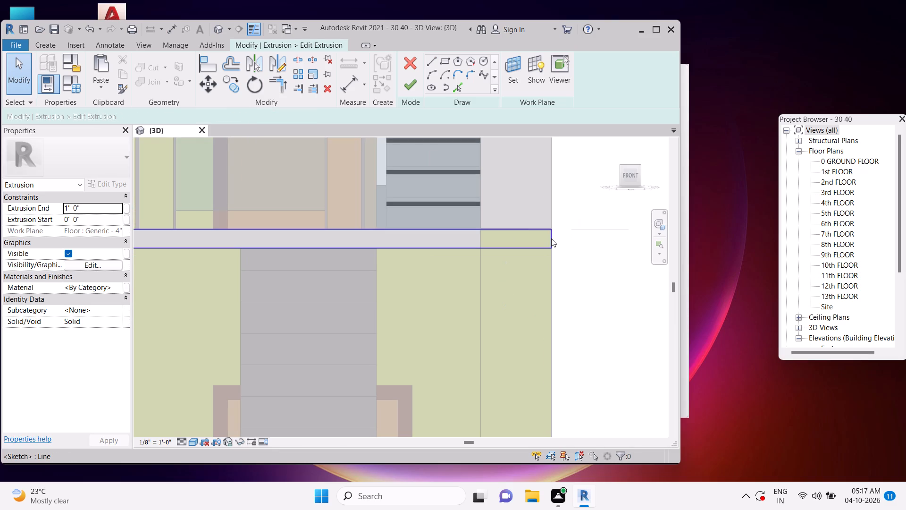
left_click(551, 238)
scroll(550, 238, "down", 17)
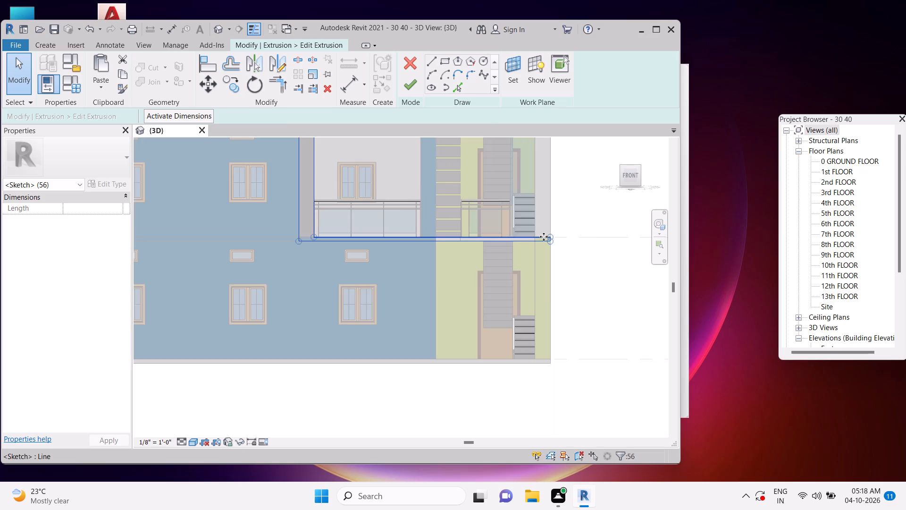
scroll(544, 237, "down", 1)
middle_click_drag(534, 210, 515, 379)
middle_click_drag(518, 238, 534, 370)
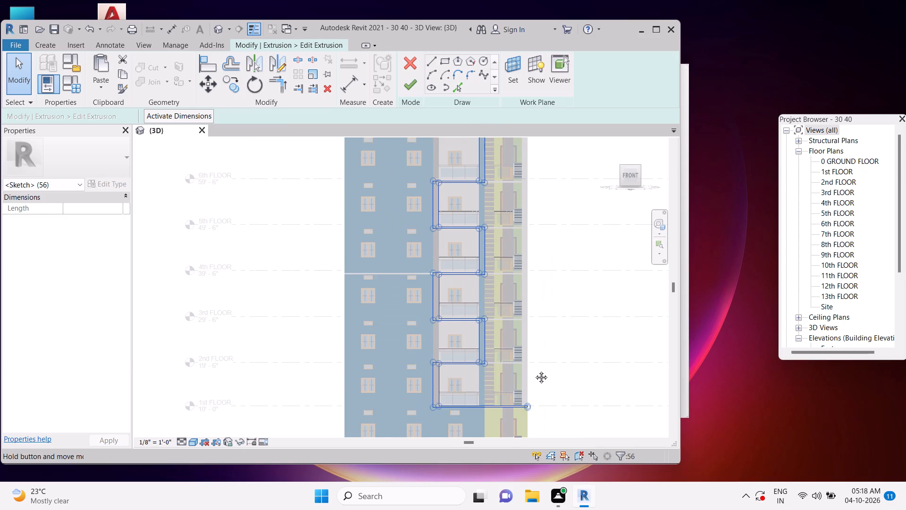
middle_click_drag(534, 370, 535, 379)
middle_click_drag(517, 186, 516, 280)
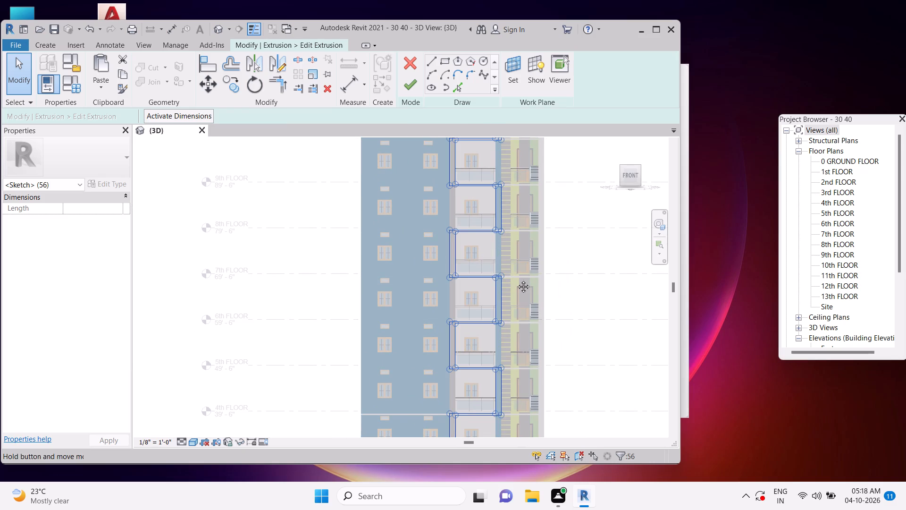
middle_click_drag(516, 280, 516, 292)
middle_click_drag(511, 200, 507, 325)
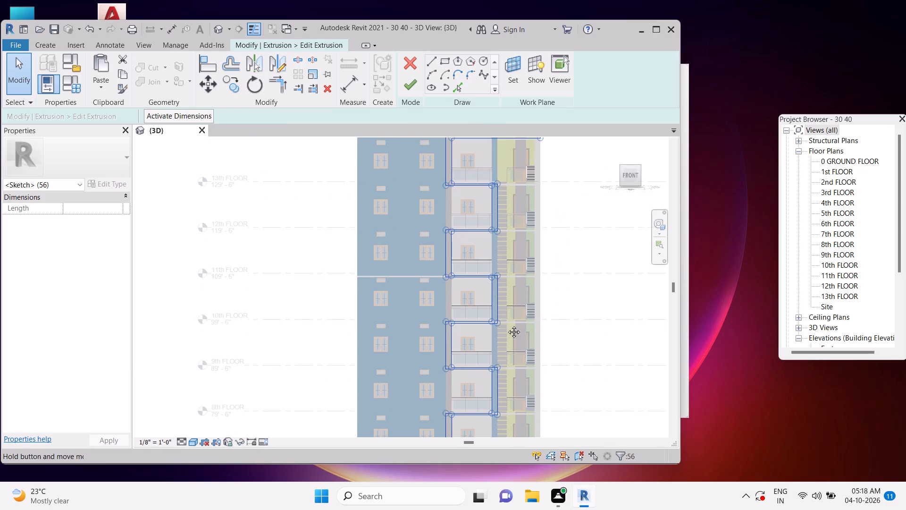
middle_click_drag(507, 325, 510, 333)
scroll(453, 190, "up", 15)
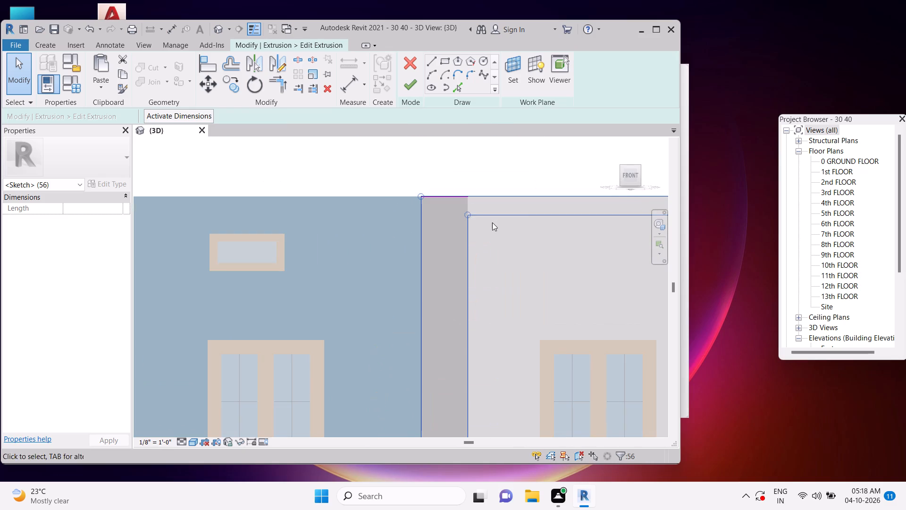
key("Escape")
Delete the stray short horizontal sketch line across the top of the frame's vertical band at the roof corner.
scroll(447, 198, "up", 11)
key("Escape")
key("Escape")
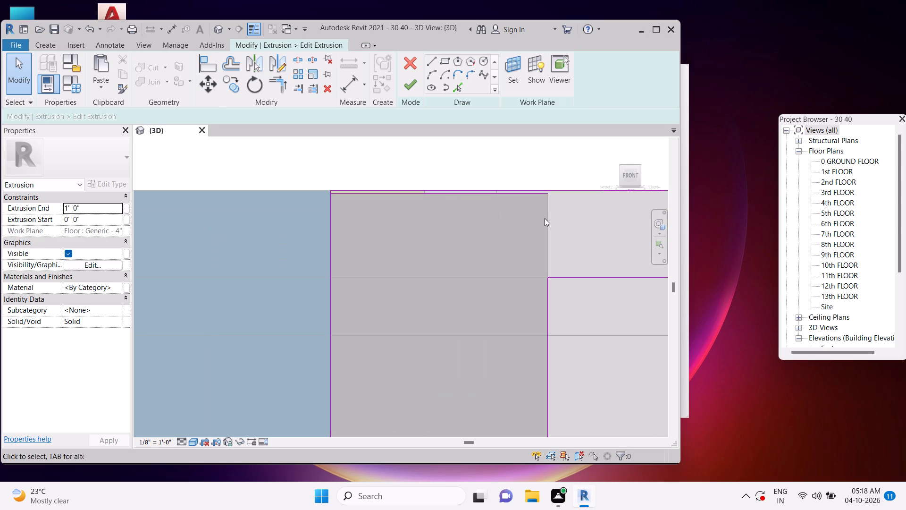
left_click(543, 195)
key("Escape")
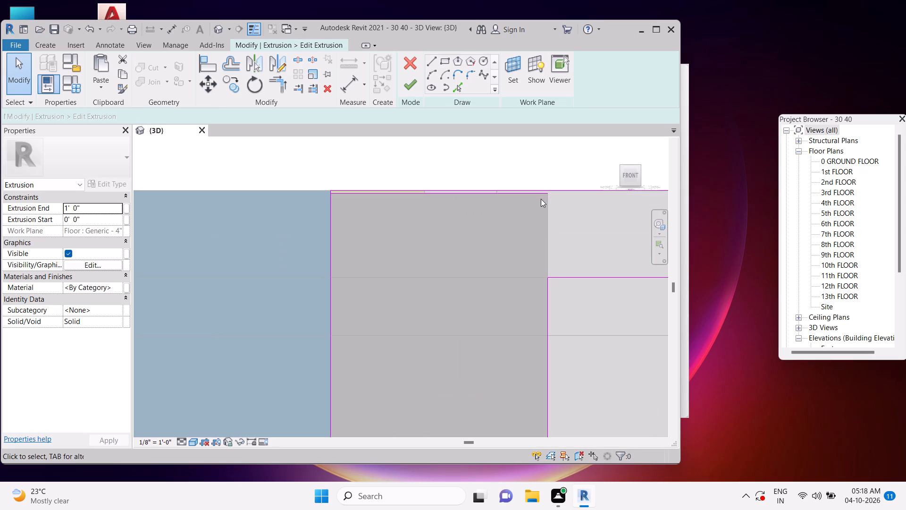
left_click(541, 199)
key("Escape")
left_click(544, 197)
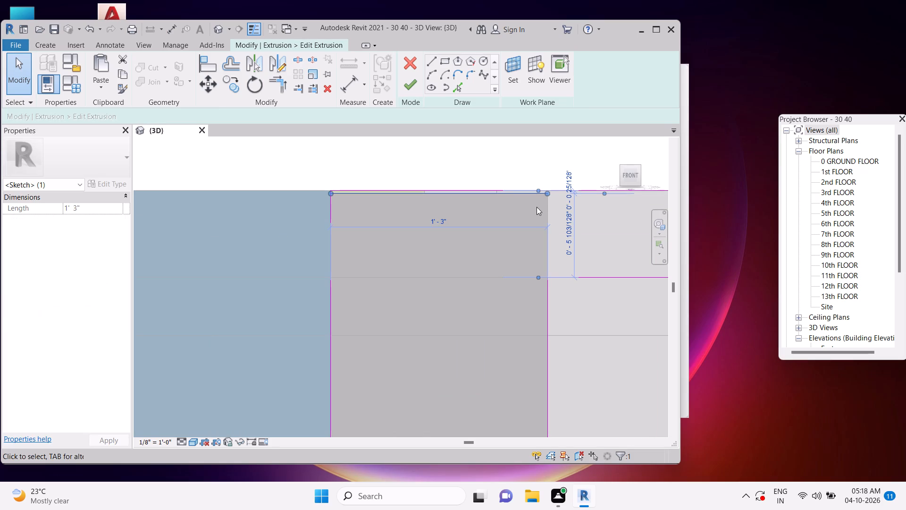
key("Delete")
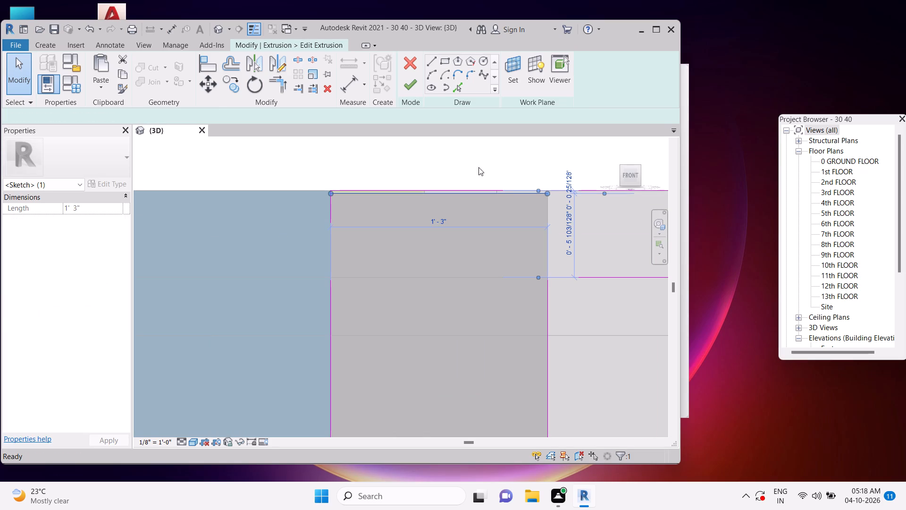
Finish the edited extrusion sketch of the zigzag balcony frame.
key("Escape")
key("Escape")
left_click(404, 79)
scroll(420, 74, "up", 1)
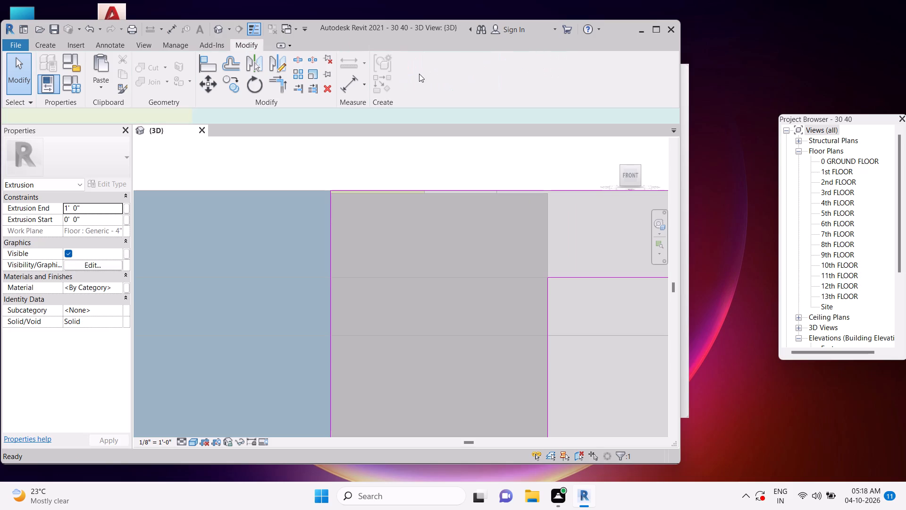
key("Escape")
Examine the completed zigzag frame in 3D over the whole tower and close up along the roof edge.
scroll(381, 240, "down", 7)
key("Escape")
scroll(381, 243, "down", 11)
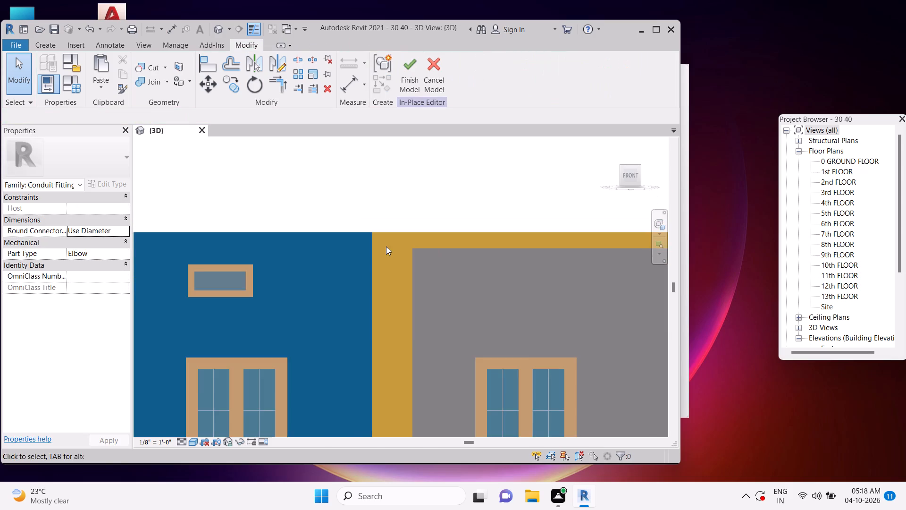
scroll(386, 246, "down", 4)
scroll(448, 255, "down", 5)
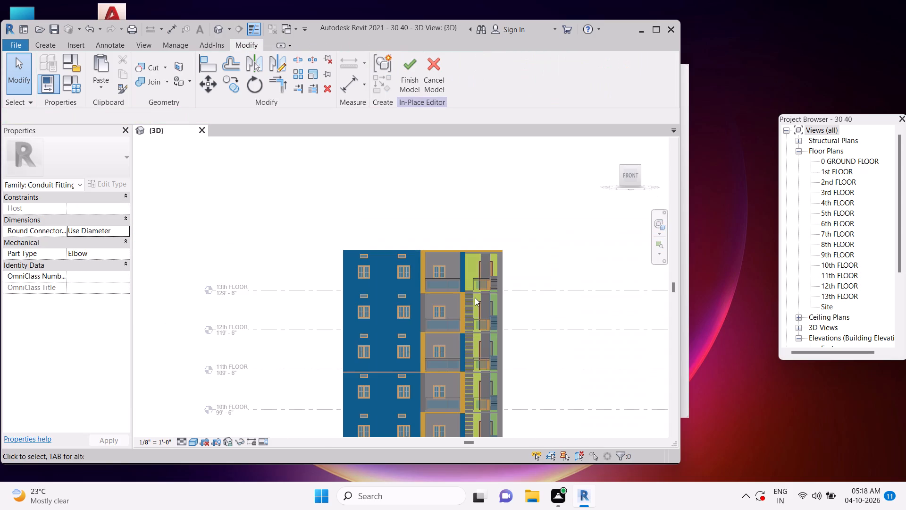
scroll(475, 297, "down", 3)
scroll(535, 317, "down", 1)
middle_click_drag(532, 312, 513, 222)
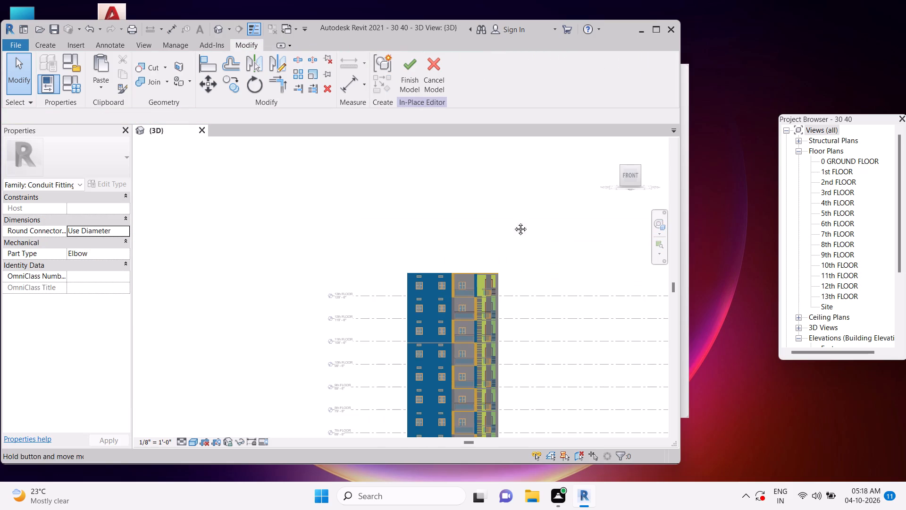
middle_click_drag(513, 222, 470, 304)
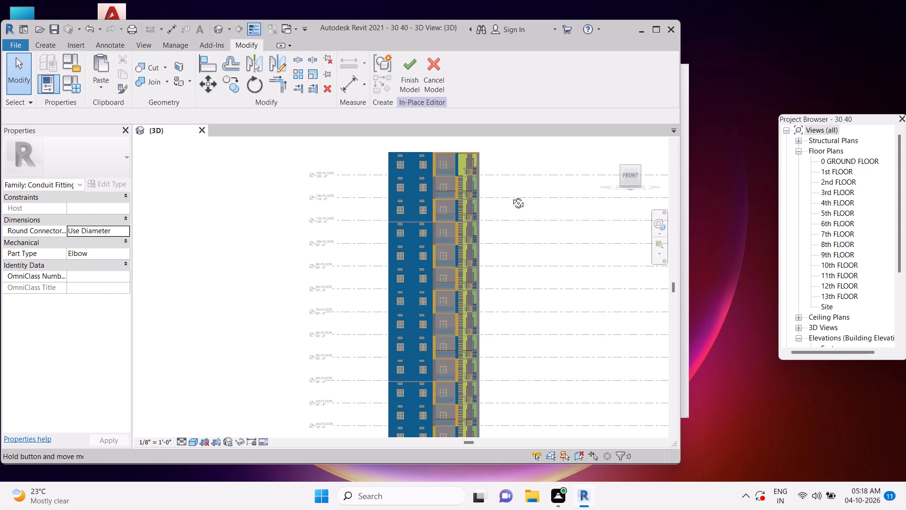
middle_click_drag(517, 178, 478, 294, "shift")
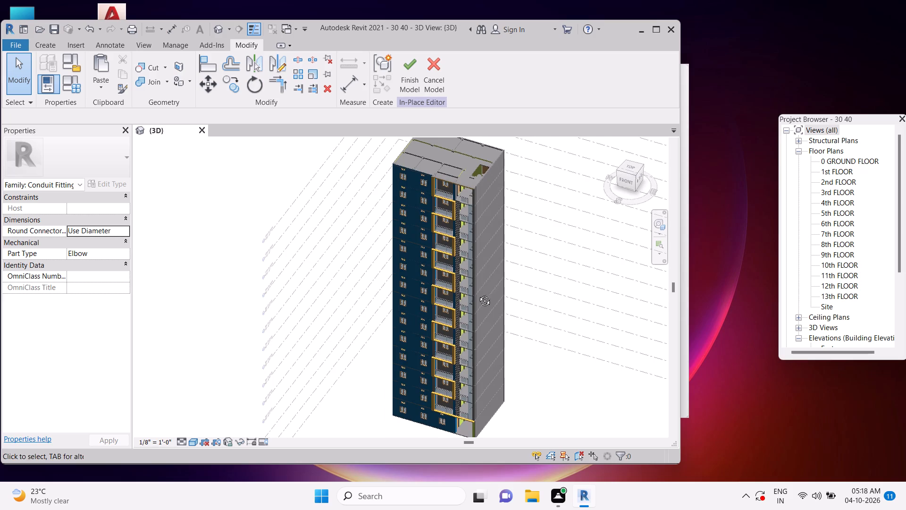
middle_click_drag(478, 294, 477, 298, "shift")
middle_click_drag(476, 275, 489, 242, "shift")
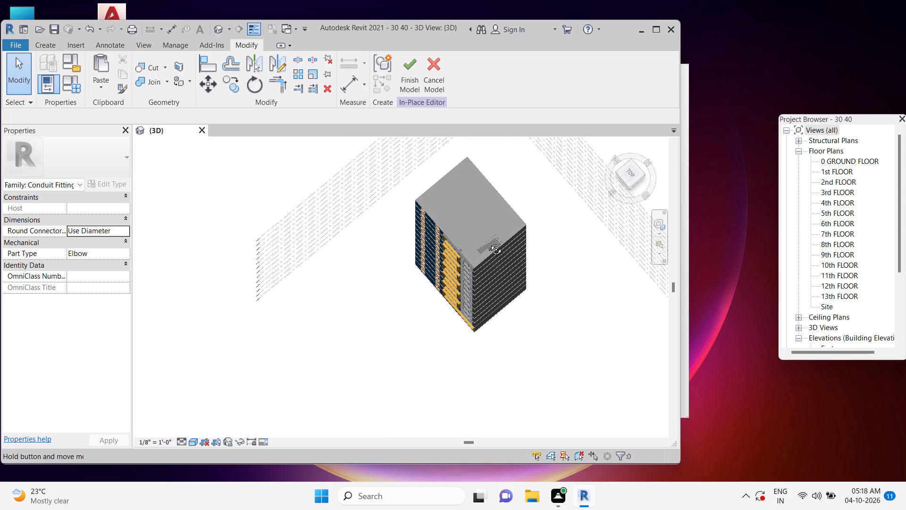
middle_click_drag(489, 242, 509, 197, "shift")
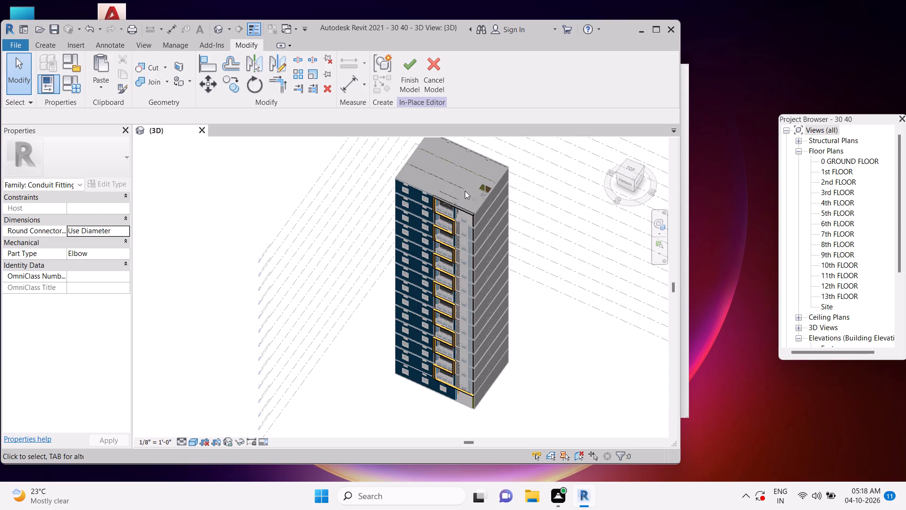
scroll(475, 230, "up", 8)
scroll(425, 191, "up", 1)
middle_click_drag(426, 199, 479, 295)
key("Escape")
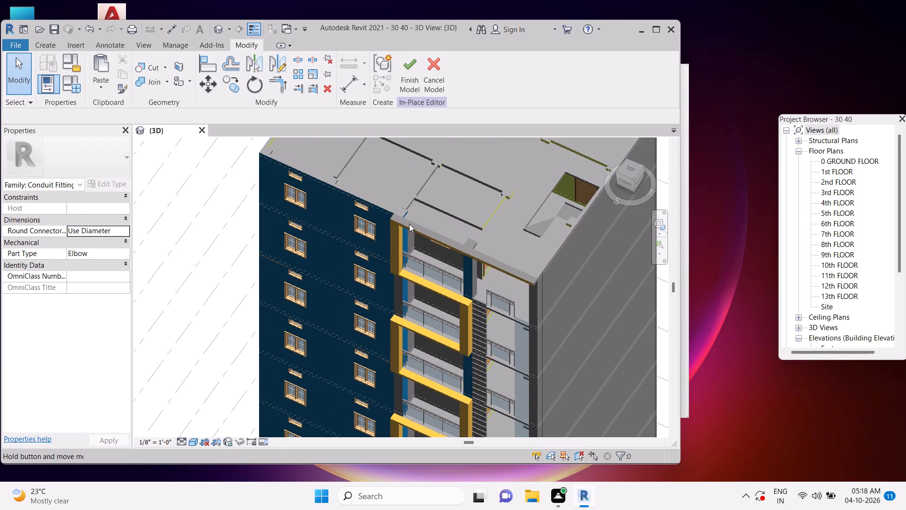
scroll(405, 215, "up", 5)
middle_click_drag(554, 321, 474, 286)
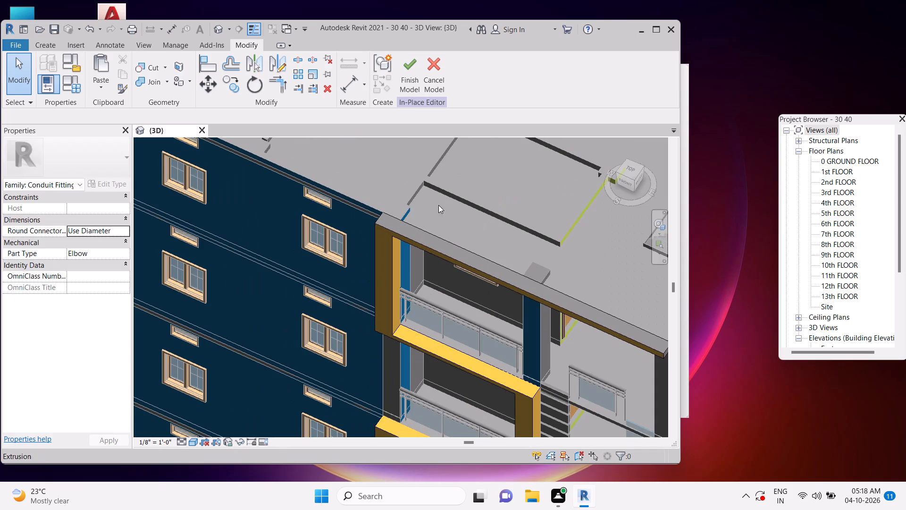
key("Escape")
key("Escape")
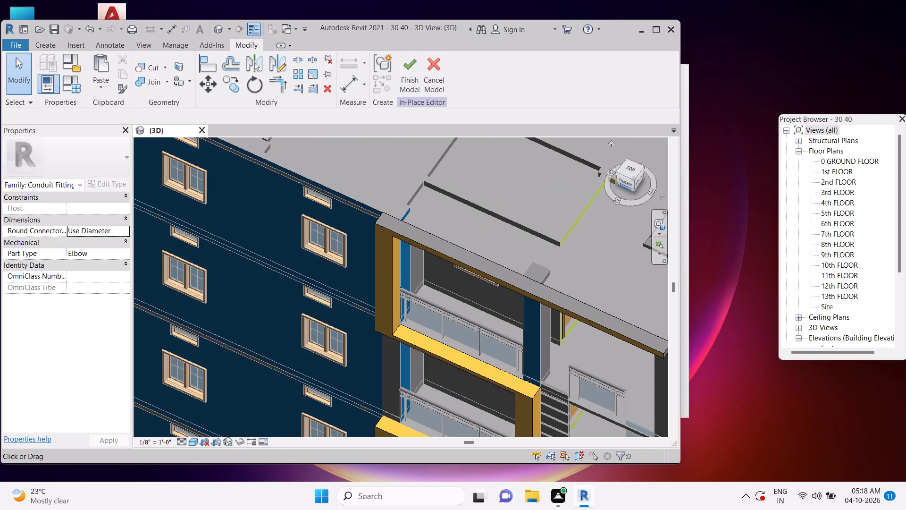
Reopen the zigzag frame extrusion's sketch for editing in the front view.
left_click(627, 181)
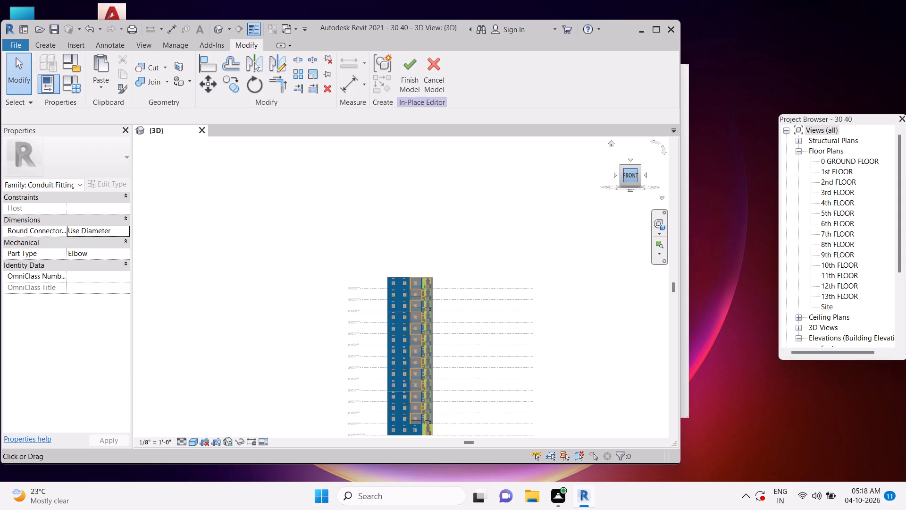
scroll(375, 198, "up", 6)
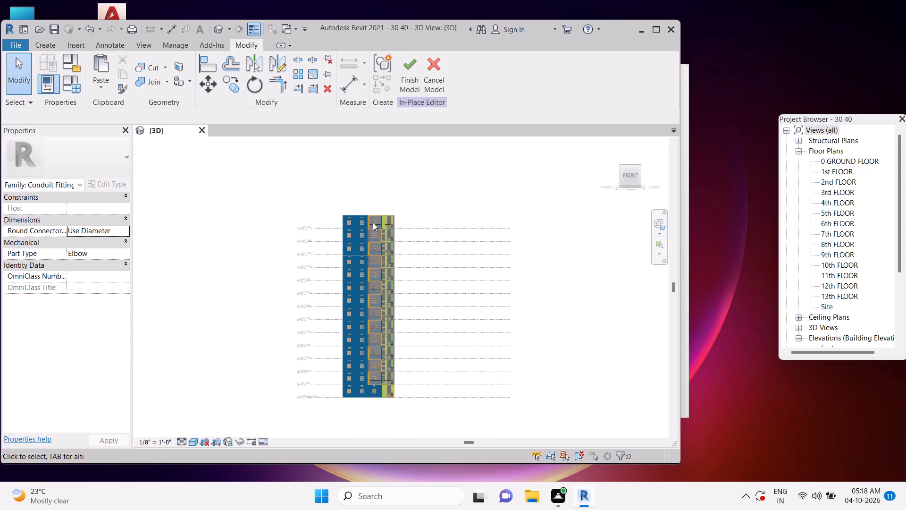
scroll(373, 222, "up", 8)
key("Escape")
key("Escape")
key("Escape")
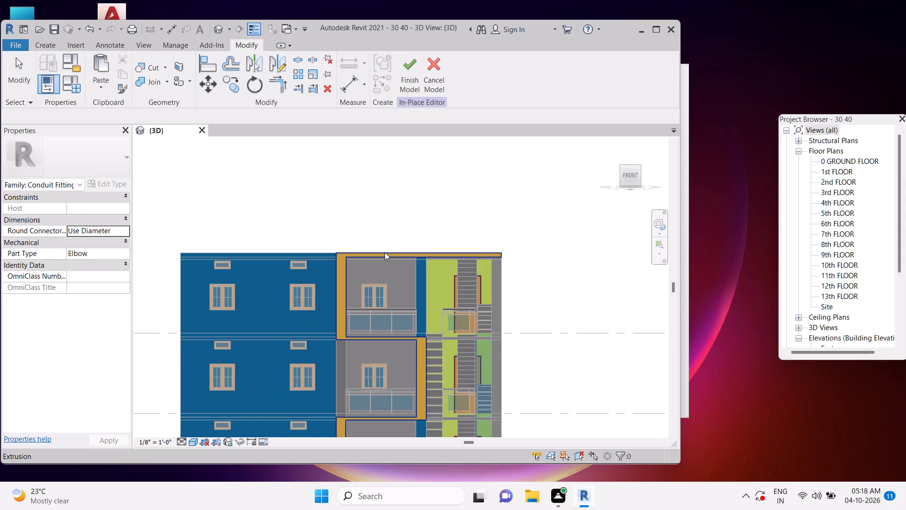
left_click(385, 252)
left_click(426, 83)
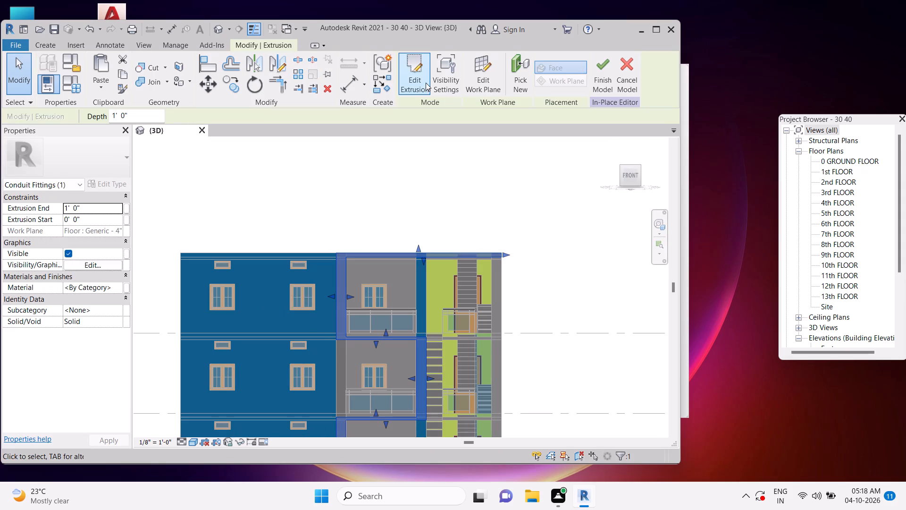
key("Escape")
Copy the three sketch lines of the roof-edge strip 8' straight up above the roof.
left_click_drag(535, 277, 400, 205)
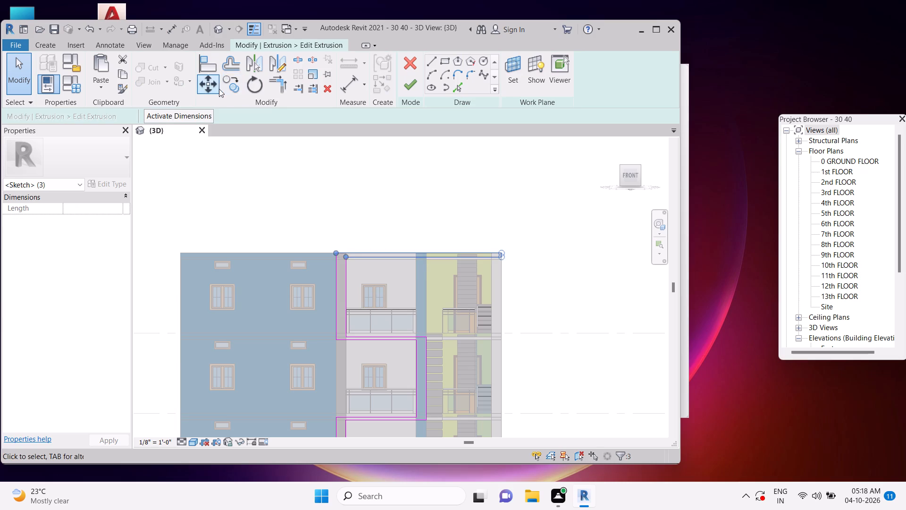
left_click(221, 86)
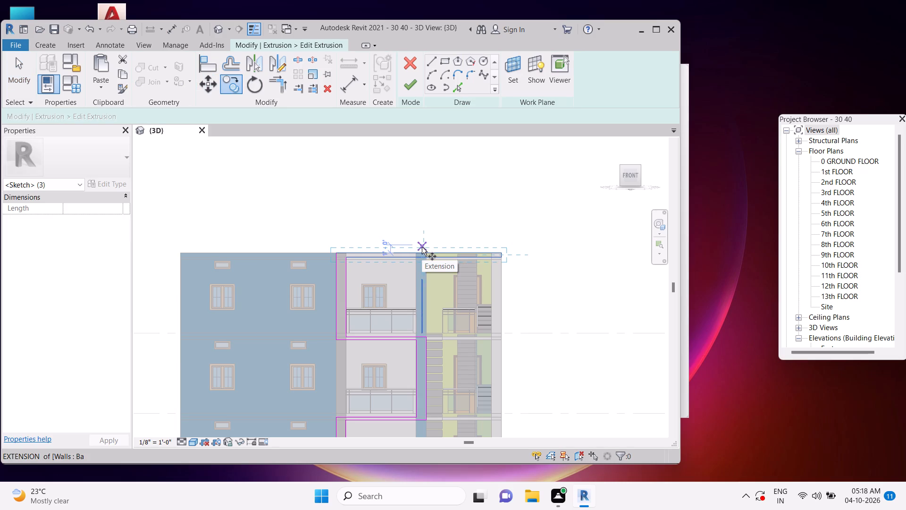
left_click(422, 248)
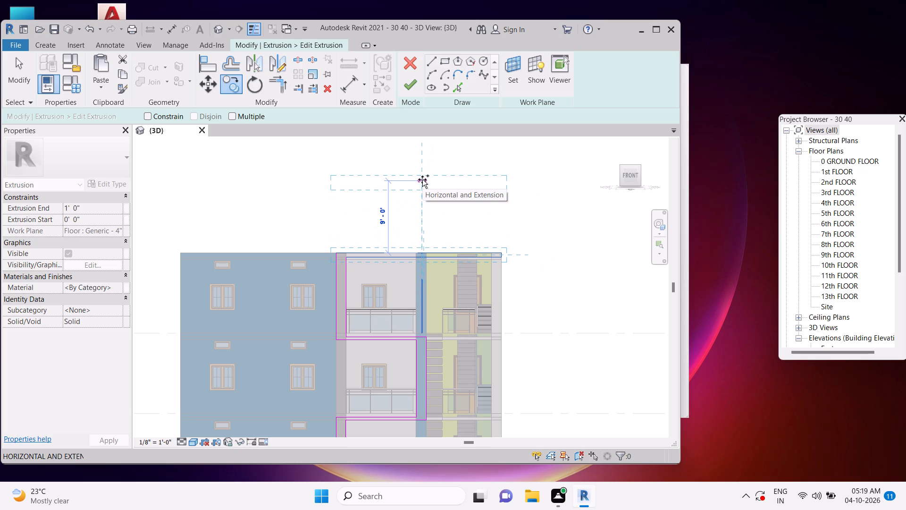
key("8")
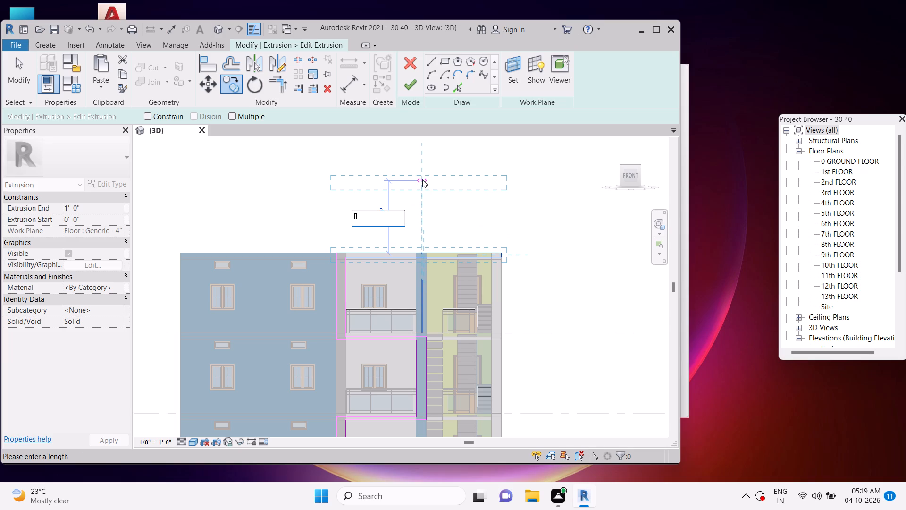
key("apostrophe")
key("Return")
key("Escape")
key("Escape")
key("Escape")
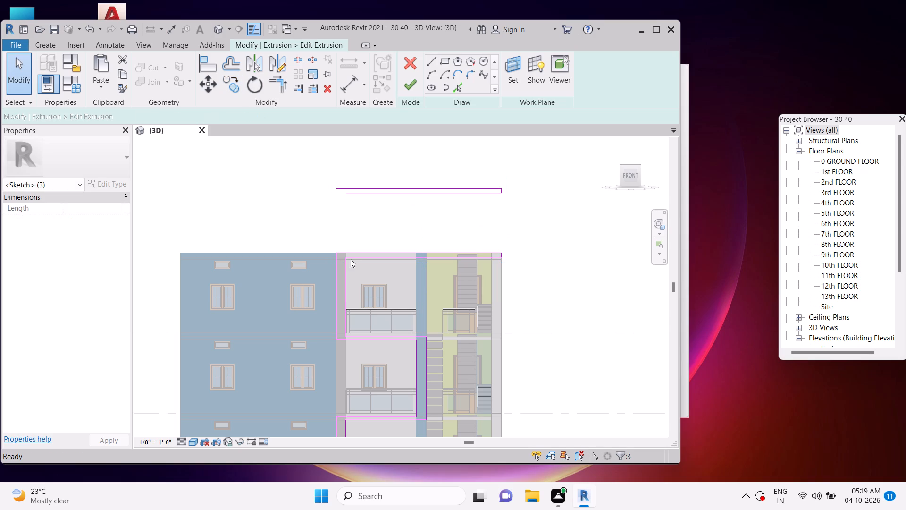
key("Escape")
Delete the three original sketch lines of the strip along the roof edge.
scroll(345, 259, "up", 5)
key("Escape")
key("Escape")
scroll(406, 256, "down", 4)
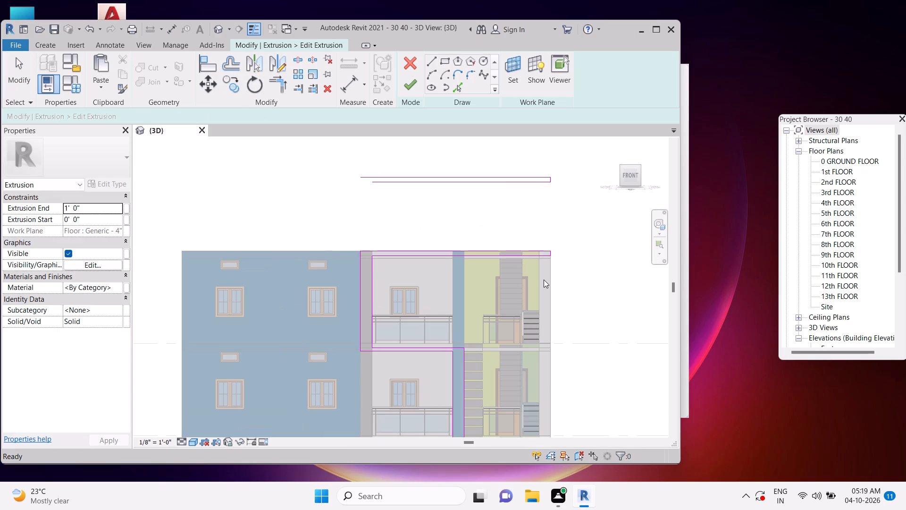
left_click_drag(570, 279, 478, 227)
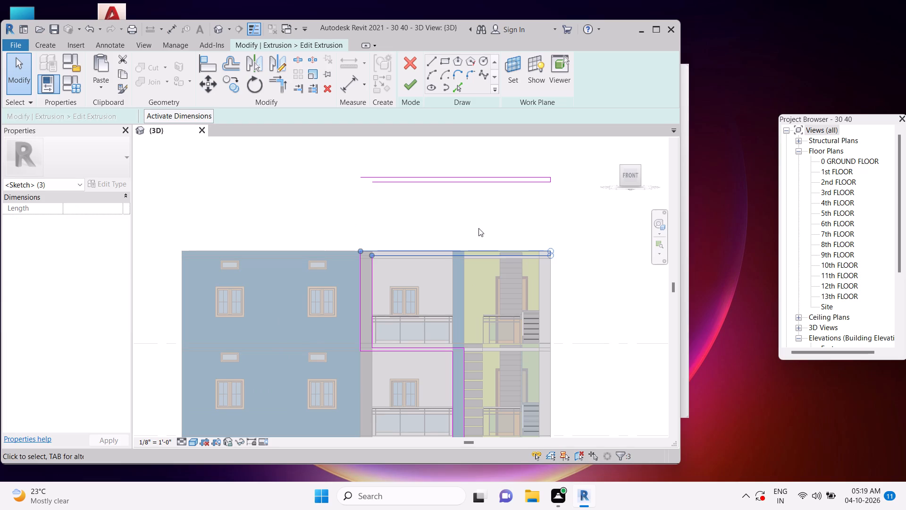
key("Delete")
key("Escape")
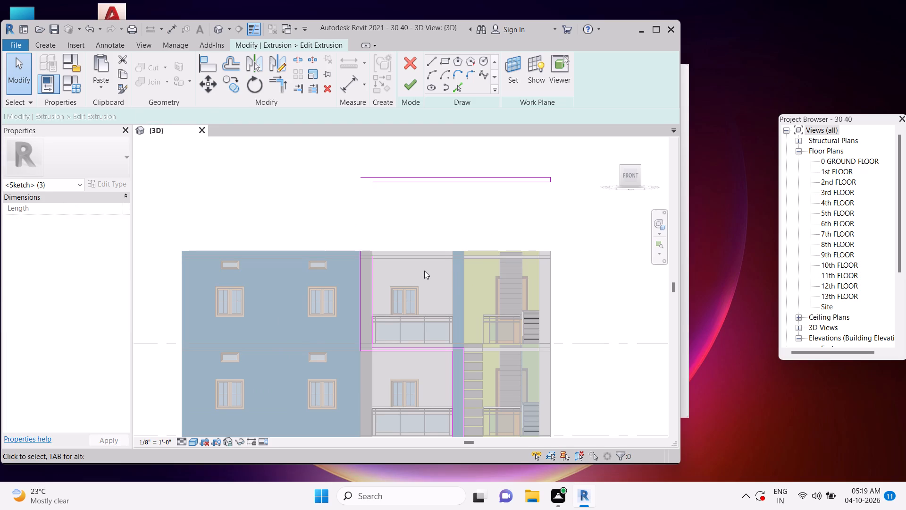
key("Escape")
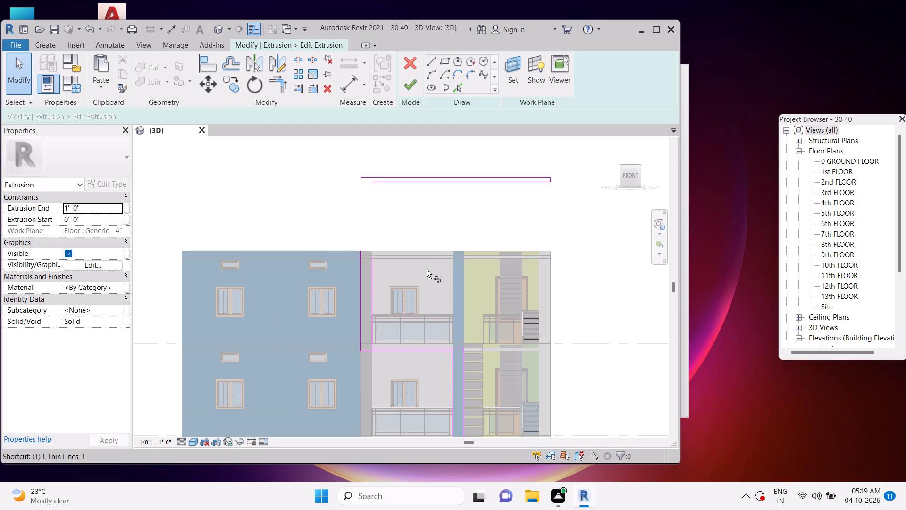
Trim the top column's two vertical sketch lines to corners with the two horizontal lines of the raised strip.
left_click(372, 265)
left_click(394, 185)
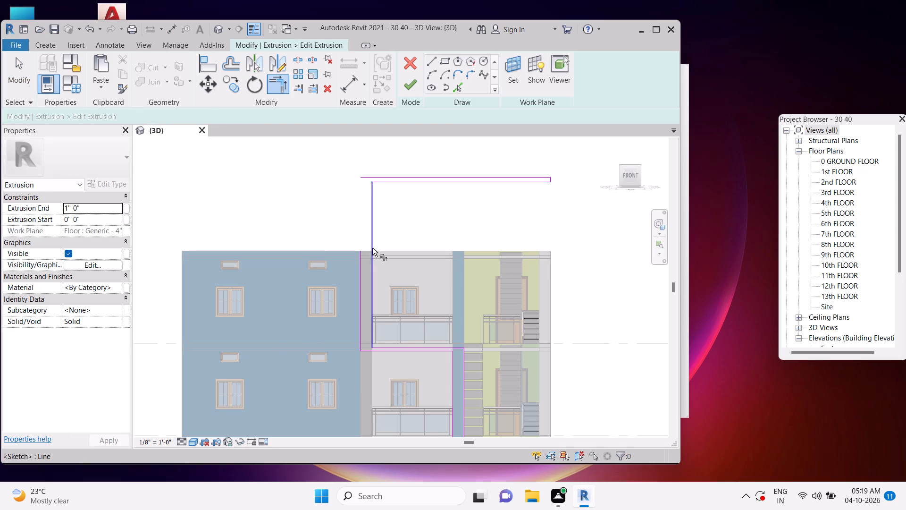
left_click(363, 263)
left_click(366, 178)
key("Escape")
key("Escape")
key("Escape")
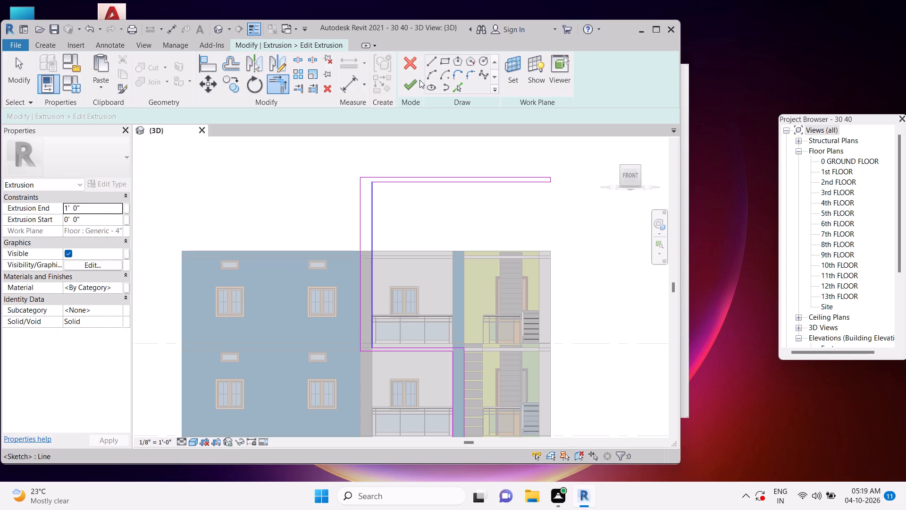
Finish the zigzag frame's extrusion sketch and complete the in-place model.
left_click(415, 80)
key("Escape")
key("Escape")
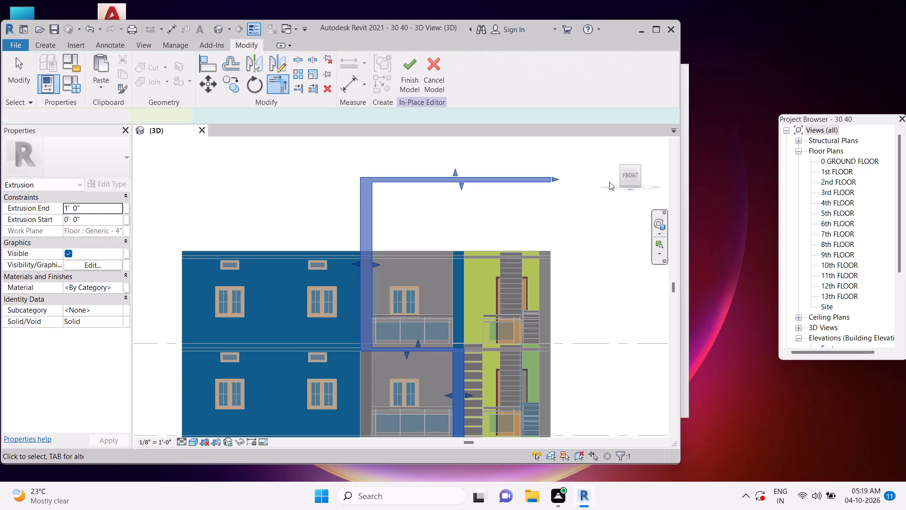
key("Escape")
key("Escape")
left_click(414, 75)
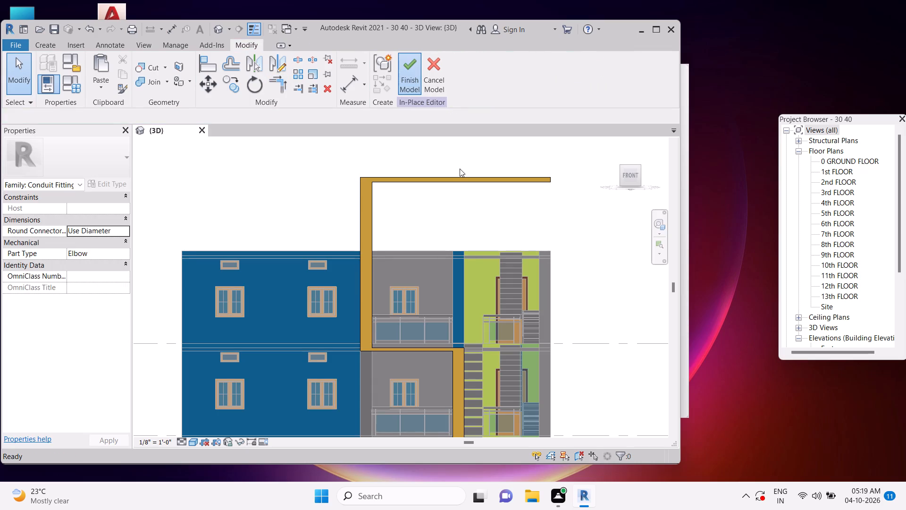
key("Escape")
Examine the frame's raised top strip above the roof in 3D from the front and the right side.
scroll(463, 162, "down", 9)
middle_click_drag(540, 198, 495, 254, "shift")
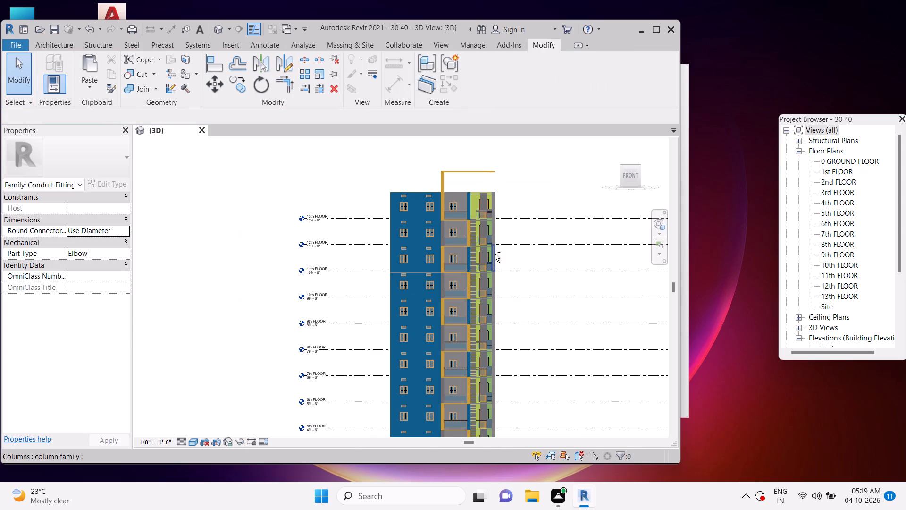
middle_click_drag(495, 254, 487, 261, "shift")
scroll(487, 261, "up", 1)
middle_click_drag(549, 221, 478, 293, "shift")
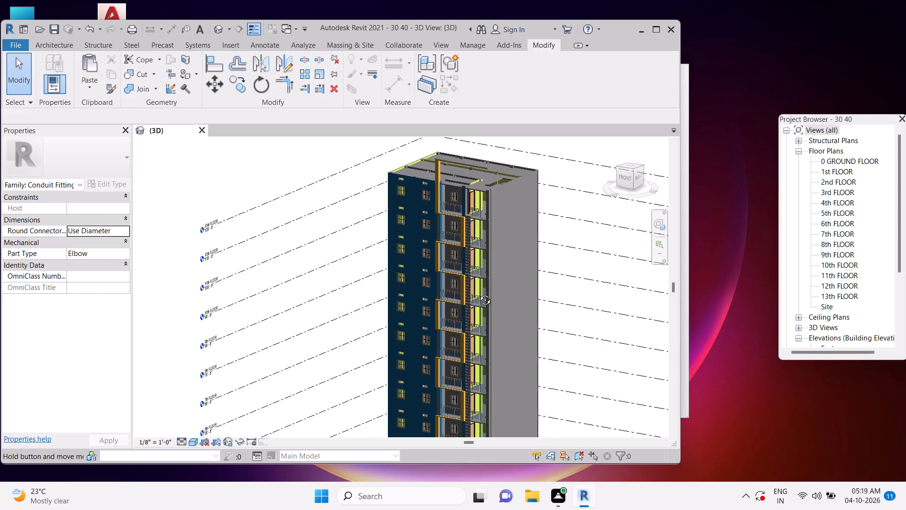
middle_click_drag(478, 293, 446, 297, "shift")
key("Escape")
middle_click_drag(490, 277, 491, 276, "shift")
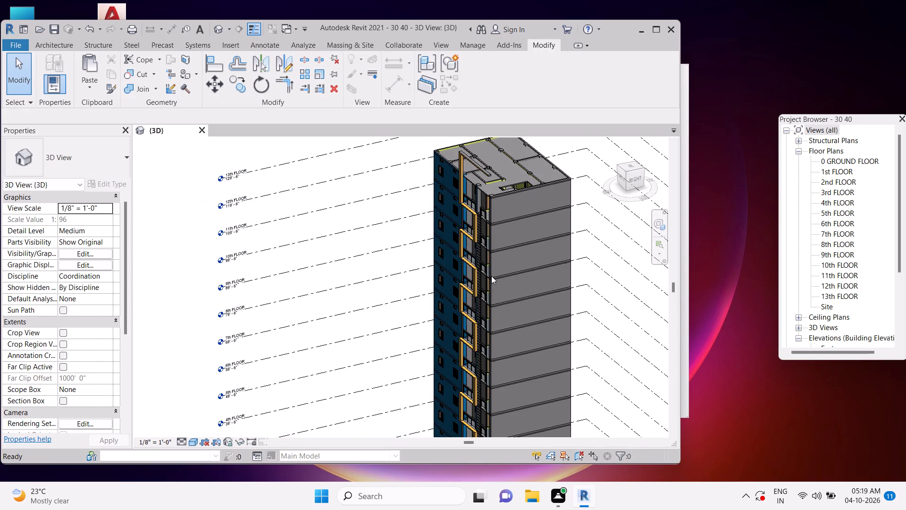
middle_click_drag(491, 276, 513, 245, "shift")
key("Escape")
key("Escape")
key("Escape")
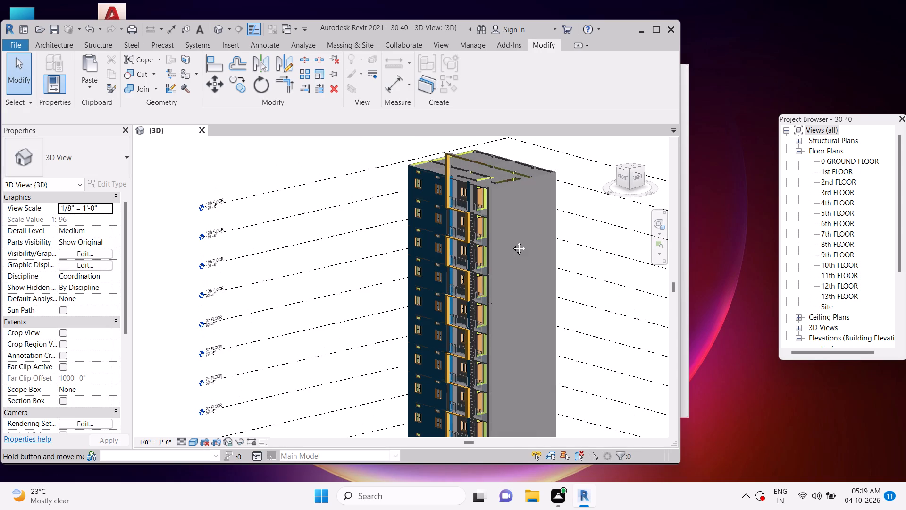
Save the project.
key("ctrl+s")
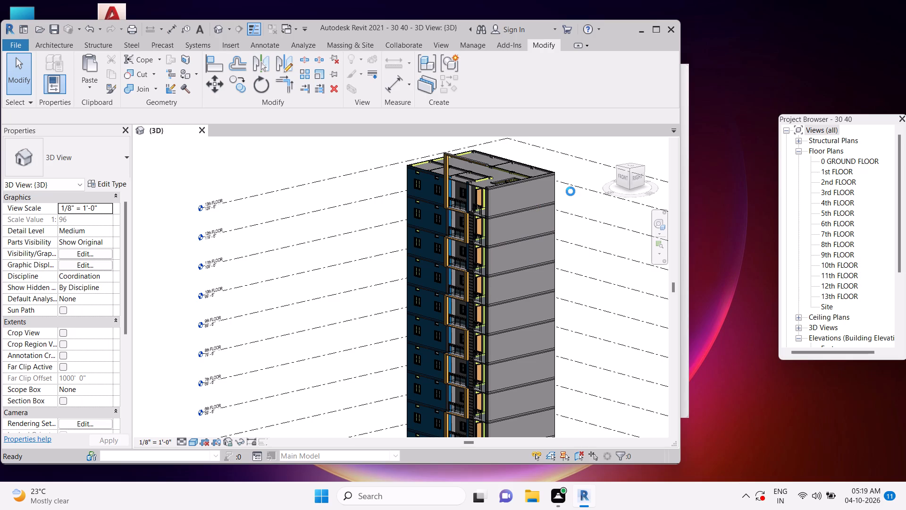
Select the zigzag frame in the front view and reopen it for in-place editing.
left_click(622, 178)
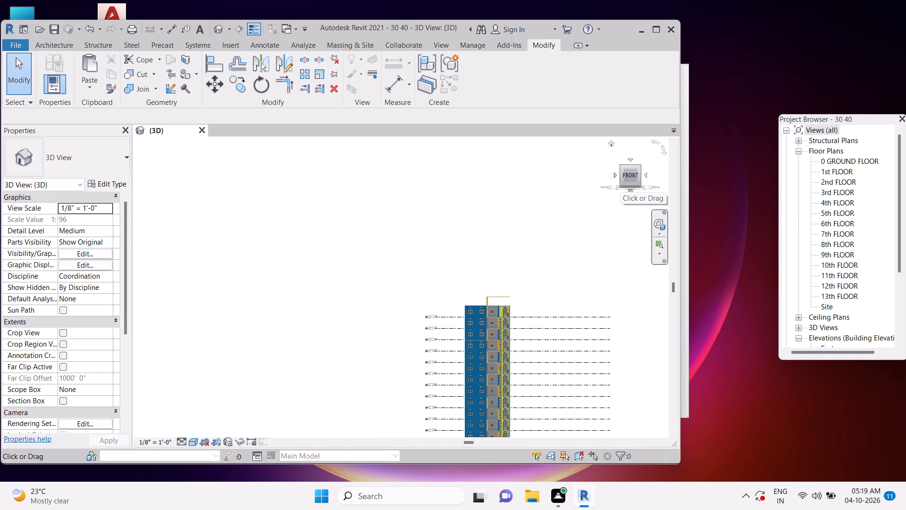
scroll(377, 205, "up", 8)
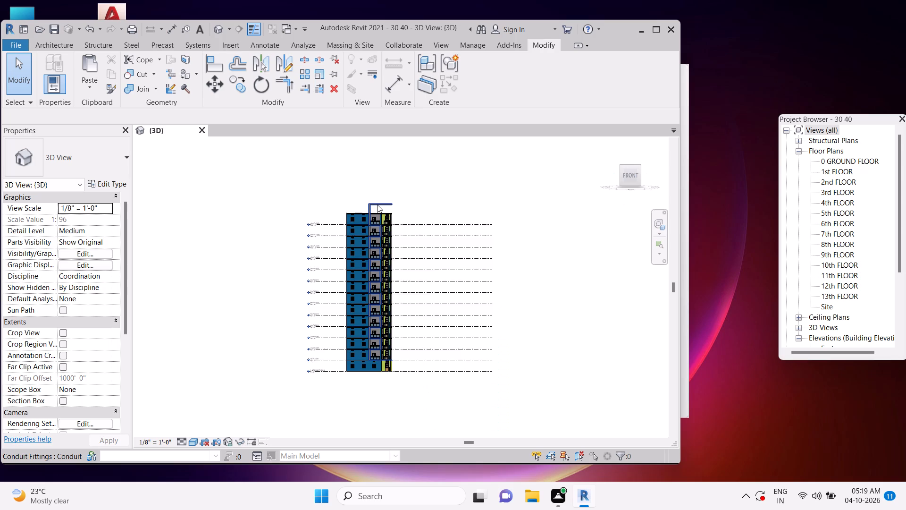
left_click(385, 205)
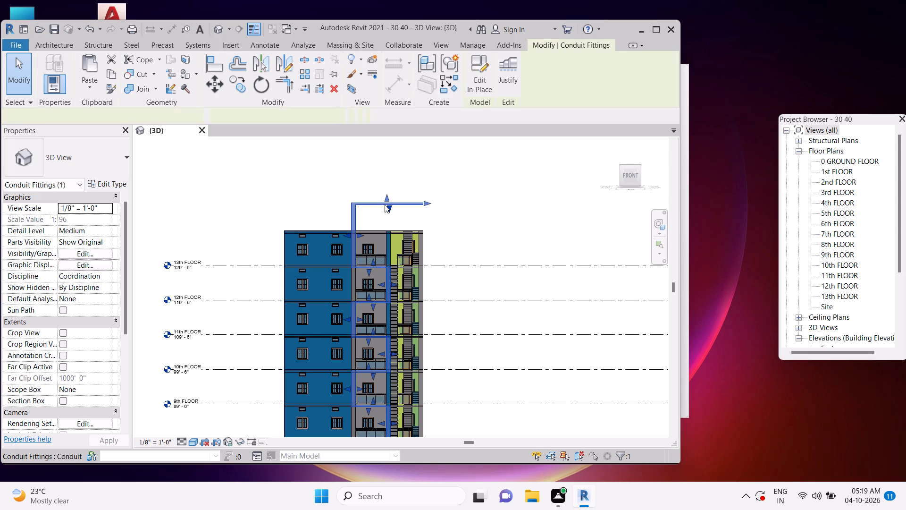
left_click(480, 82)
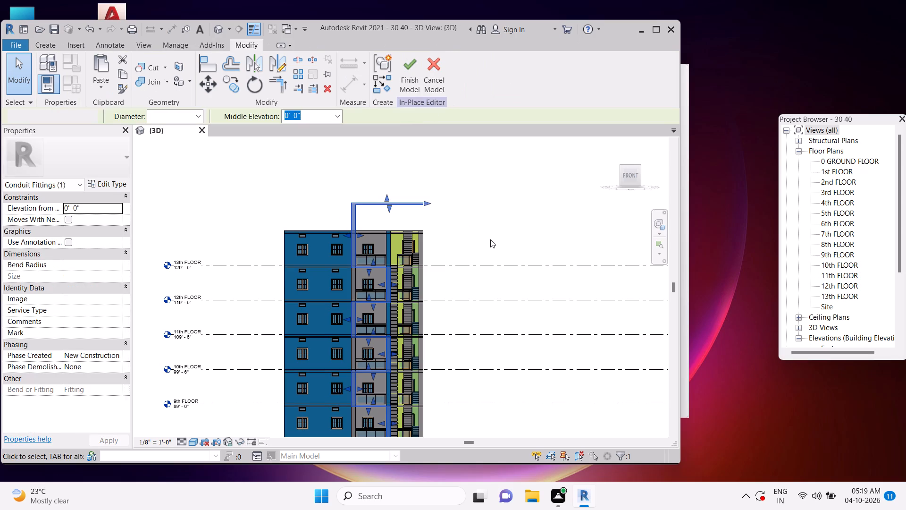
key("Escape")
Start a new extrusion in the in-place model with the raised strip's end seen in the right view.
middle_click_drag(529, 255, 420, 279, "shift")
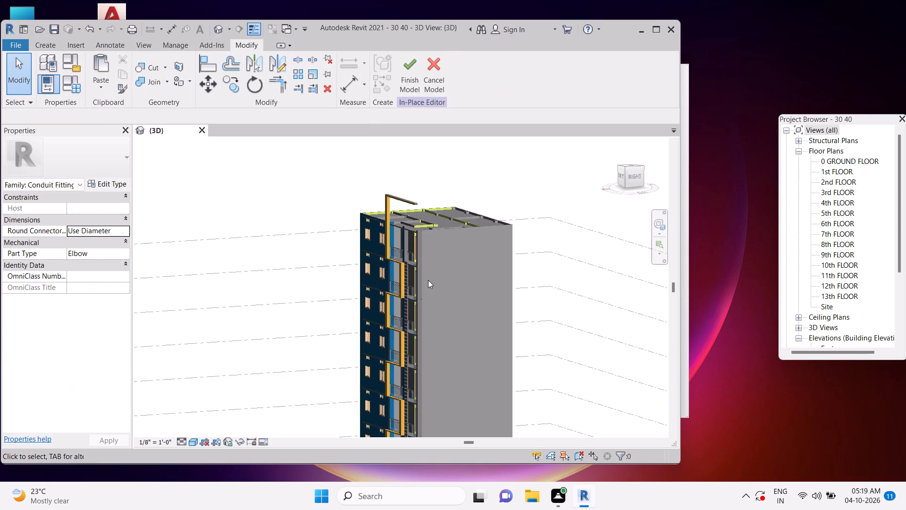
middle_click_drag(519, 284, 371, 291, "shift")
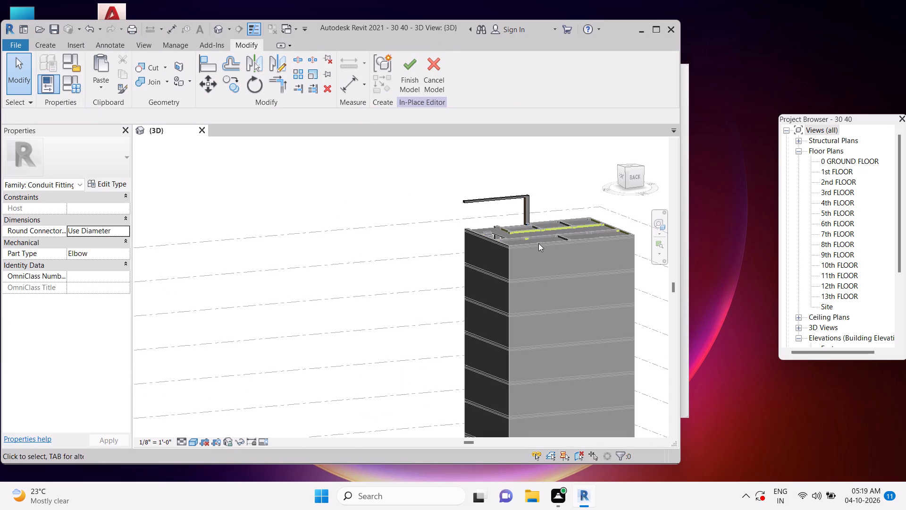
left_click(621, 177)
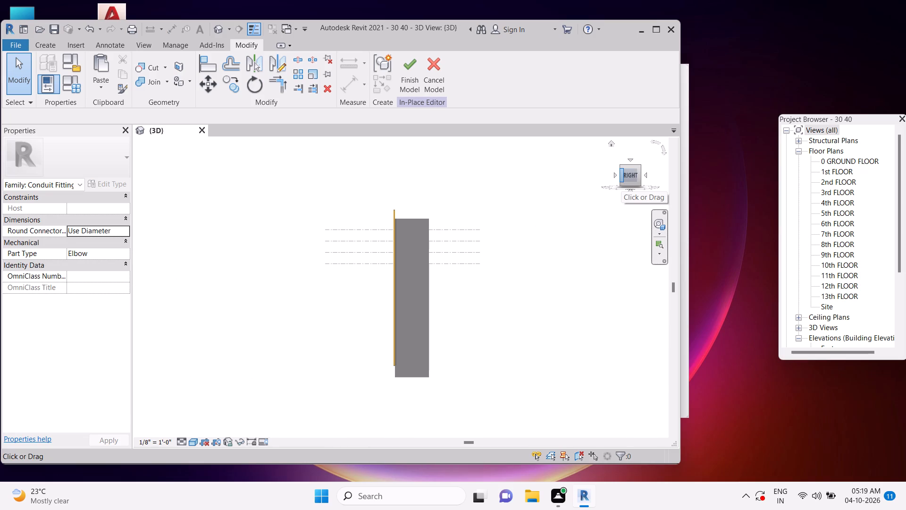
scroll(397, 206, "up", 20)
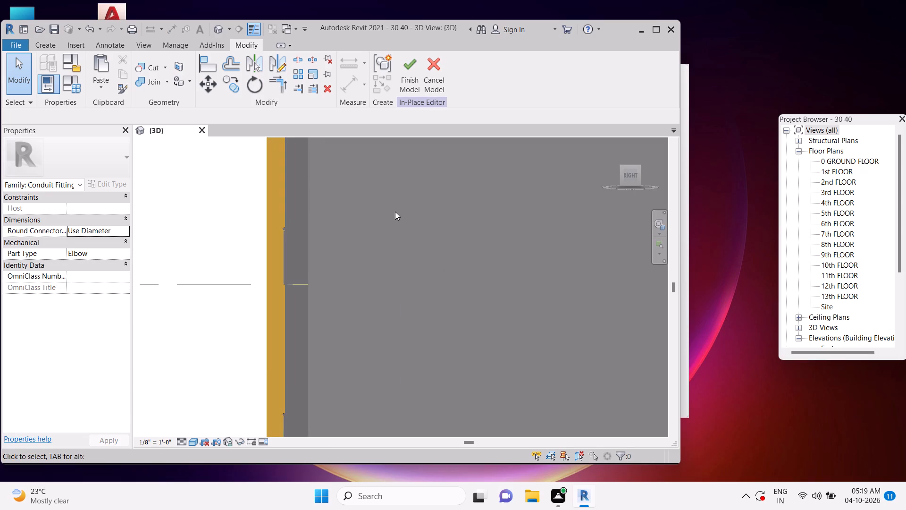
scroll(396, 211, "down", 6)
middle_click_drag(406, 203, 406, 334)
scroll(427, 196, "down", 2)
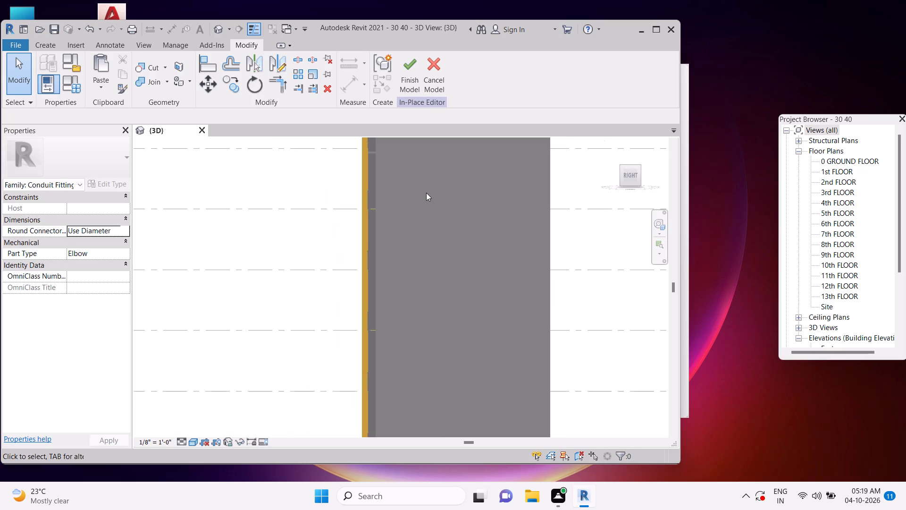
middle_click_drag(426, 193, 412, 354)
scroll(414, 198, "down", 2)
middle_click_drag(411, 220, 411, 342)
scroll(377, 261, "up", 2)
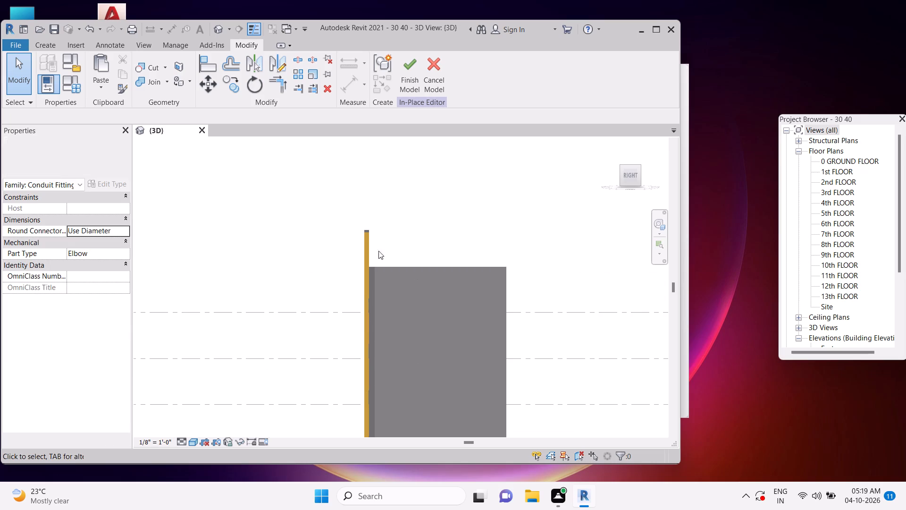
key("Escape")
left_click(51, 48)
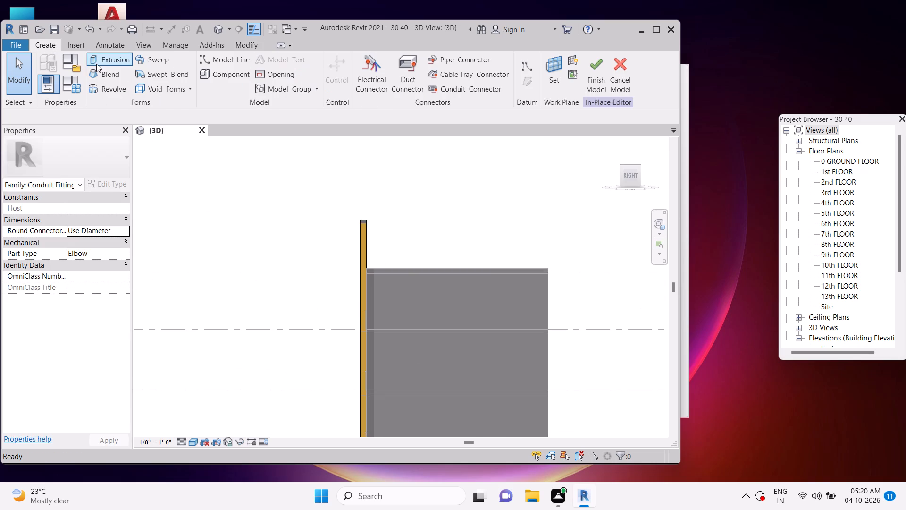
left_click(101, 62)
scroll(363, 225, "up", 5)
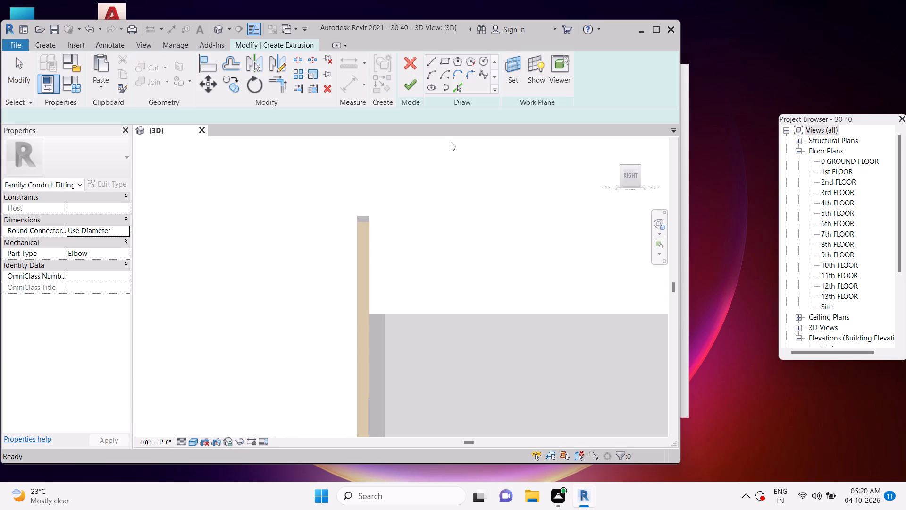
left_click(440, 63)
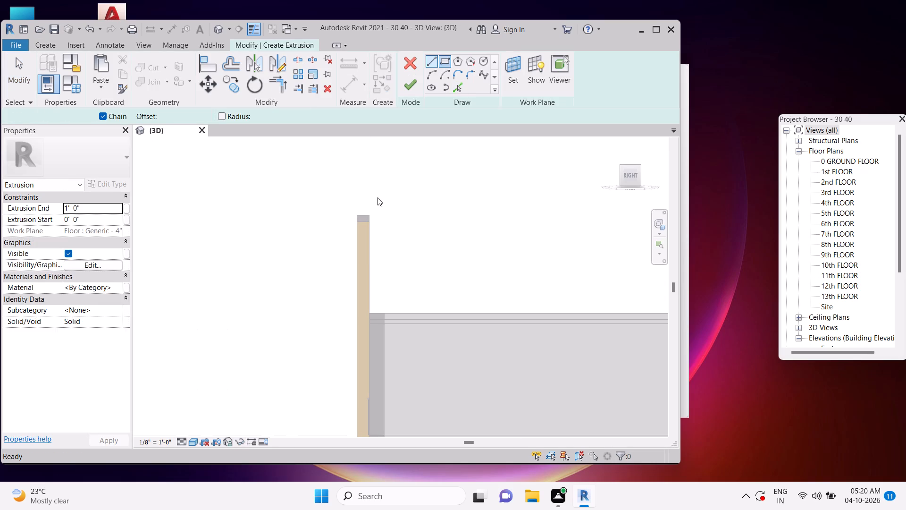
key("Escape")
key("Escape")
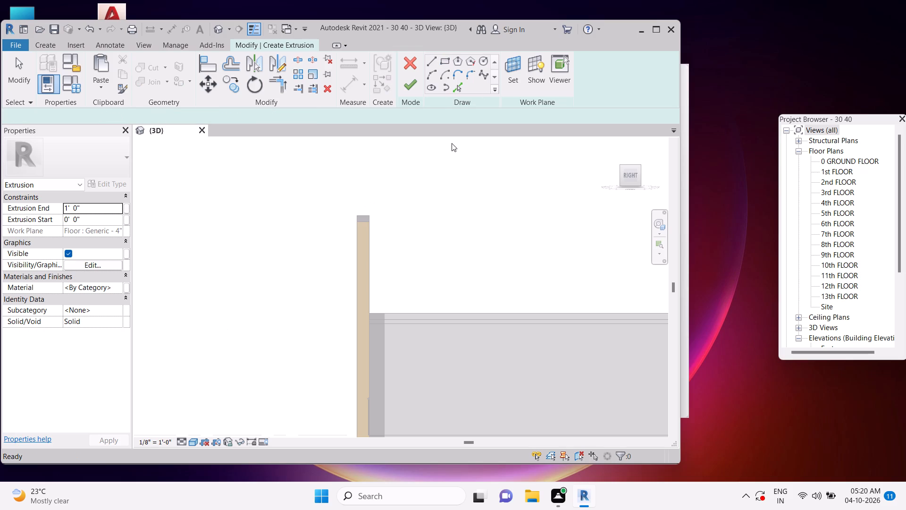
Set the extrusion's work plane by picking the end face of the raised strip.
scroll(356, 210, "up", 11)
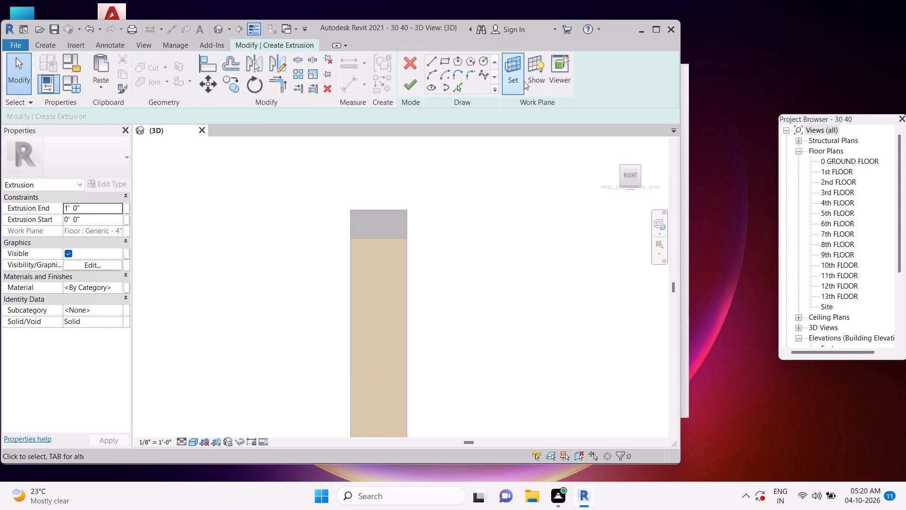
left_click(523, 80)
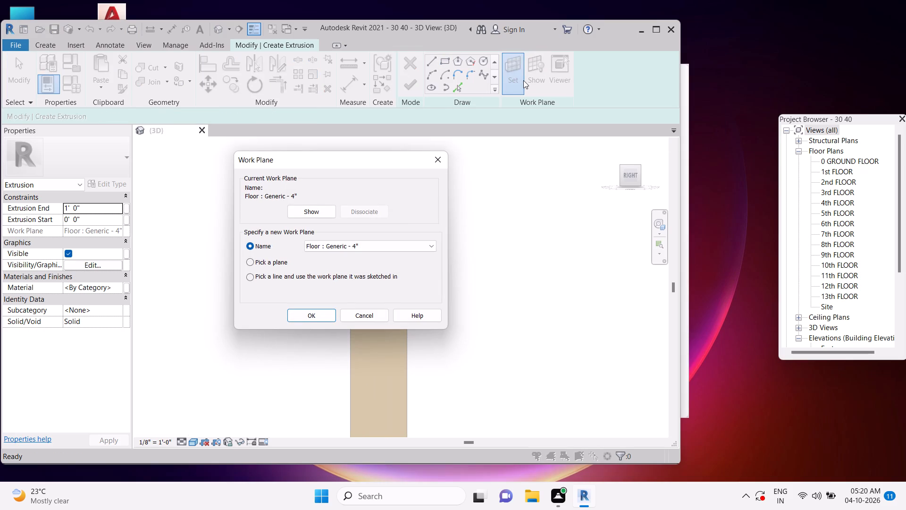
left_click(280, 261)
left_click(312, 317)
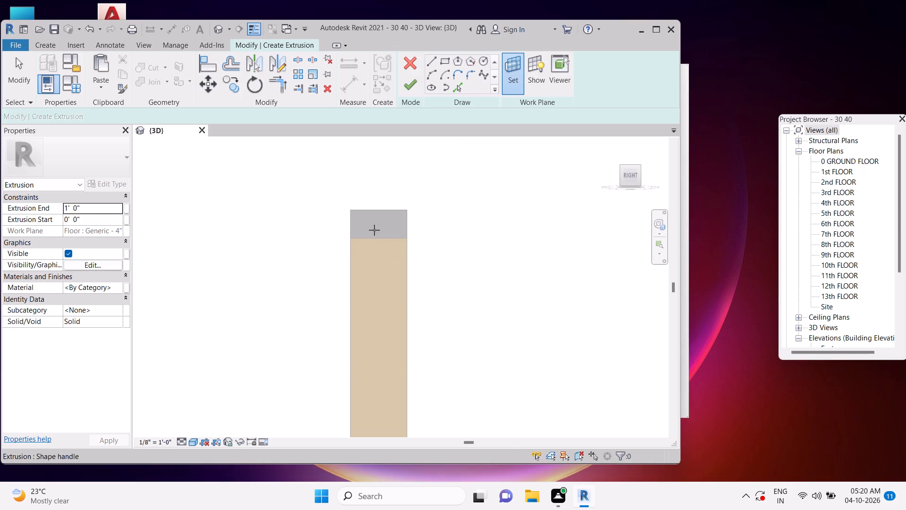
left_click(381, 212)
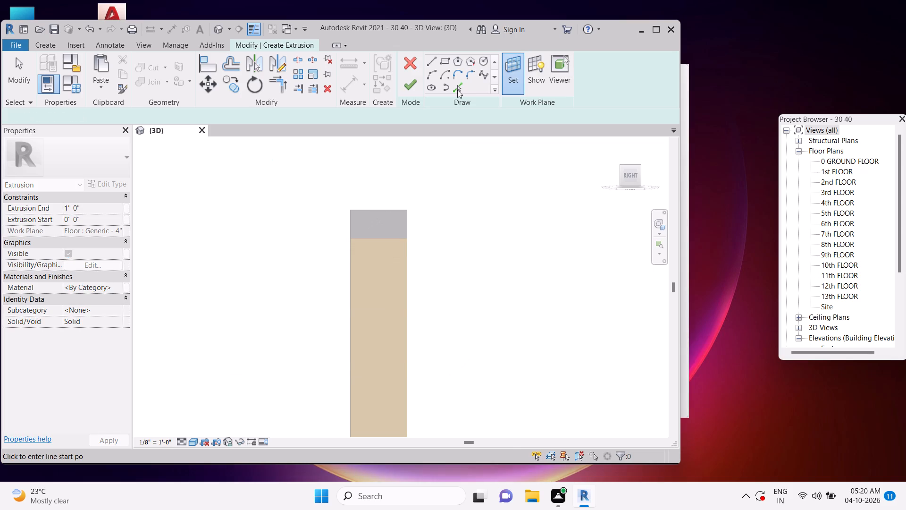
Sketch a 12' by 6" rectangle from the strip's top outer corner back over the roof and finish the extrusion.
left_click(442, 63)
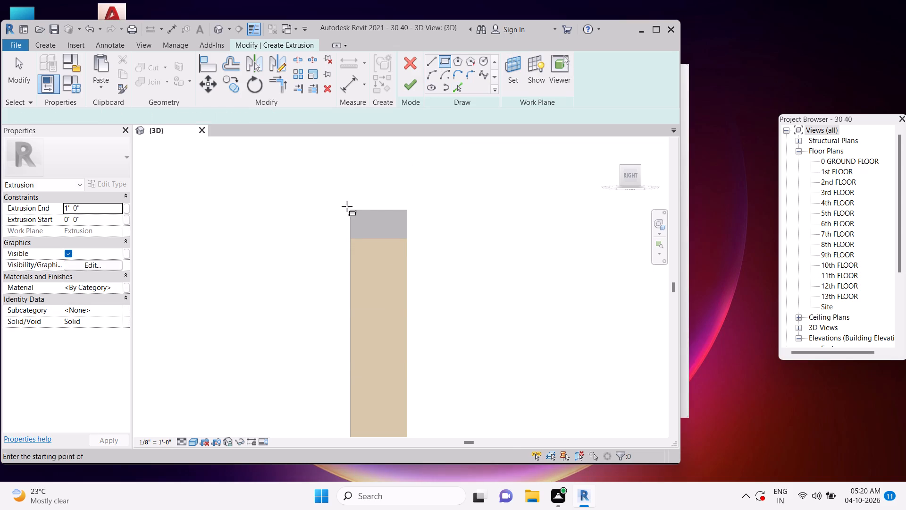
left_click(348, 207)
scroll(460, 229, "down", 8)
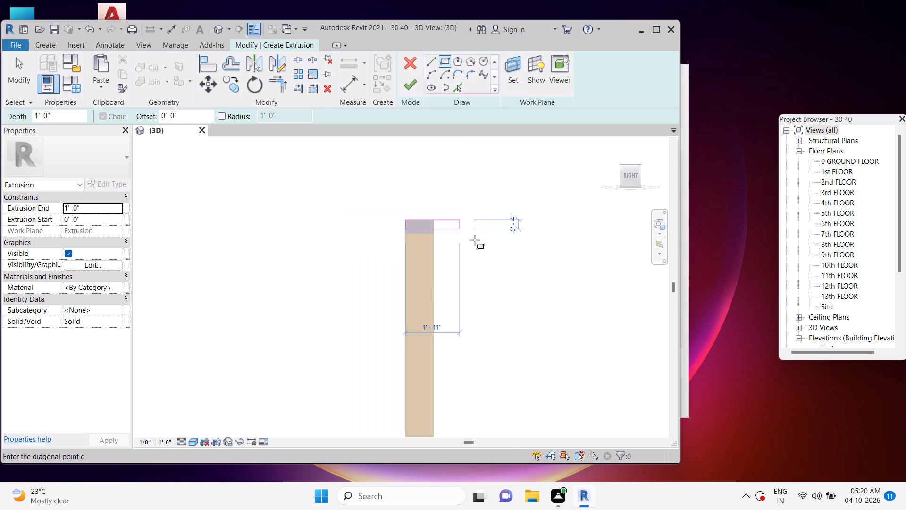
scroll(546, 238, "down", 1)
middle_click_drag(545, 237, 316, 236)
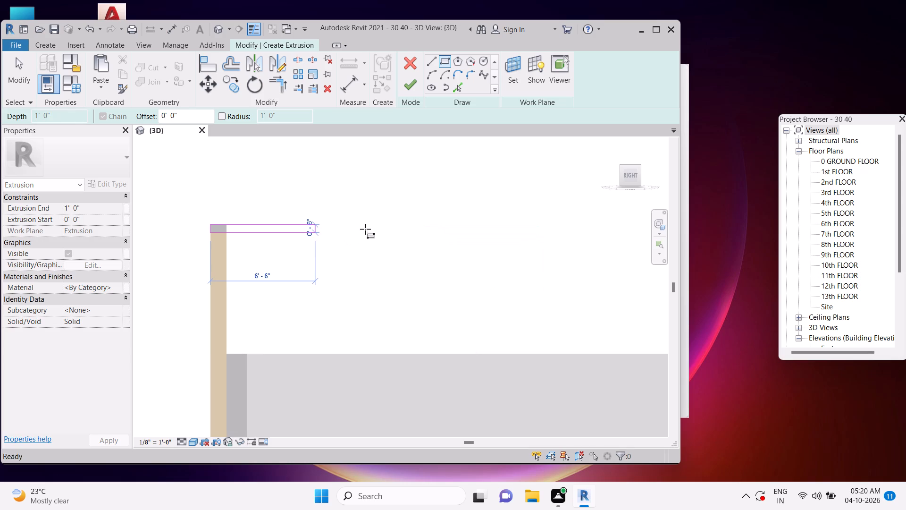
left_click(406, 231)
key("Escape")
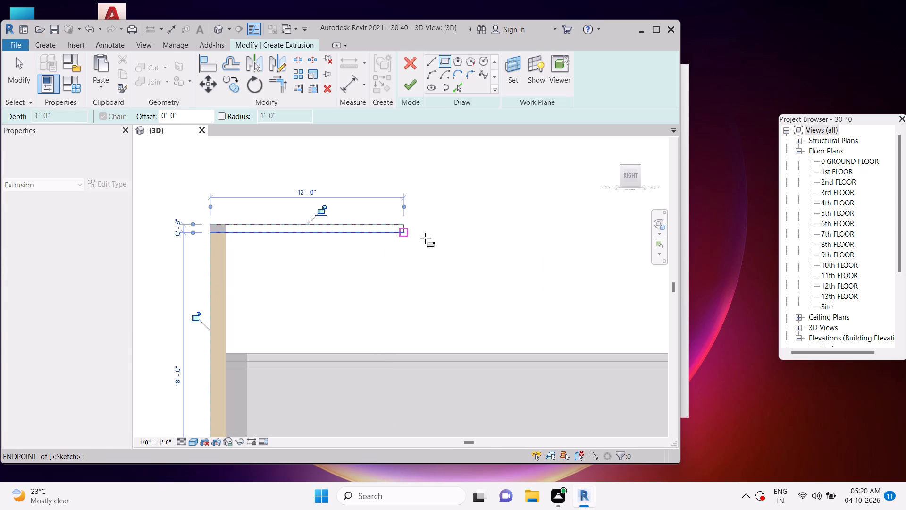
key("Escape")
key("Escape")
key("Escape")
key("Escape")
left_click(410, 89)
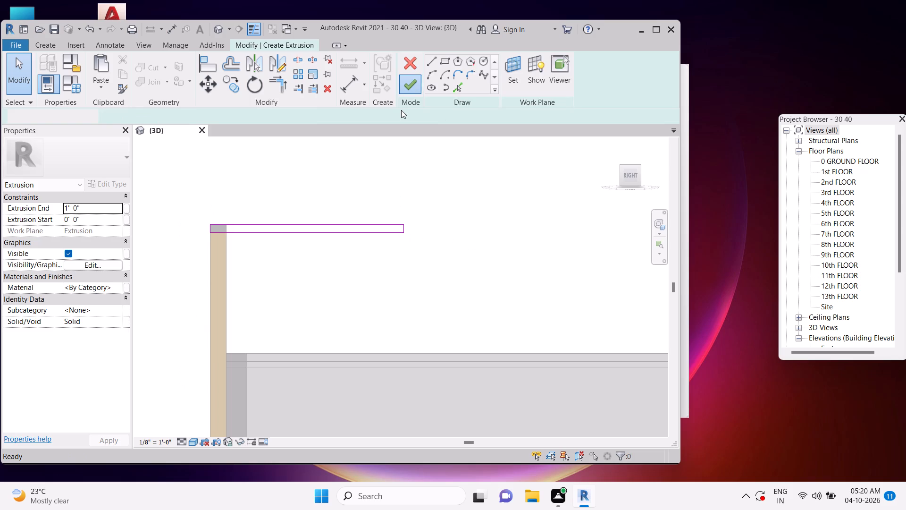
key("Escape")
Stretch the new roof extrusion in the back view along the raised strip until it reaches the vertical leg.
scroll(444, 255, "down", 2, "shift")
middle_click_drag(443, 256, 444, 255, "shift")
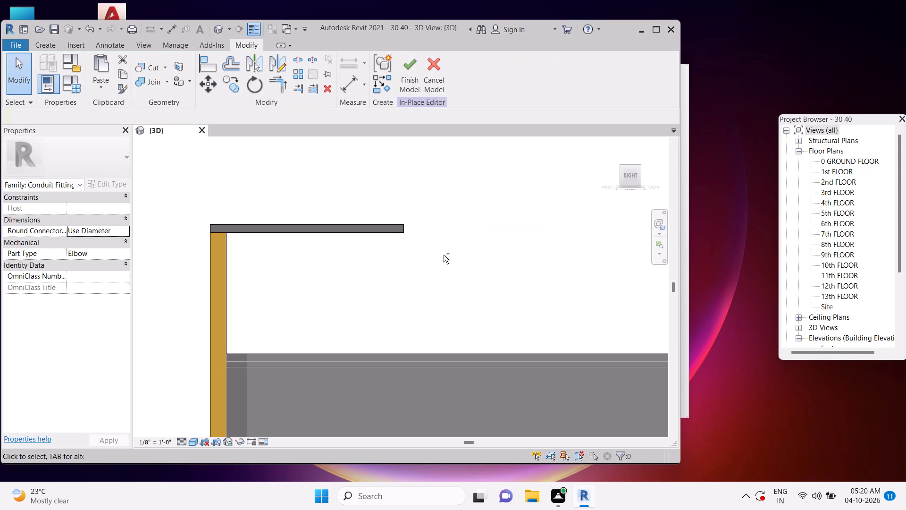
middle_click_drag(444, 255, 318, 294, "shift")
left_click(630, 175)
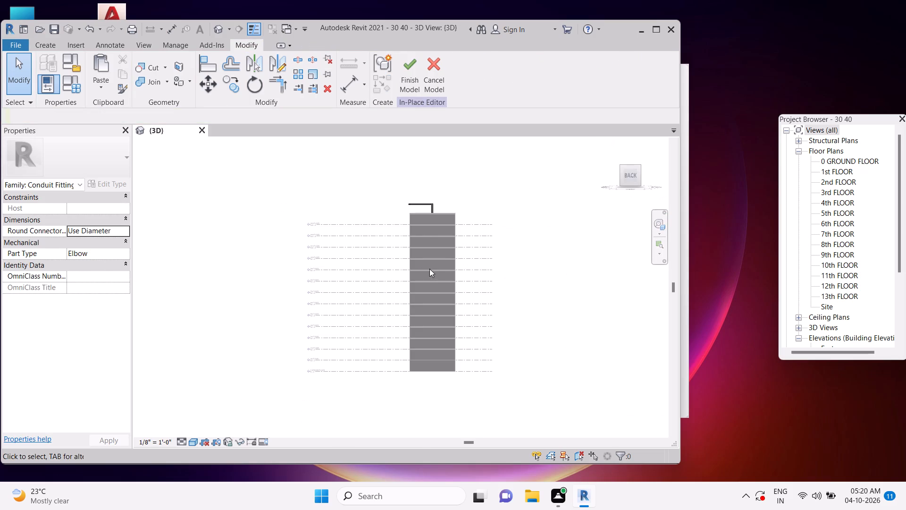
scroll(420, 188, "up", 20)
scroll(420, 188, "up", 1)
key("Escape")
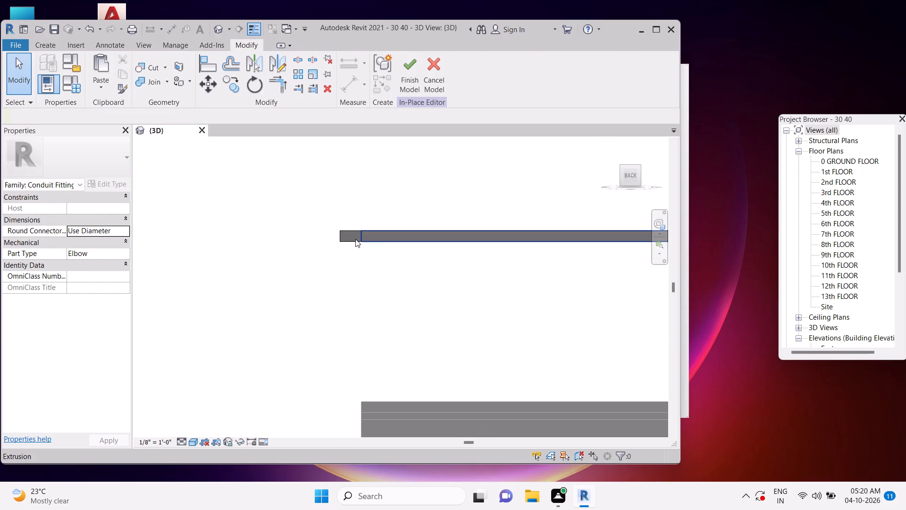
key("Escape")
left_click(346, 241)
scroll(353, 243, "up", 12)
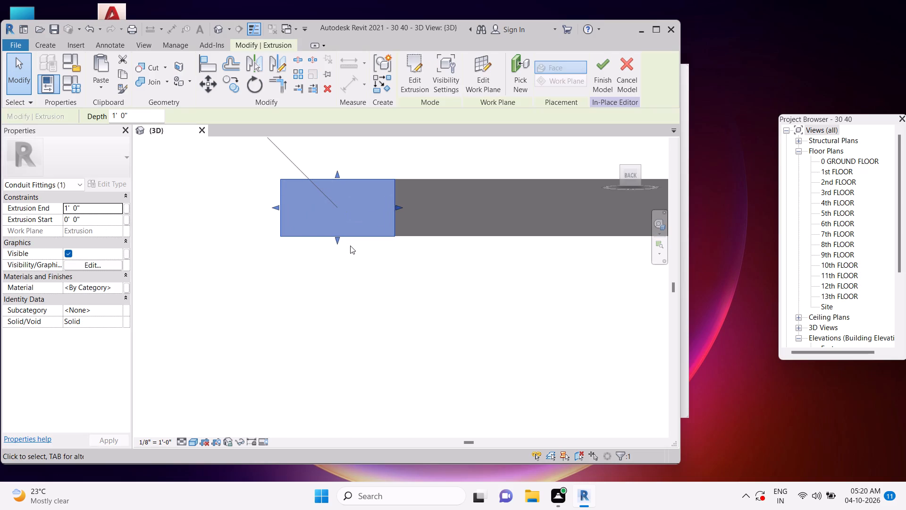
scroll(373, 242, "down", 18)
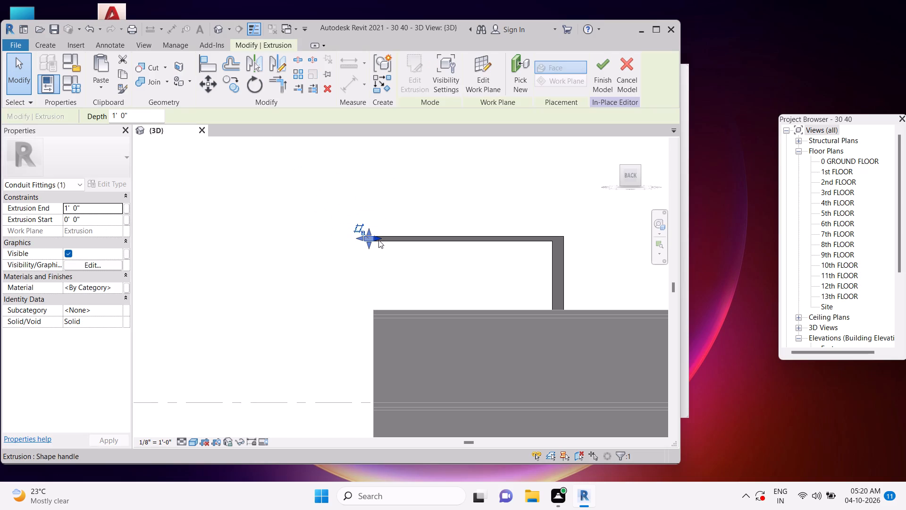
left_click_drag(378, 238, 559, 236)
key("Escape")
Examine the raised strip, vertical leg and new slab from the side, front and above the roof.
scroll(448, 273, "down", 9)
middle_click_drag(454, 275, 529, 295)
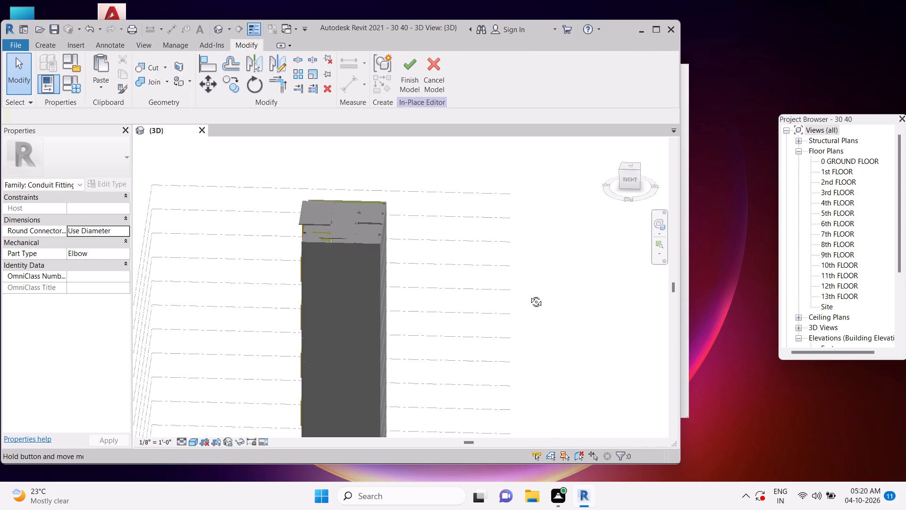
middle_click_drag(529, 295, 557, 279)
middle_click_drag(355, 326, 461, 266, "shift")
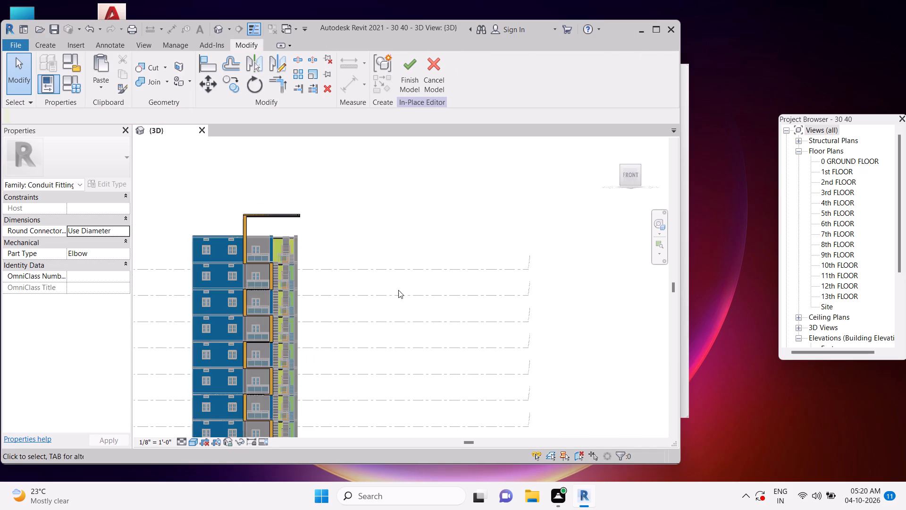
middle_click_drag(393, 292, 394, 313, "shift")
key("Escape")
key("Escape")
scroll(246, 233, "up", 7)
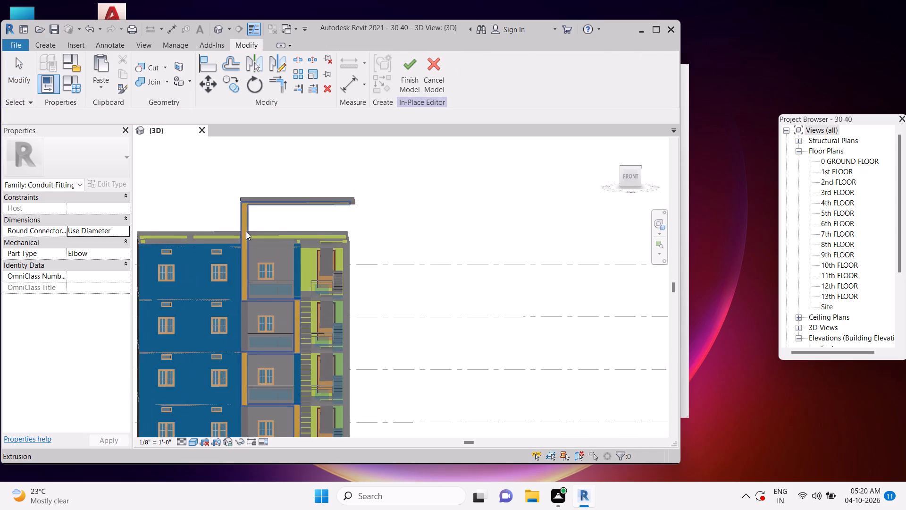
key("Escape")
left_click(249, 235)
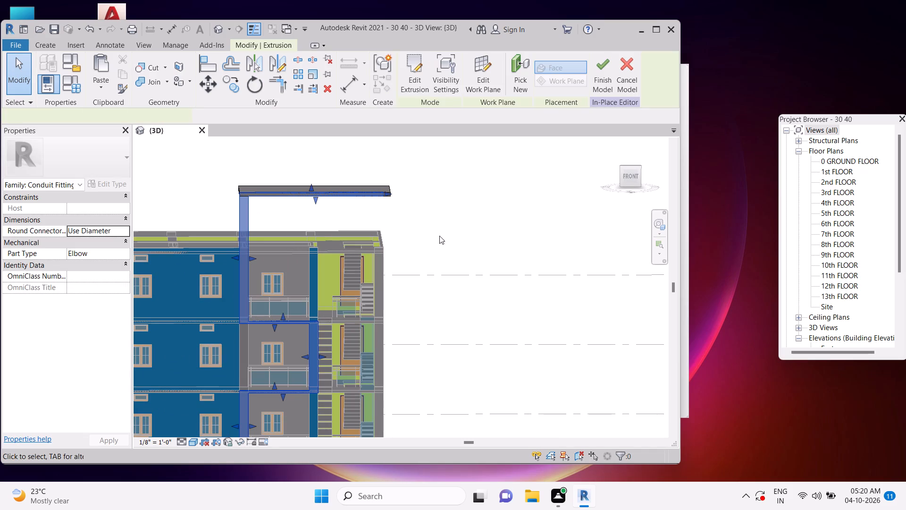
key("Escape")
key("Escape")
key("Escape")
middle_click_drag(514, 242, 504, 259, "shift")
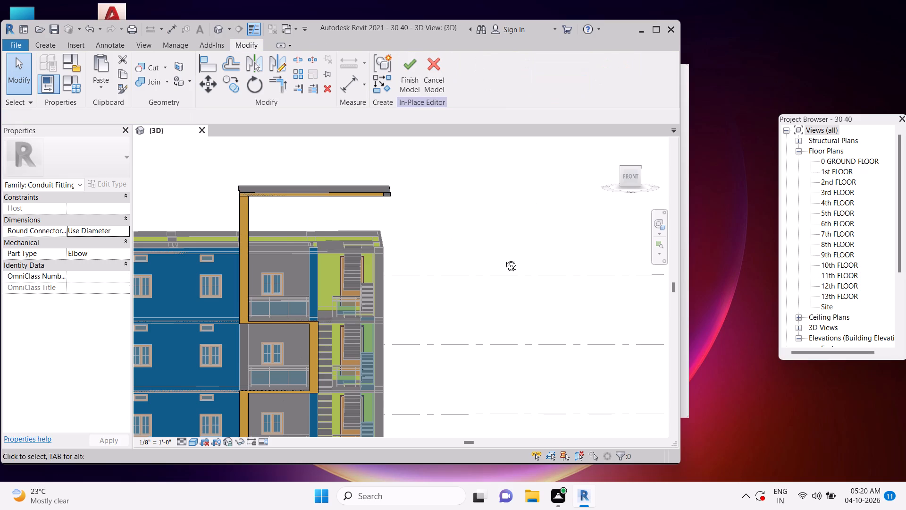
middle_click_drag(504, 259, 461, 309, "shift")
middle_click_drag(500, 305, 352, 337, "shift")
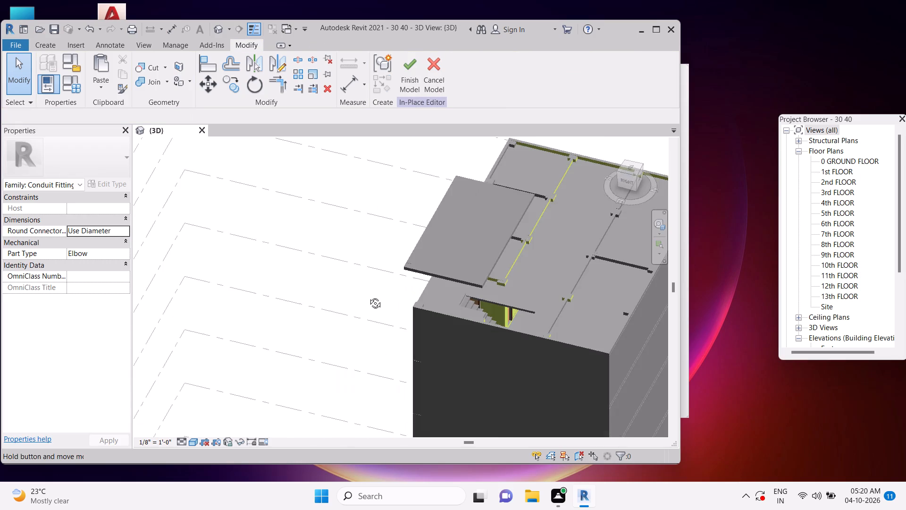
Start a void extrusion over the raised slab and sketch a slot rectangle about 8'-10" by 8" near the slab's far end.
left_click(632, 163)
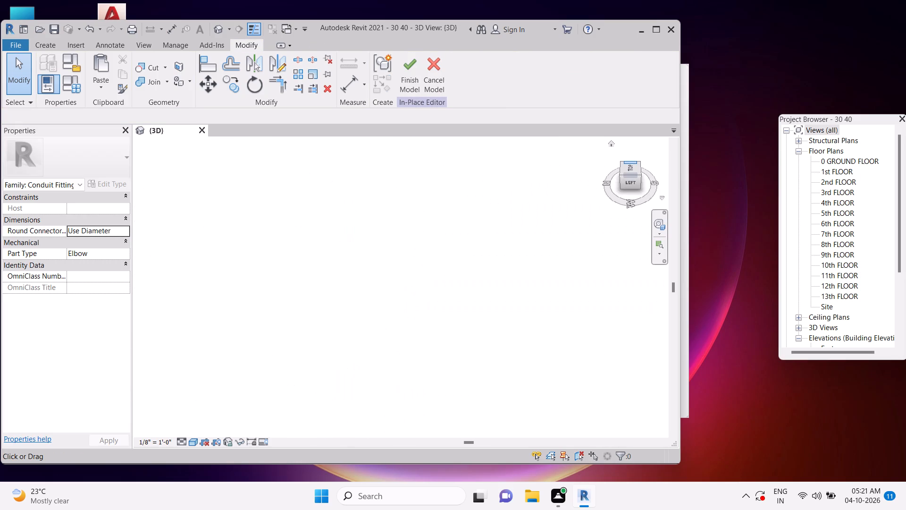
scroll(399, 231, "up", 2)
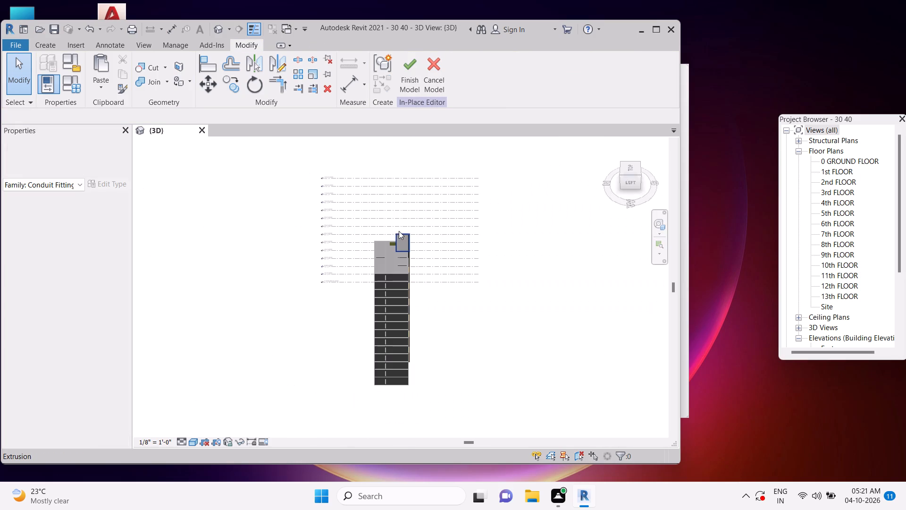
scroll(399, 231, "up", 8)
key("Escape")
key("Escape")
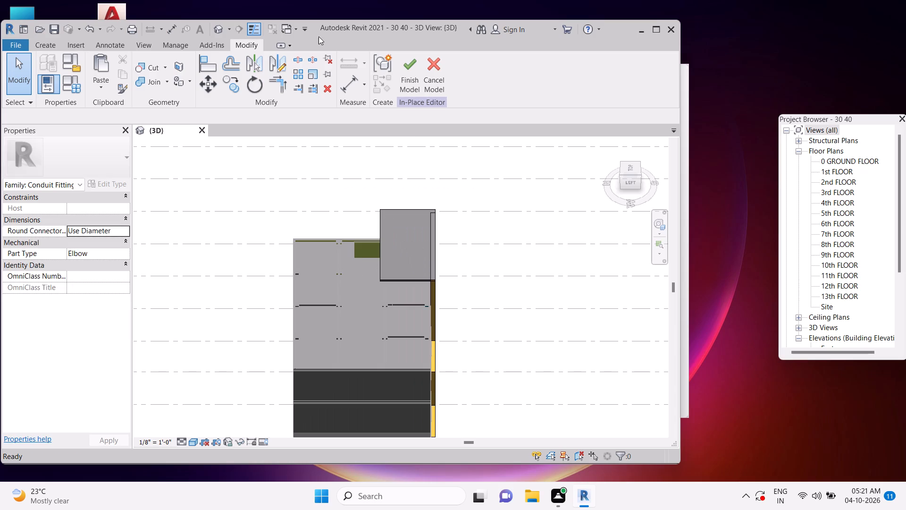
left_click(42, 44)
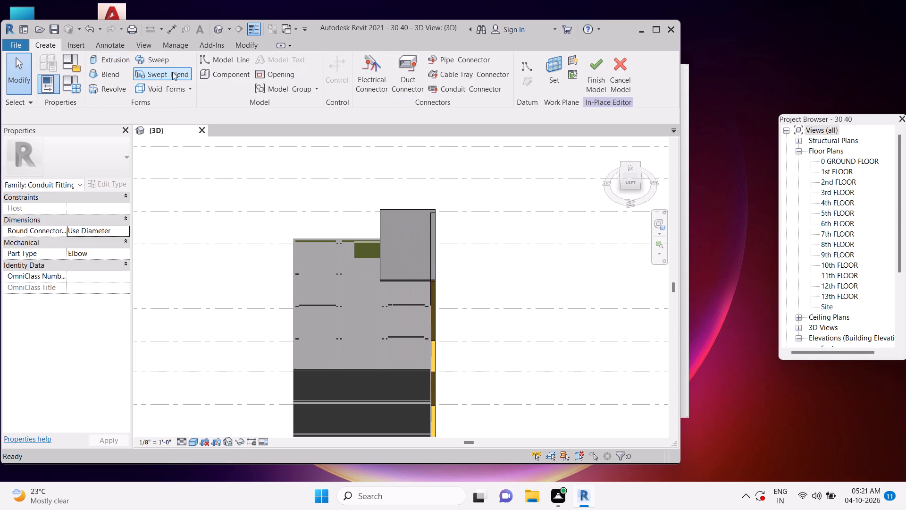
left_click(165, 85)
left_click(176, 114)
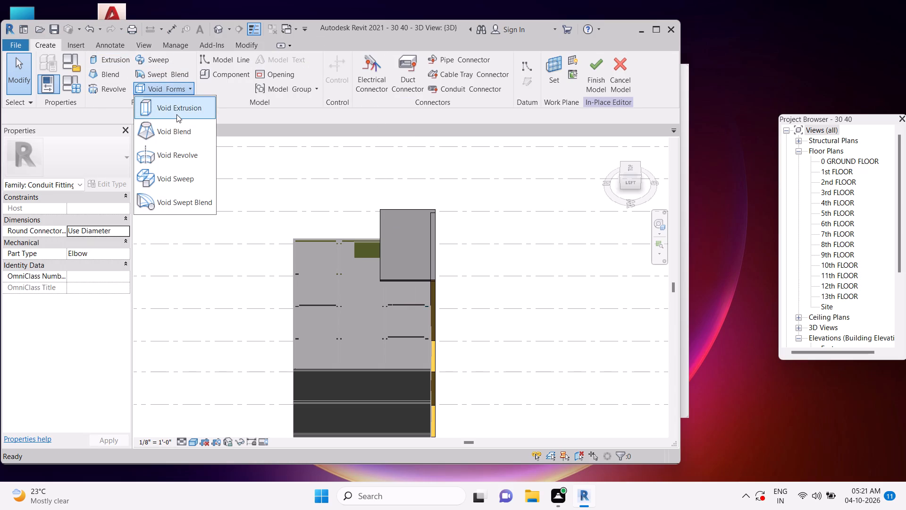
scroll(418, 238, "up", 4)
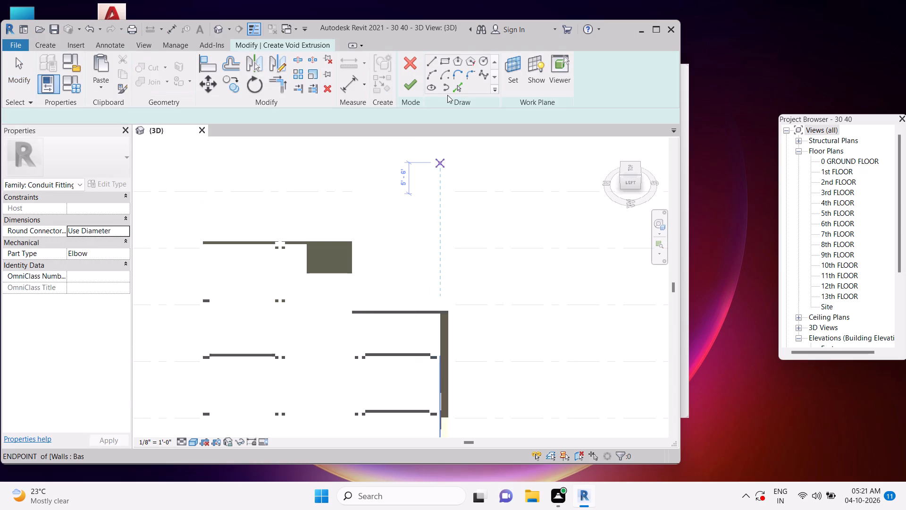
left_click(445, 60)
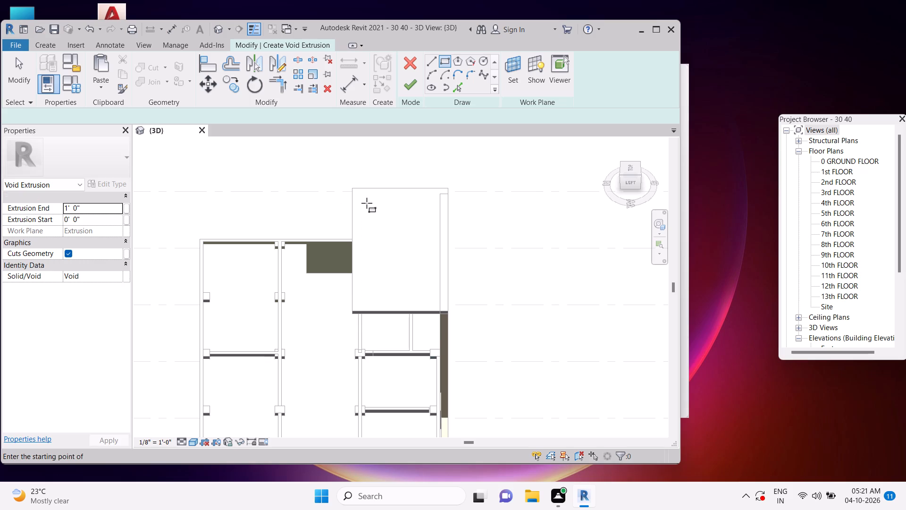
left_click(361, 203)
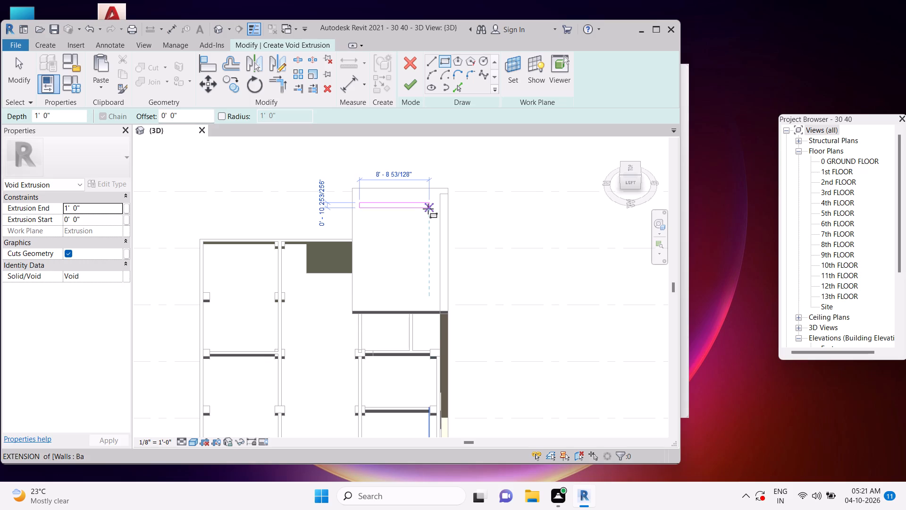
left_click(433, 206)
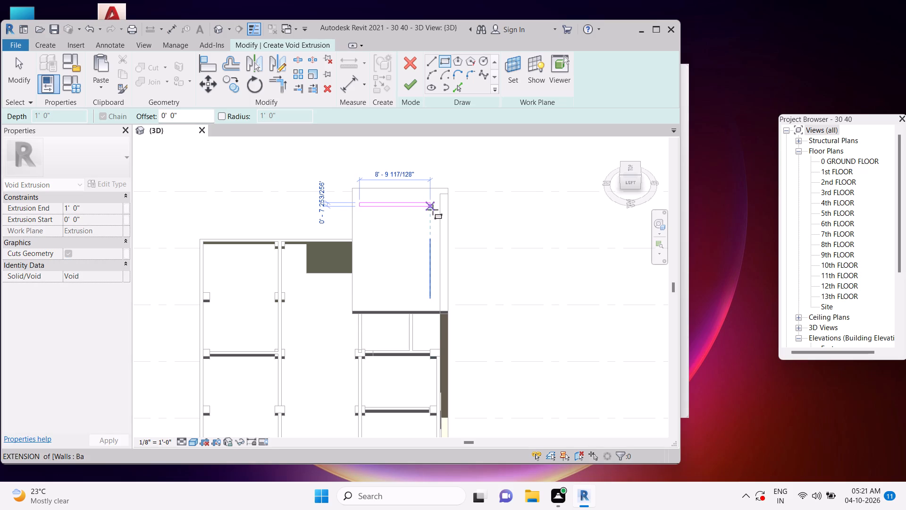
key("Escape")
key("Escape")
key("Escape")
key("Escape")
key("Escape")
Copy the slot rectangle four times along the slab, roughly 3'-6" apart, and finish the void extrusion.
key("Tab")
left_click(421, 209)
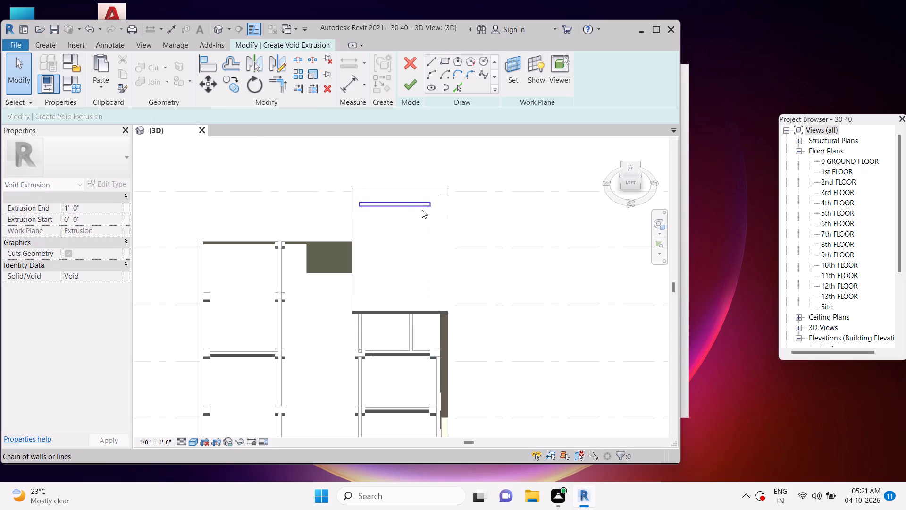
left_click(227, 81)
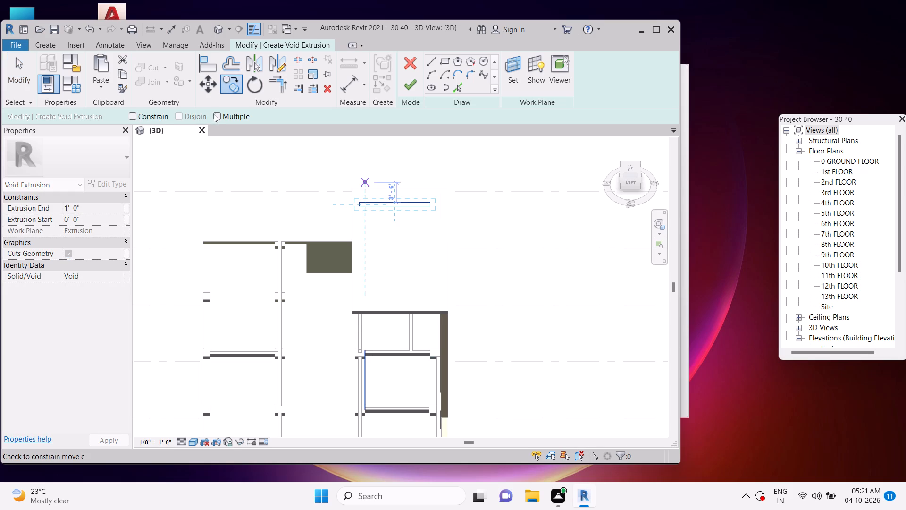
left_click(214, 114)
left_click(429, 204)
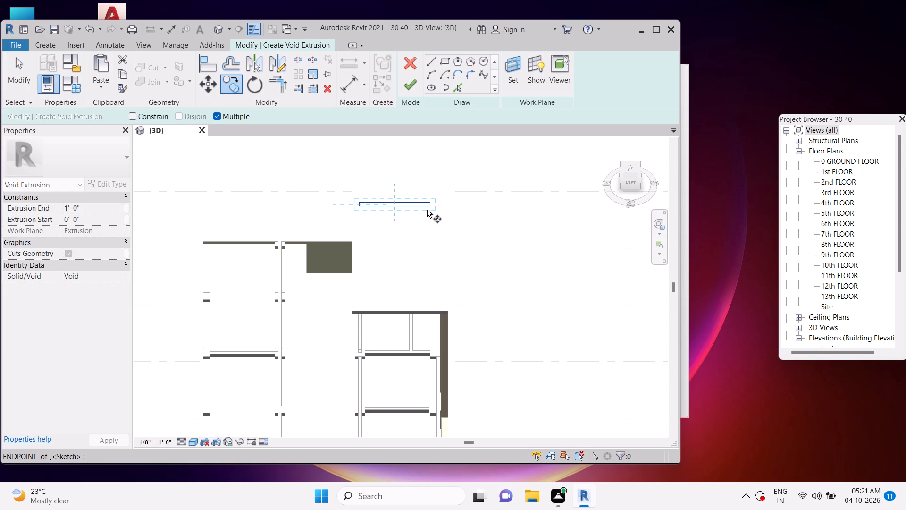
left_click(427, 223)
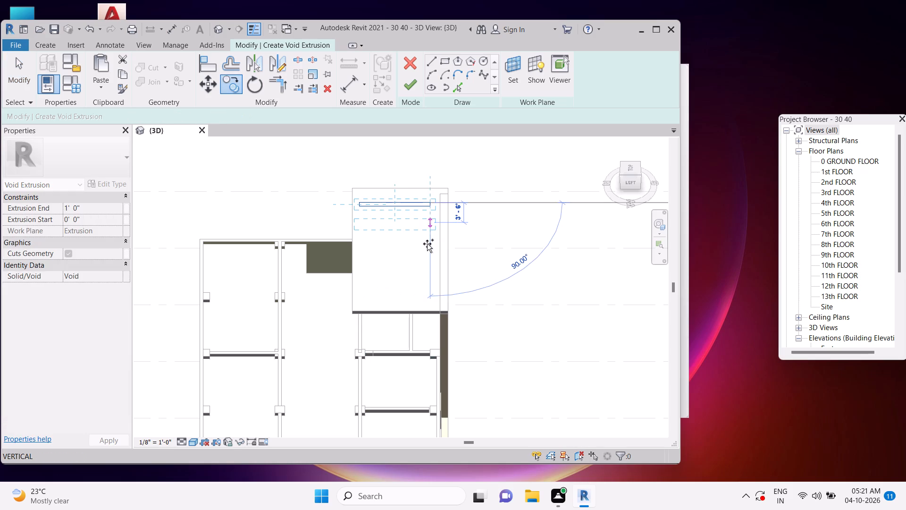
left_click(427, 244)
left_click(428, 266)
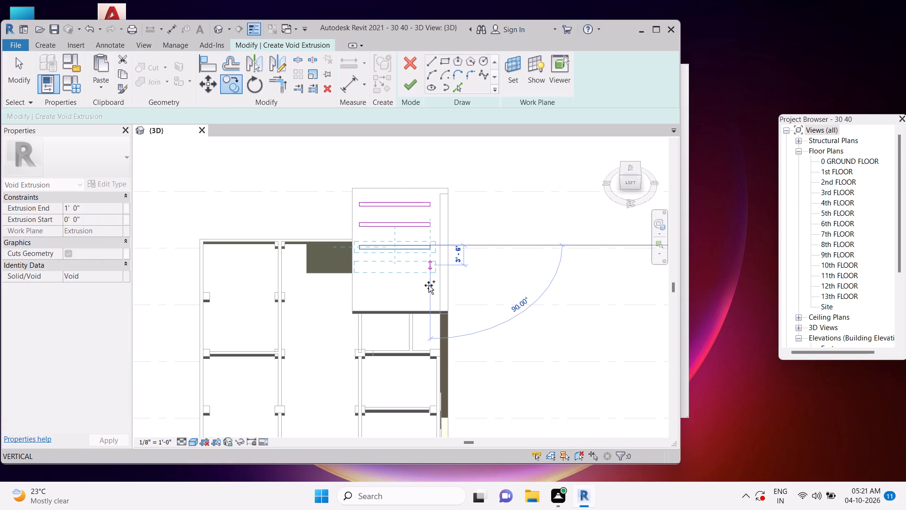
left_click(428, 288)
key("Escape")
key("Escape")
key("Escape")
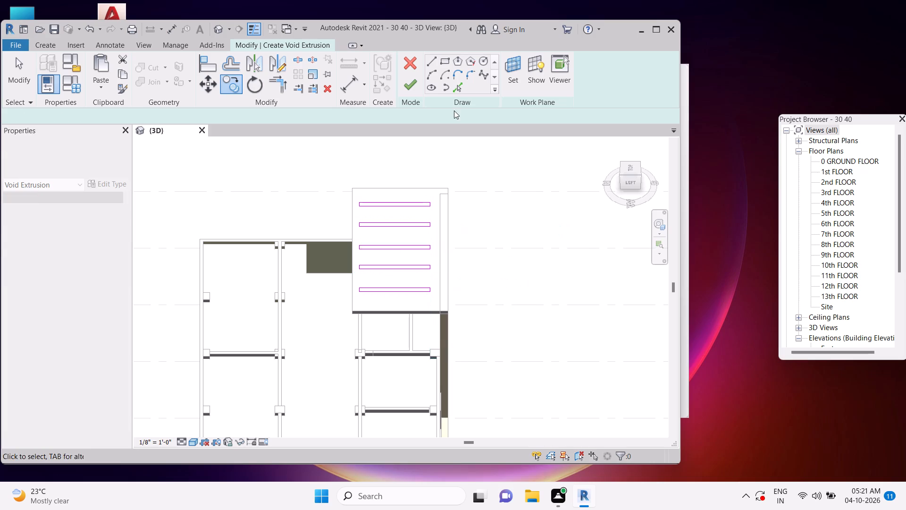
key("Escape")
left_click(419, 86)
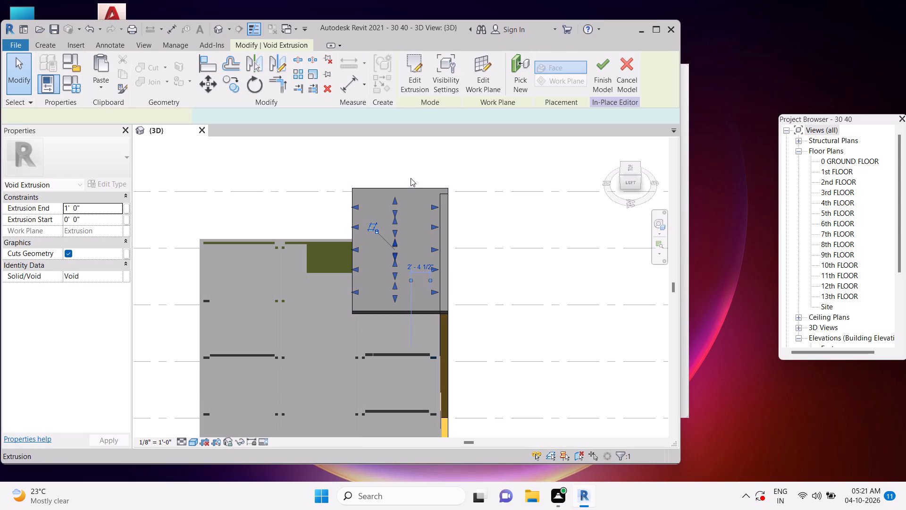
key("Escape")
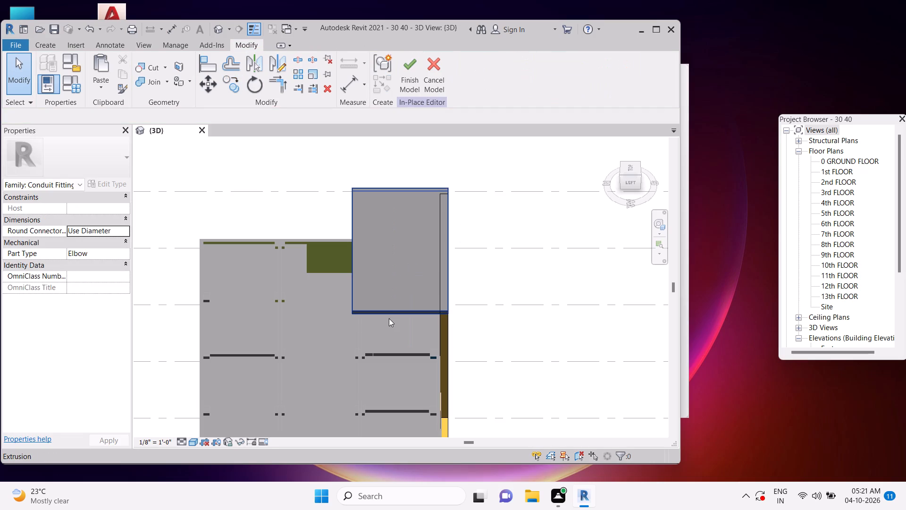
Select the raised slab and pull its front edge back so it covers only part of the void slots.
left_click(389, 314)
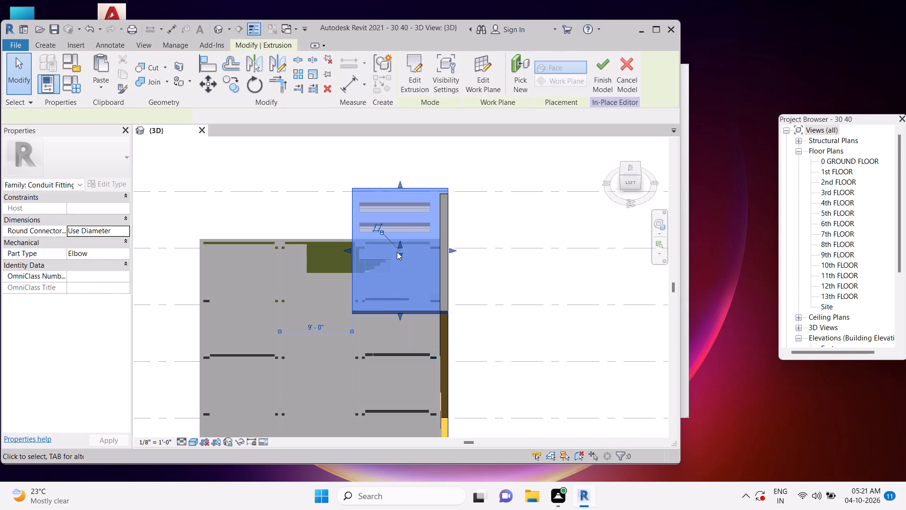
left_click(406, 209)
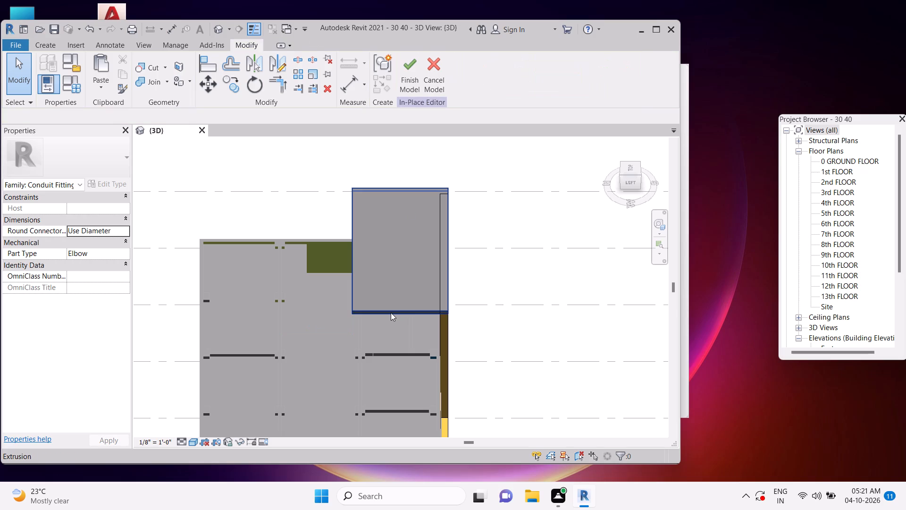
left_click(391, 312)
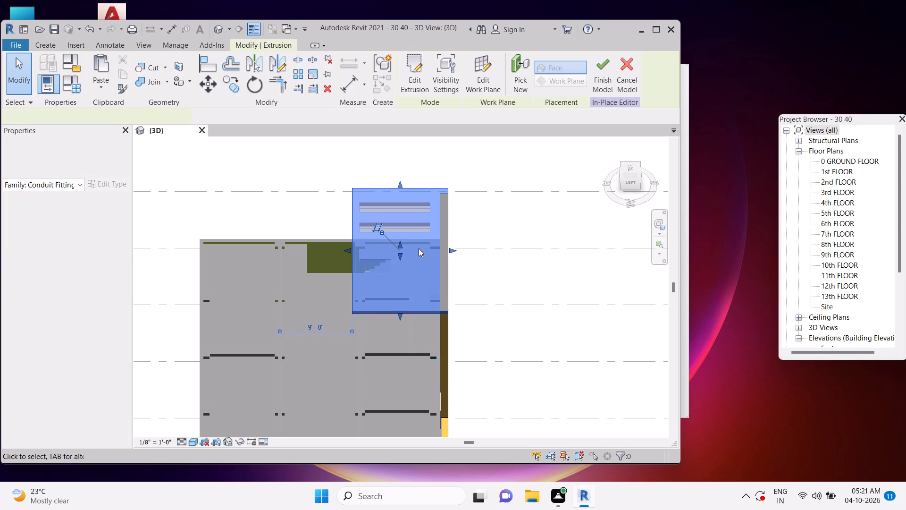
left_click_drag(451, 248, 464, 248)
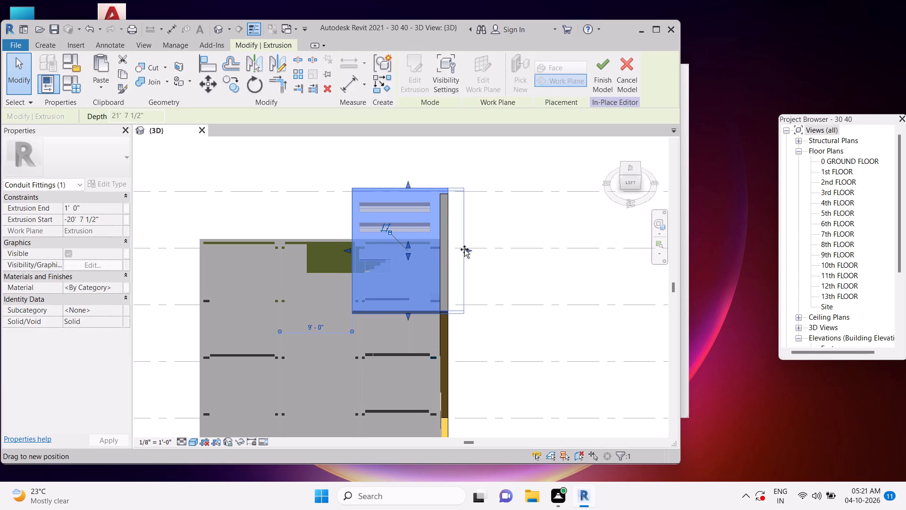
left_click_drag(464, 250, 411, 248)
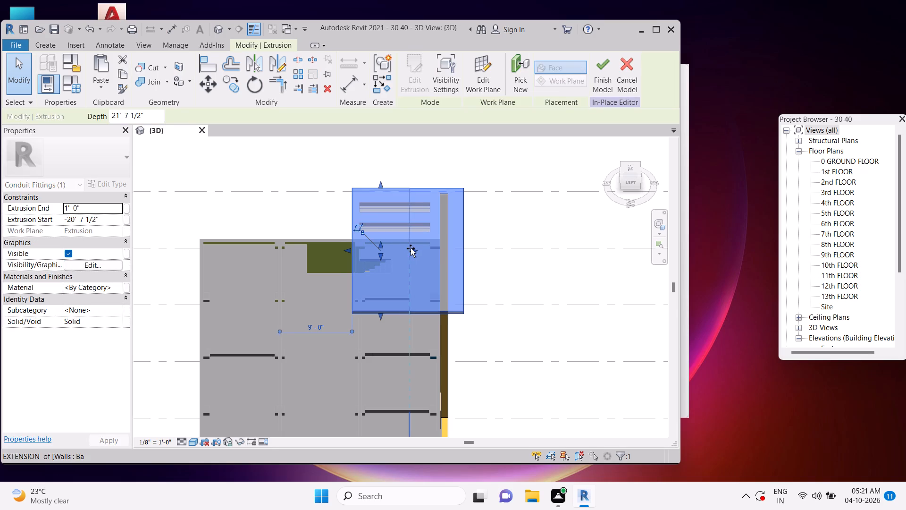
key("Escape")
Select the void extrusion and stretch the middle slot's front end out past the raised strip.
left_click(426, 227)
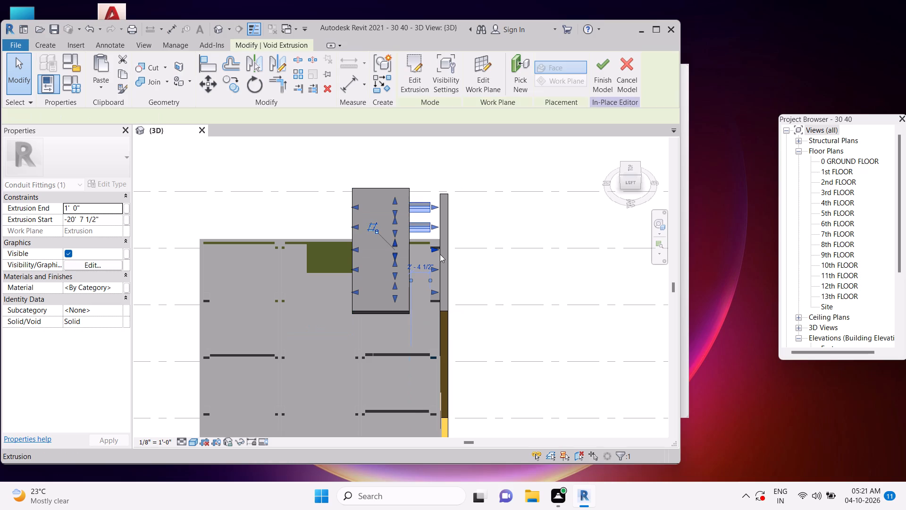
left_click_drag(436, 249, 494, 249)
key("Escape")
key("Escape")
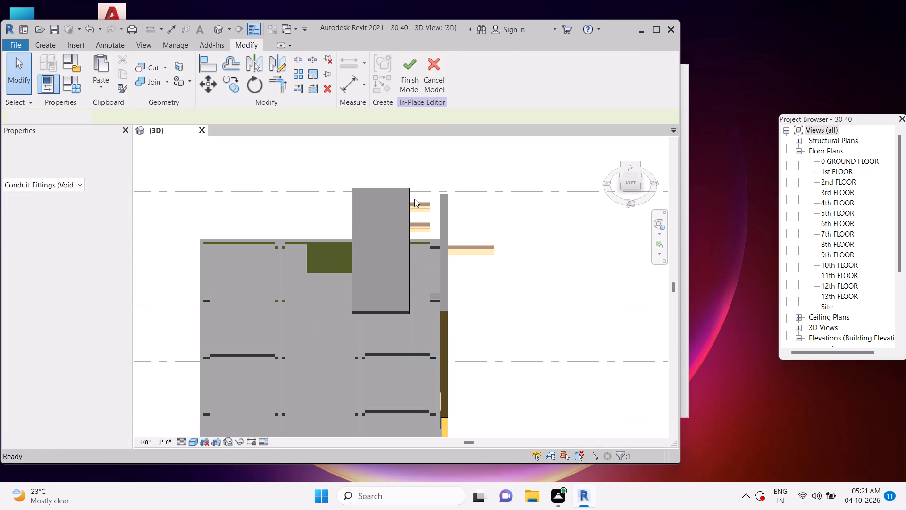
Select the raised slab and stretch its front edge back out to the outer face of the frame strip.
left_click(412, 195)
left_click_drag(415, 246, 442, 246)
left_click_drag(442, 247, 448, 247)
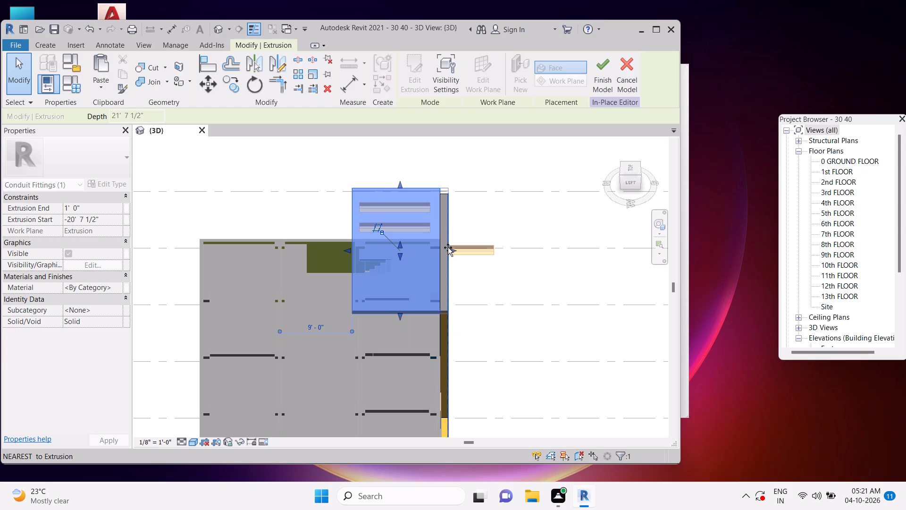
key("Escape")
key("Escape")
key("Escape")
Undo the last edit to the raised slab and void slots, and quit the in-place model, discarding its changes.
scroll(466, 258, "down", 4)
middle_click_drag(464, 287, 473, 179, "shift")
left_click(628, 177)
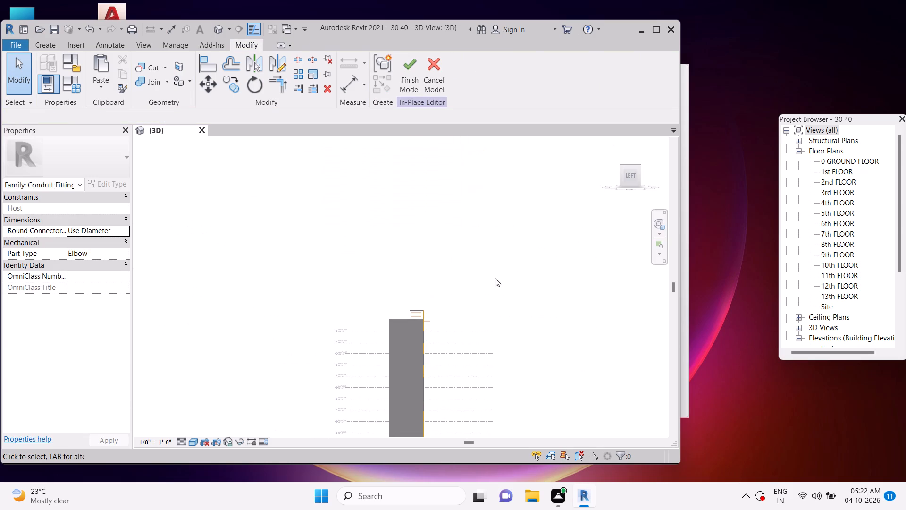
scroll(403, 205, "up", 17)
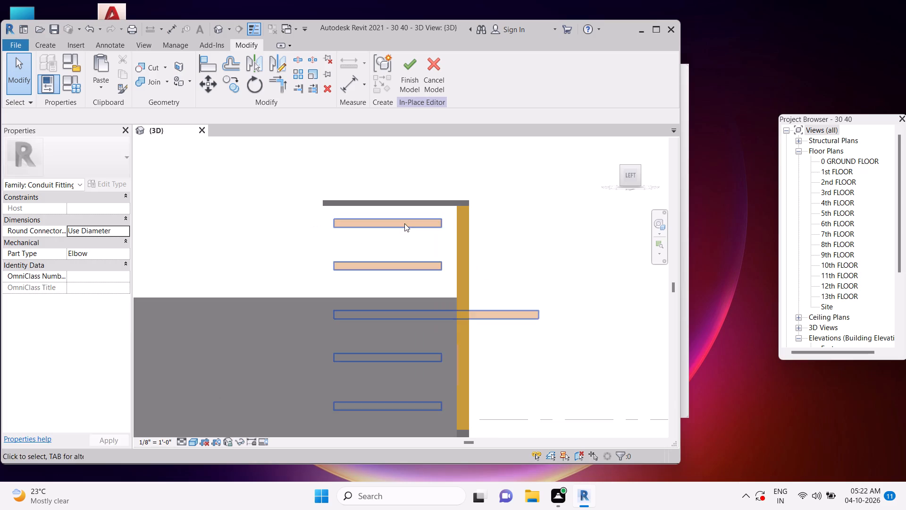
key("Escape")
key("Escape")
left_click(442, 200)
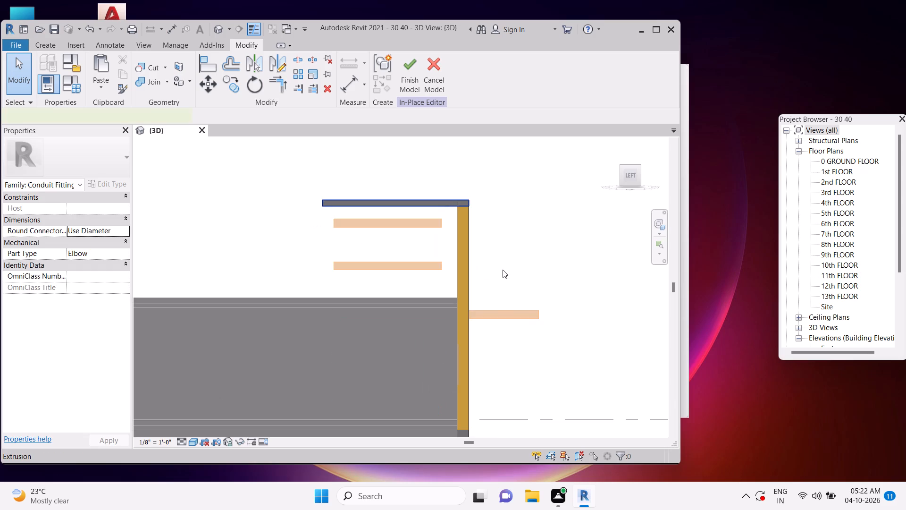
key("Escape")
left_click(494, 311)
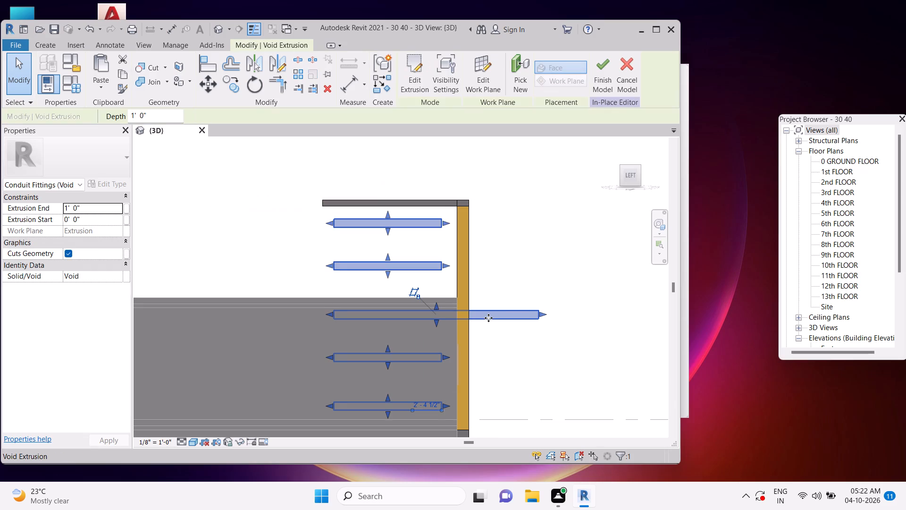
key("ctrl+z")
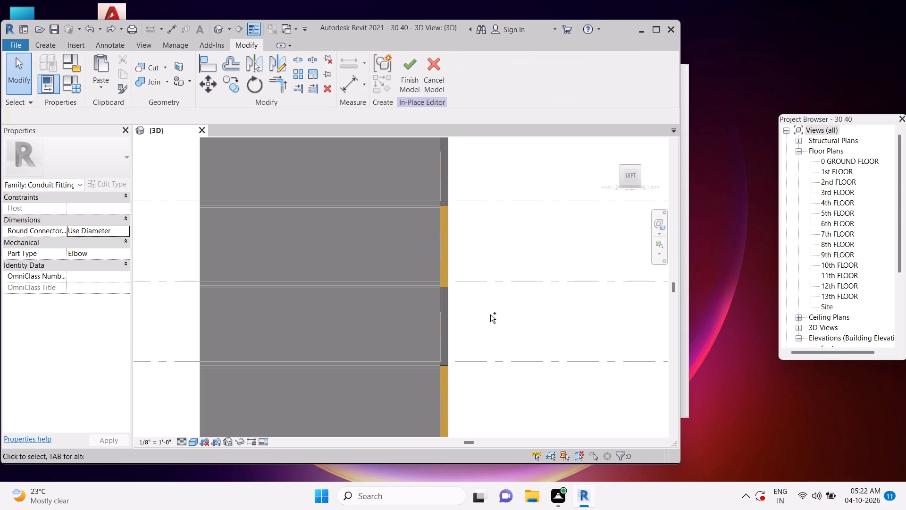
left_click(427, 76)
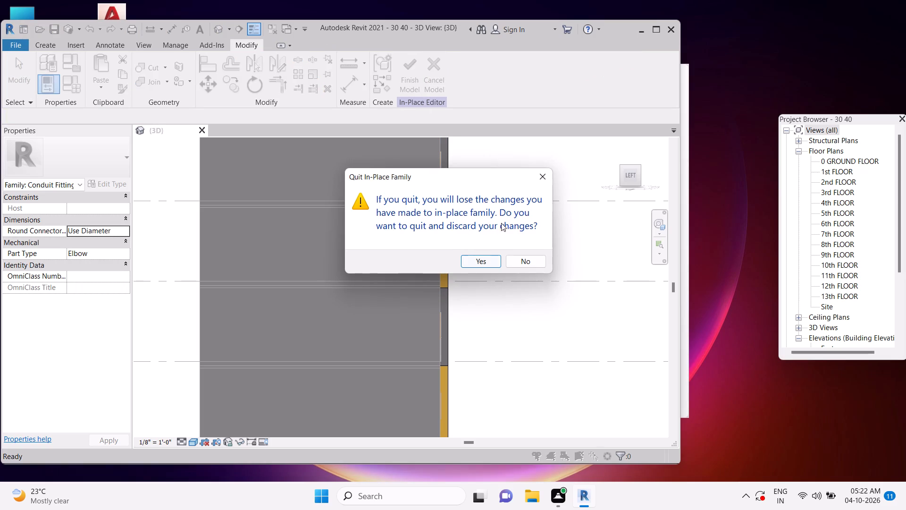
left_click(478, 259)
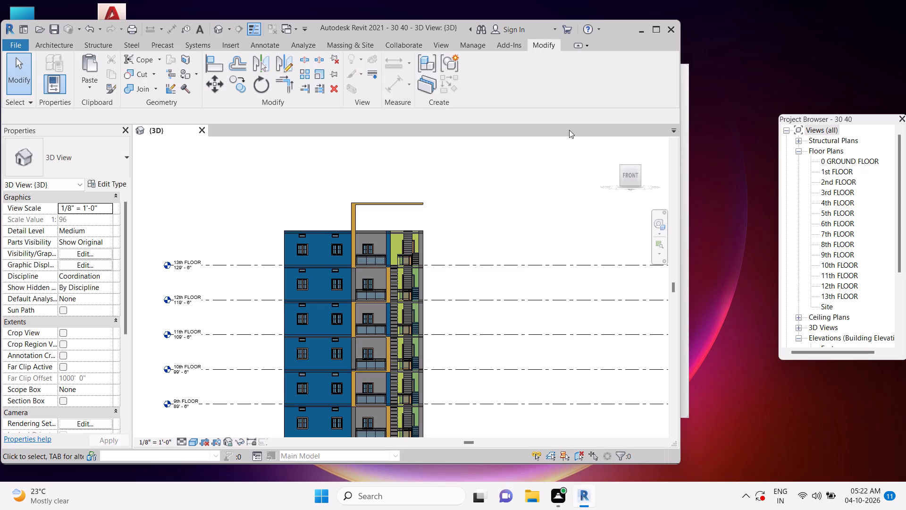
Examine the tower's roof, raised frame strip and front facade from several angles.
scroll(537, 119, "up", 1)
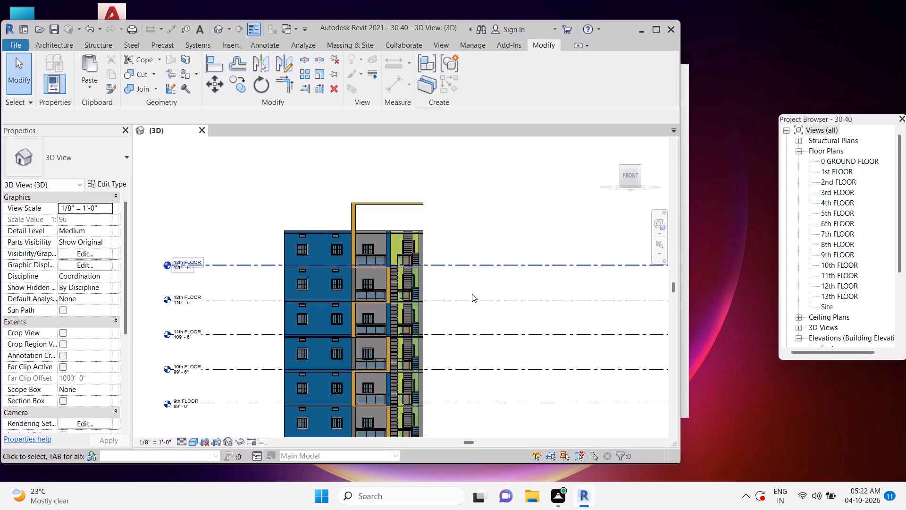
scroll(472, 294, "down", 5)
middle_click_drag(499, 290, 454, 392, "shift")
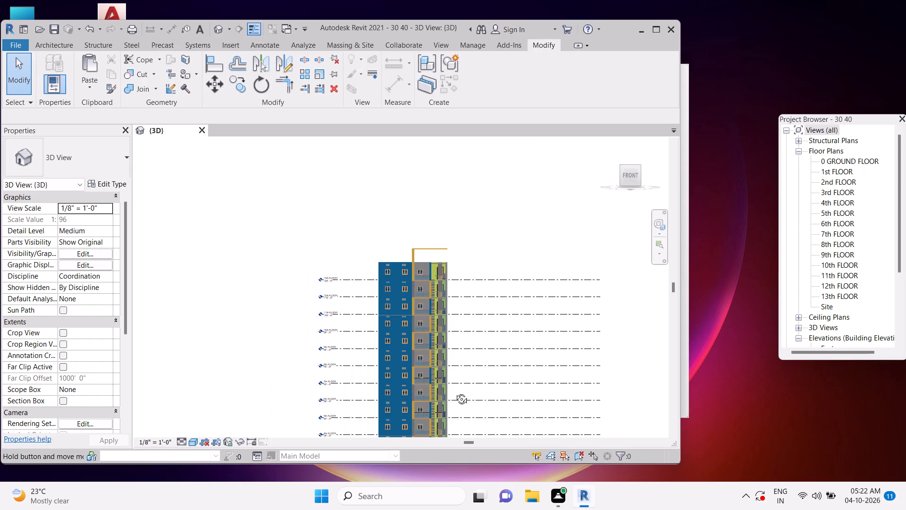
middle_click_drag(454, 392, 453, 396, "shift")
scroll(434, 285, "up", 4)
key("Escape")
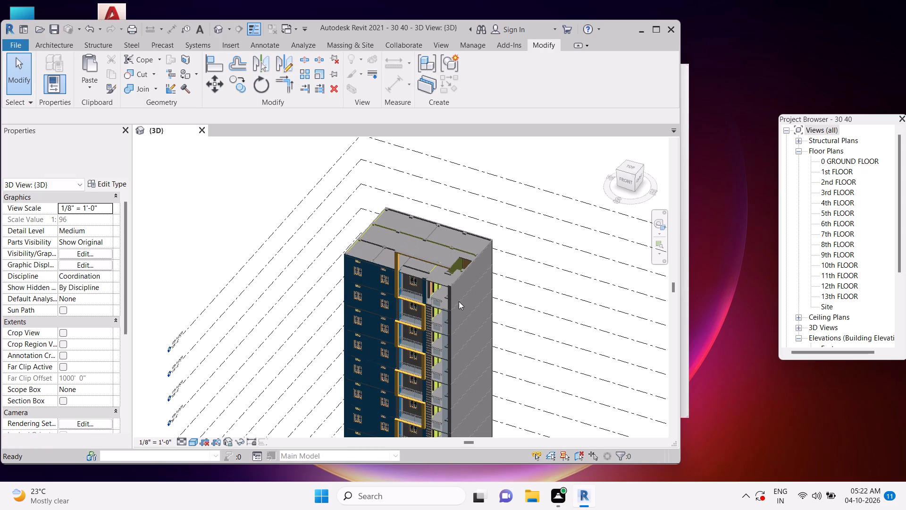
scroll(469, 328, "down", 2)
middle_click_drag(467, 328, 430, 317)
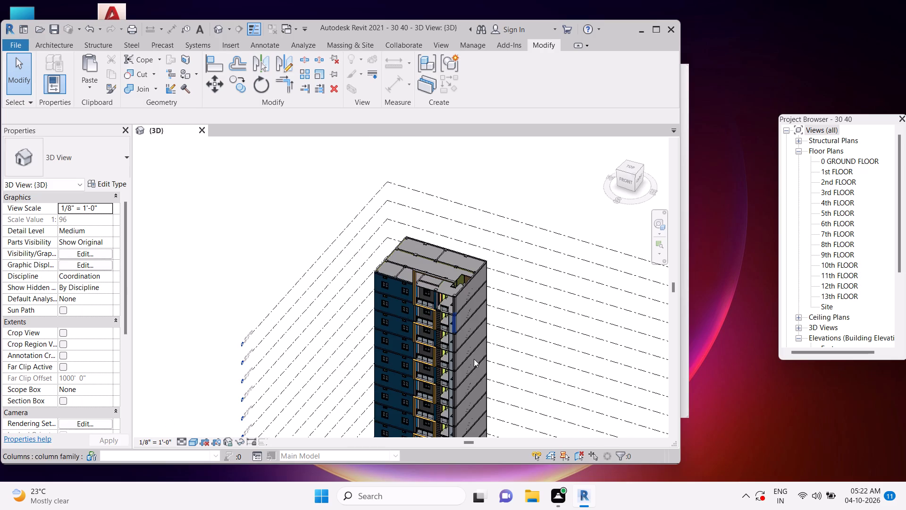
middle_click_drag(476, 363, 467, 309, "shift")
scroll(467, 306, "down", 1)
key("Escape")
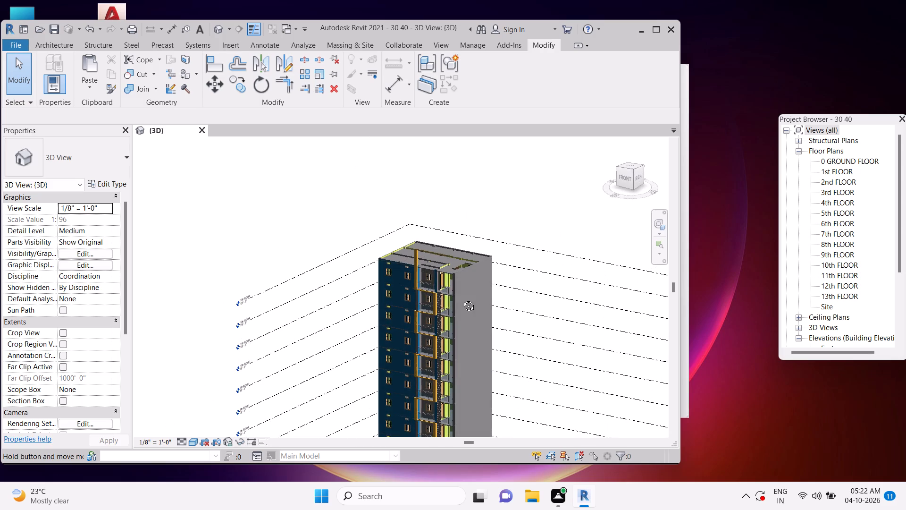
middle_click_drag(431, 304, 493, 263, "shift")
middle_click_drag(450, 289, 532, 256, "shift")
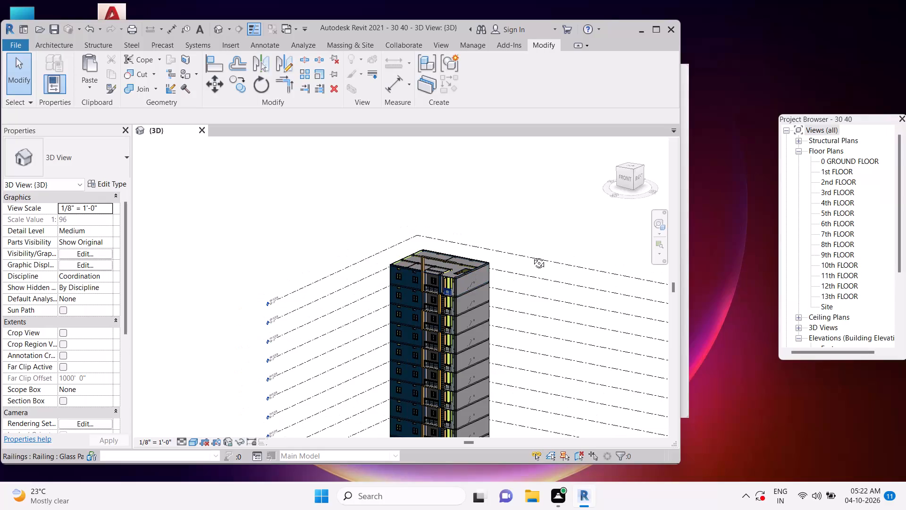
middle_click_drag(532, 256, 532, 256, "shift")
middle_click_drag(497, 301, 530, 280, "shift")
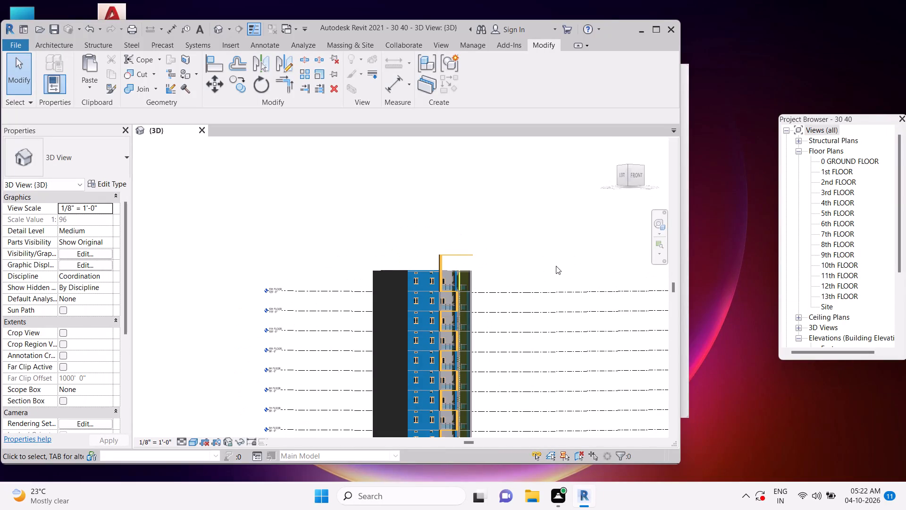
From the front view, create a new in-place model in the Duct Accessories category, accepting the suggested name.
left_click(637, 176)
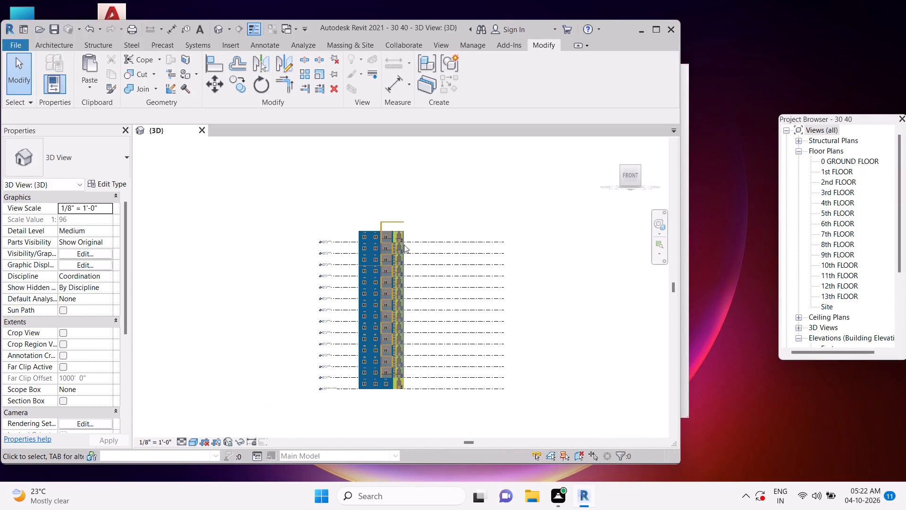
scroll(375, 245, "up", 16)
middle_click_drag(337, 226, 378, 248)
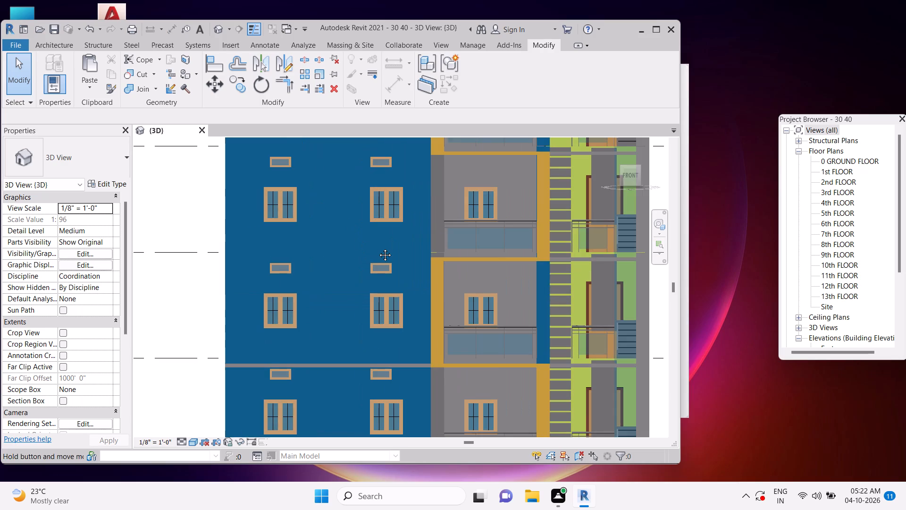
middle_click_drag(378, 248, 465, 290)
scroll(468, 291, "down", 1)
key("Escape")
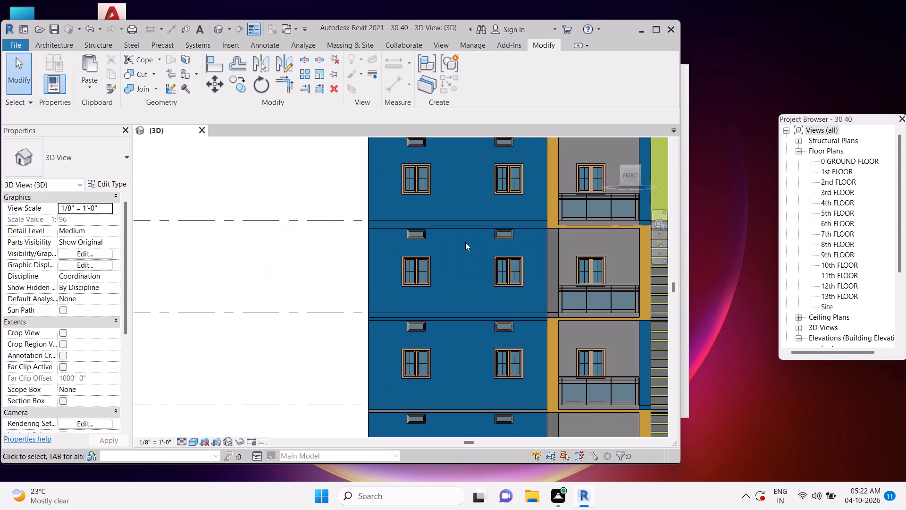
scroll(467, 244, "down", 1)
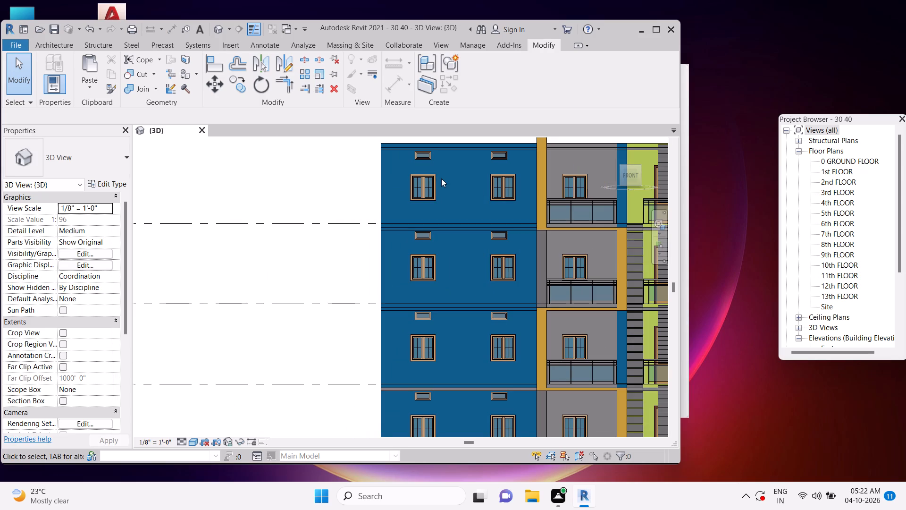
left_click(64, 42)
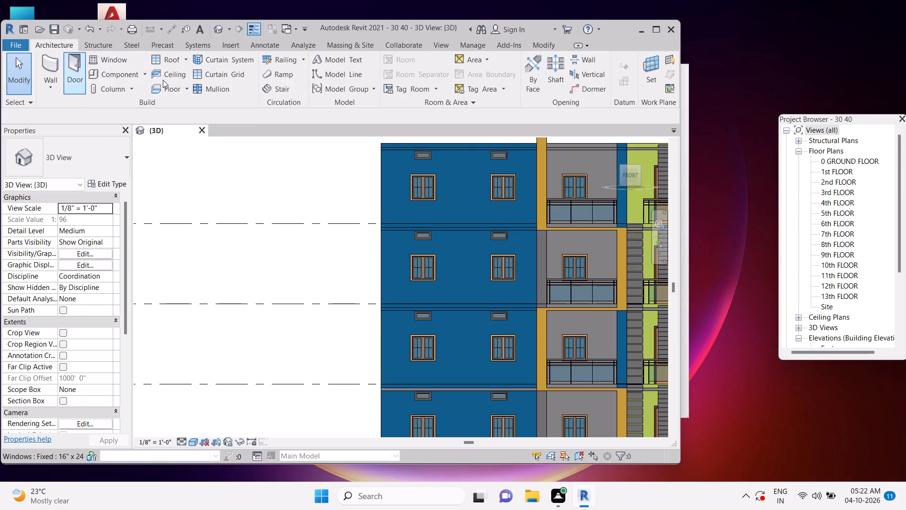
left_click(145, 76)
left_click(141, 88)
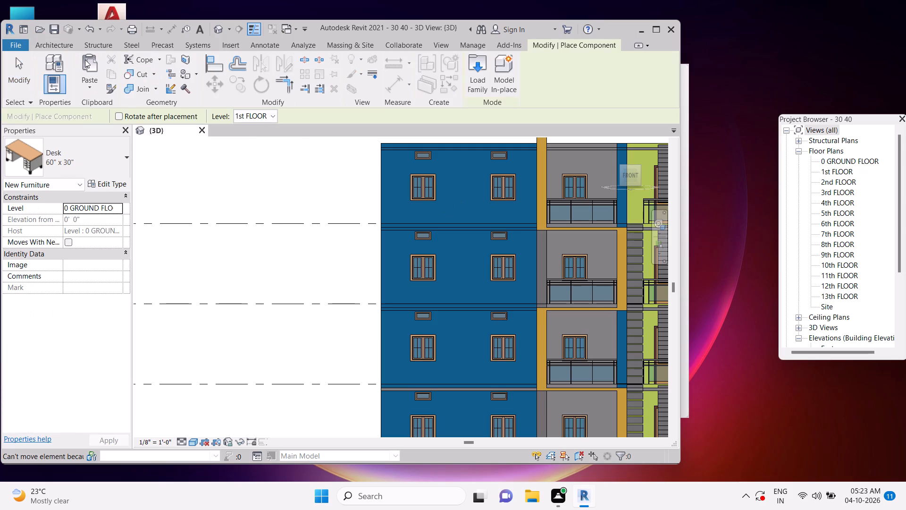
left_click(70, 46)
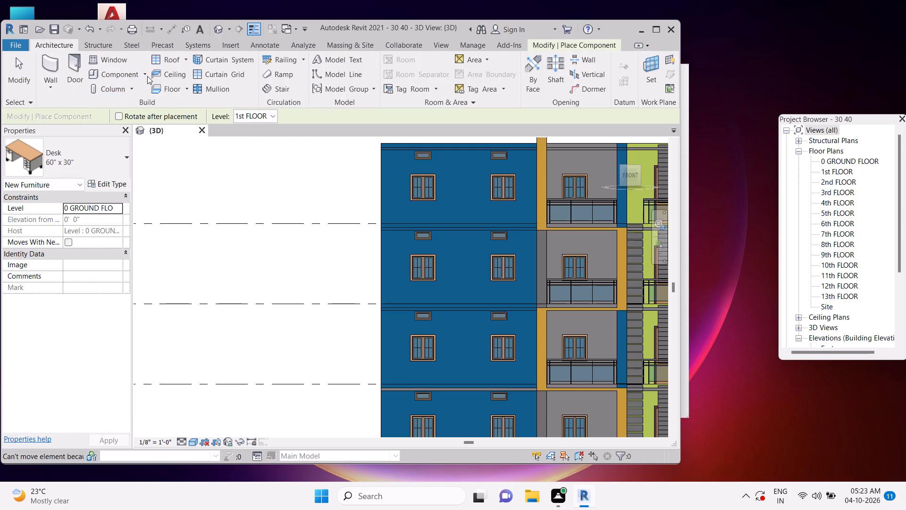
left_click(146, 75)
left_click(145, 113)
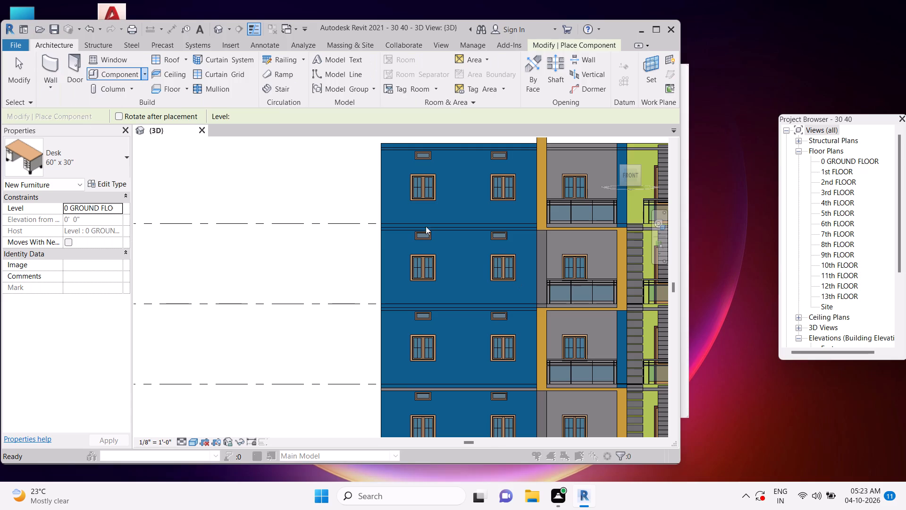
left_click(310, 225)
left_click(359, 374)
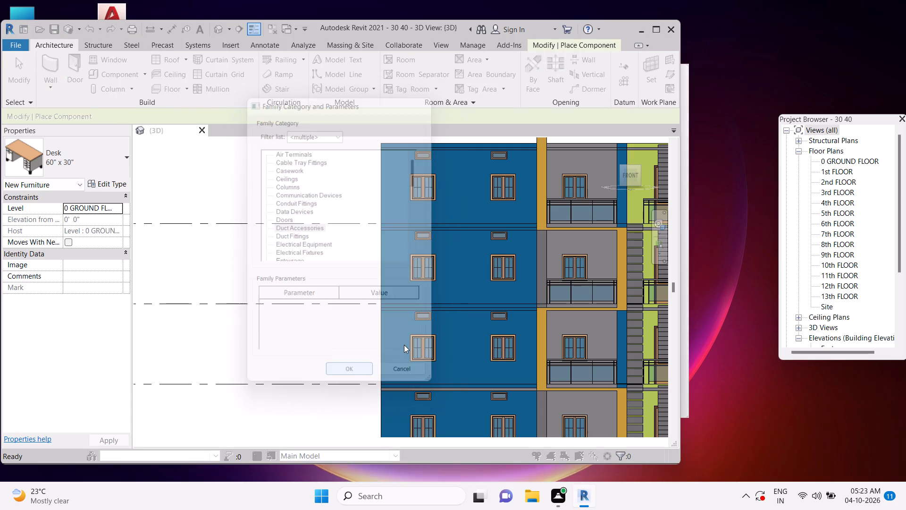
left_click(344, 270)
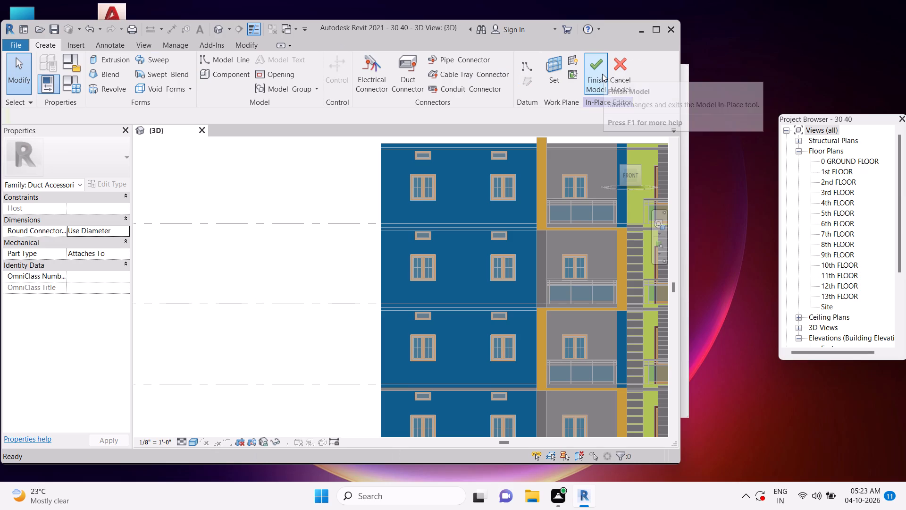
Set the work plane by picking the face of the blue front wall.
left_click(562, 76)
left_click(266, 263)
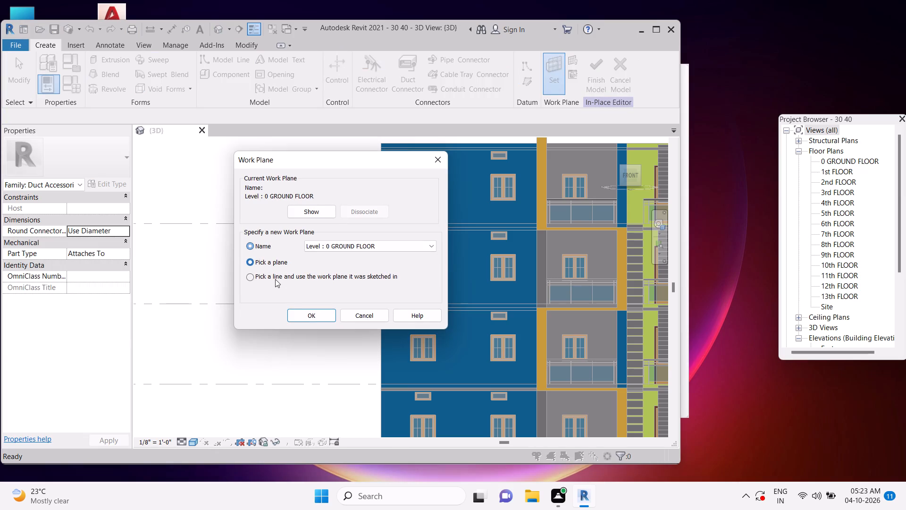
left_click(297, 312)
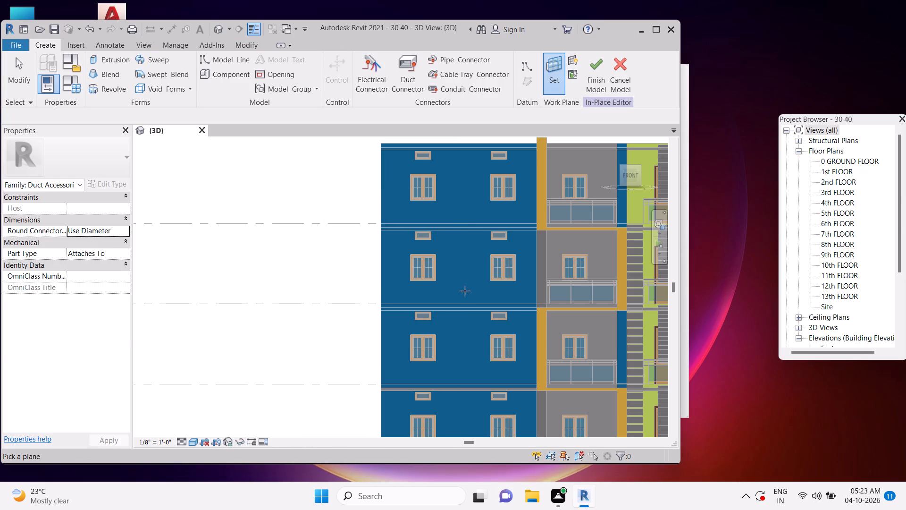
scroll(441, 296, "up", 5)
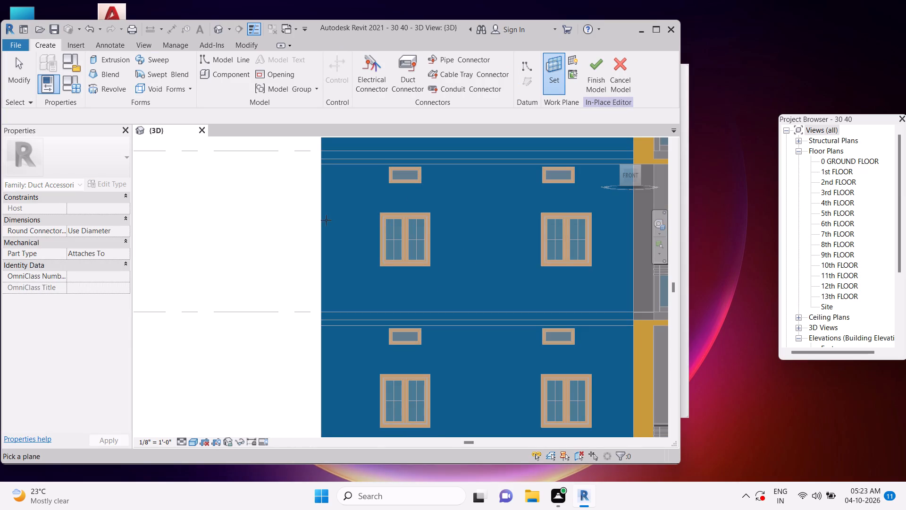
left_click(322, 220)
Start an extrusion and sketch a rectangle about 3'-0" by 3'-6" between the two windows of one floor.
scroll(400, 226, "down", 4)
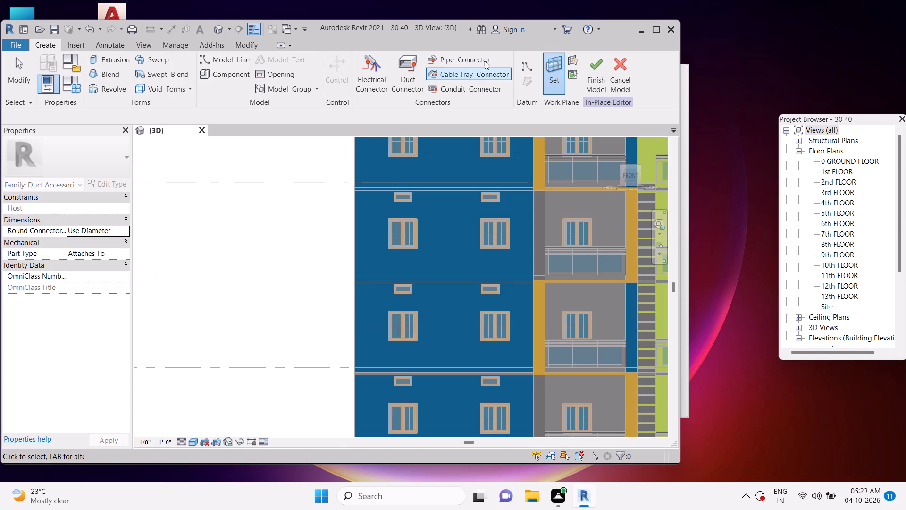
left_click(109, 59)
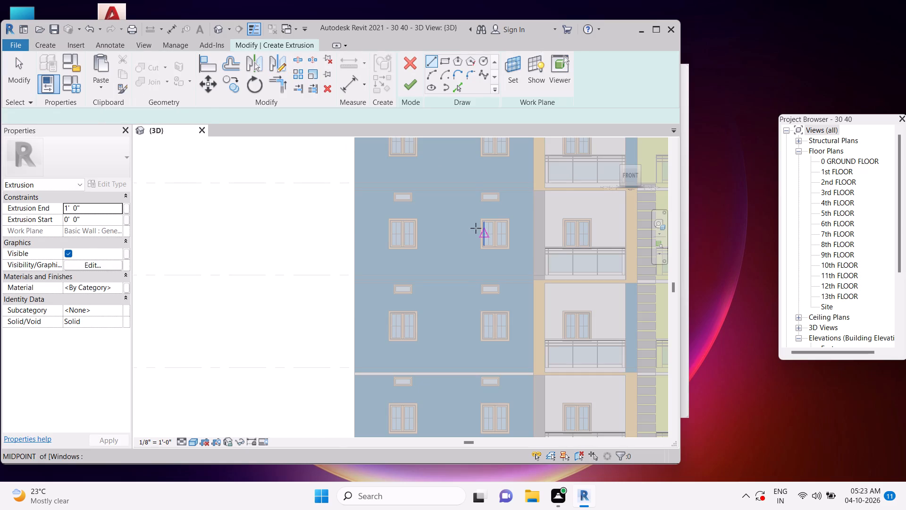
left_click(446, 62)
scroll(456, 214, "up", 4)
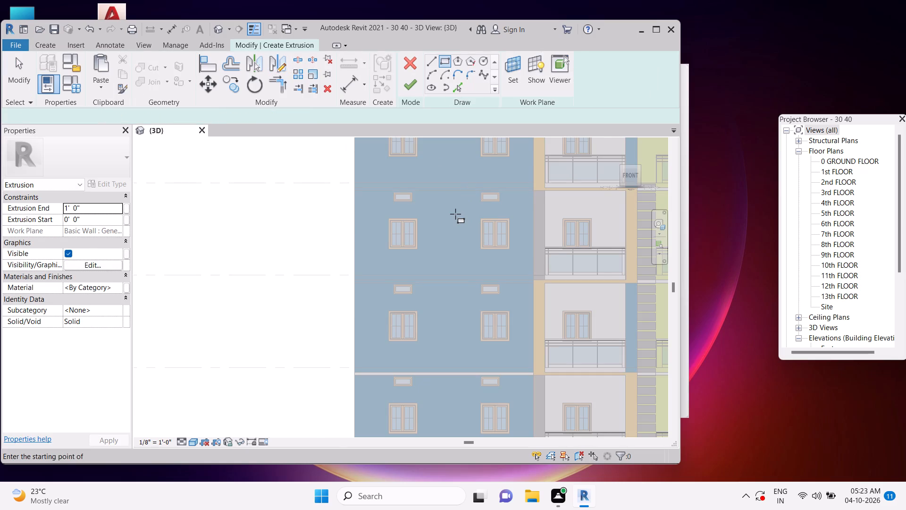
left_click(412, 206)
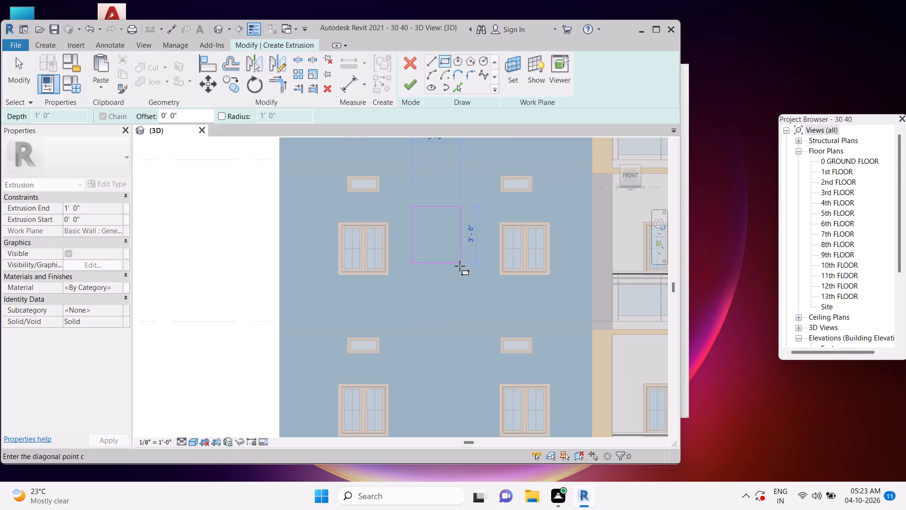
left_click(460, 266)
key("Escape")
key("Escape")
key("Escape")
key("Escape")
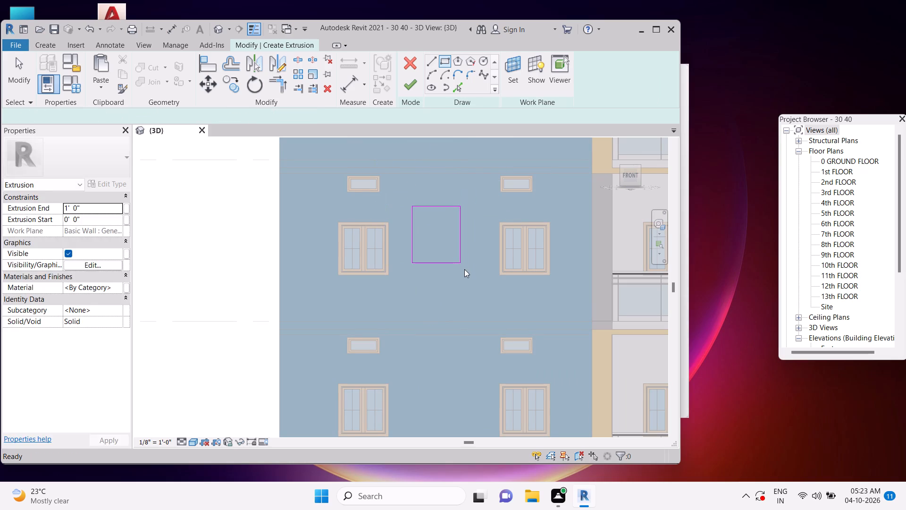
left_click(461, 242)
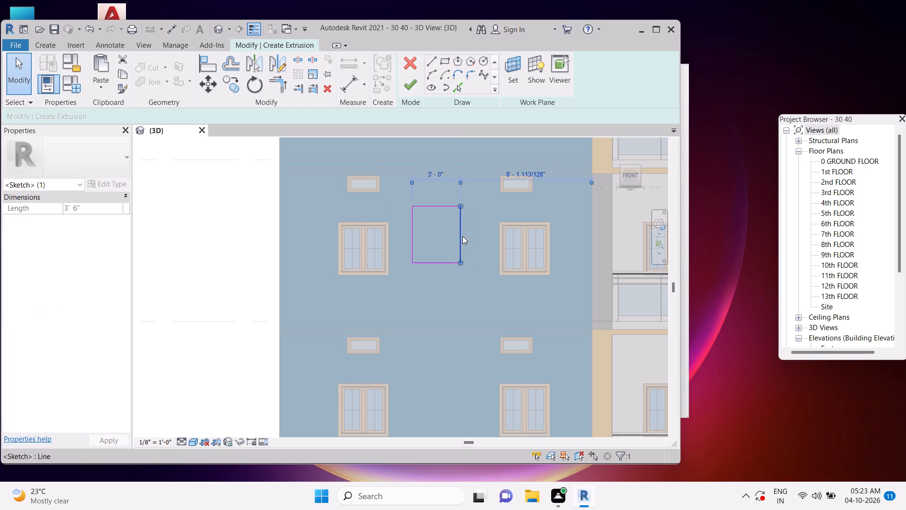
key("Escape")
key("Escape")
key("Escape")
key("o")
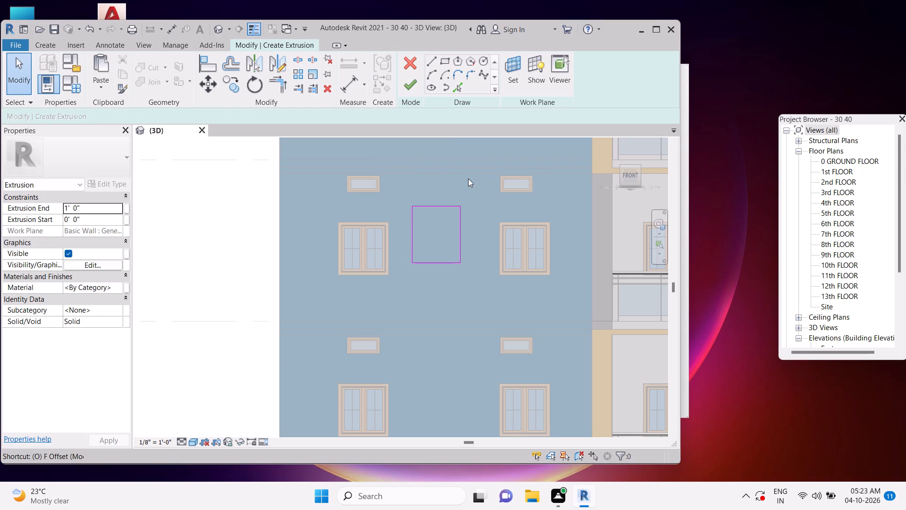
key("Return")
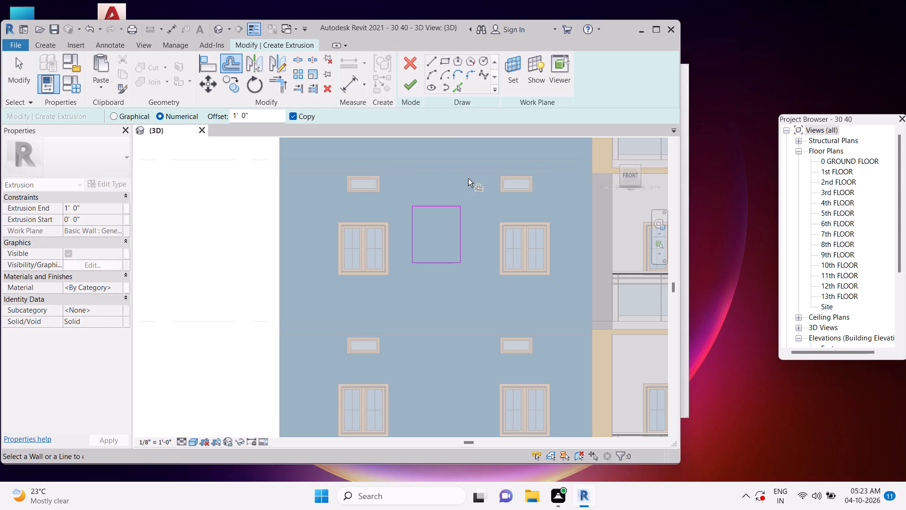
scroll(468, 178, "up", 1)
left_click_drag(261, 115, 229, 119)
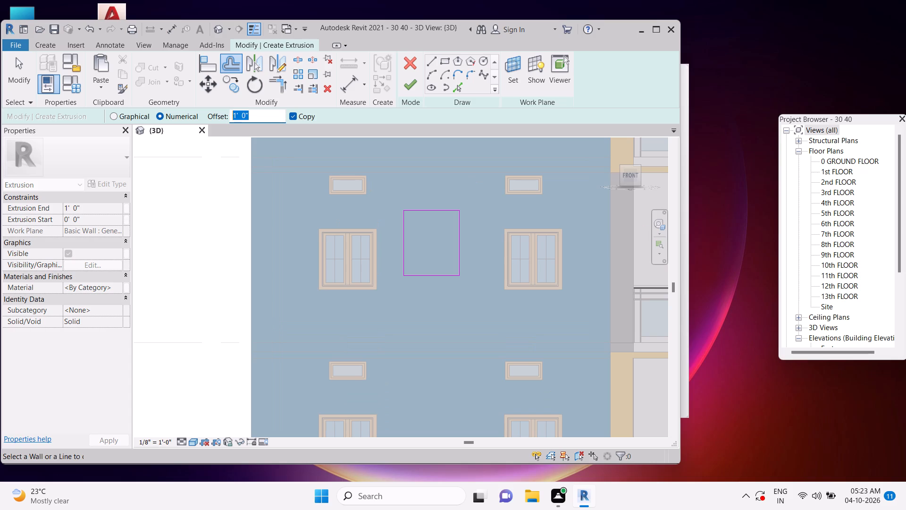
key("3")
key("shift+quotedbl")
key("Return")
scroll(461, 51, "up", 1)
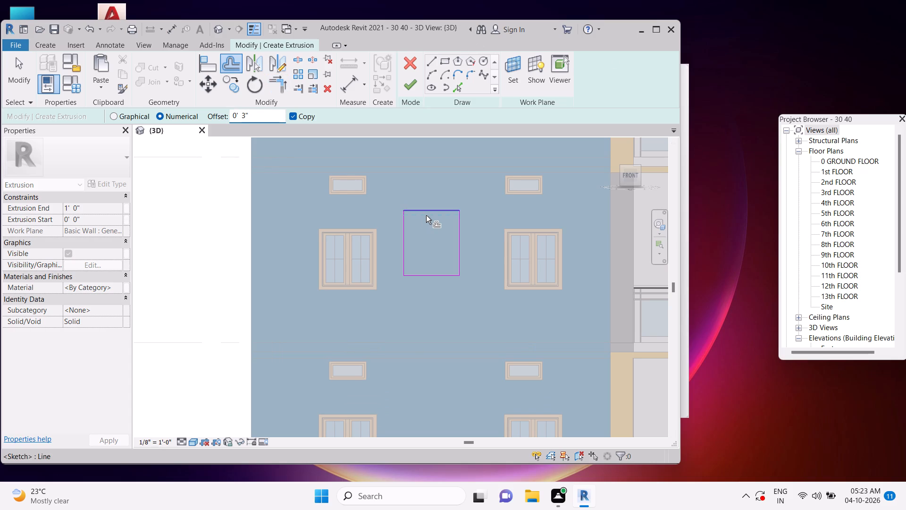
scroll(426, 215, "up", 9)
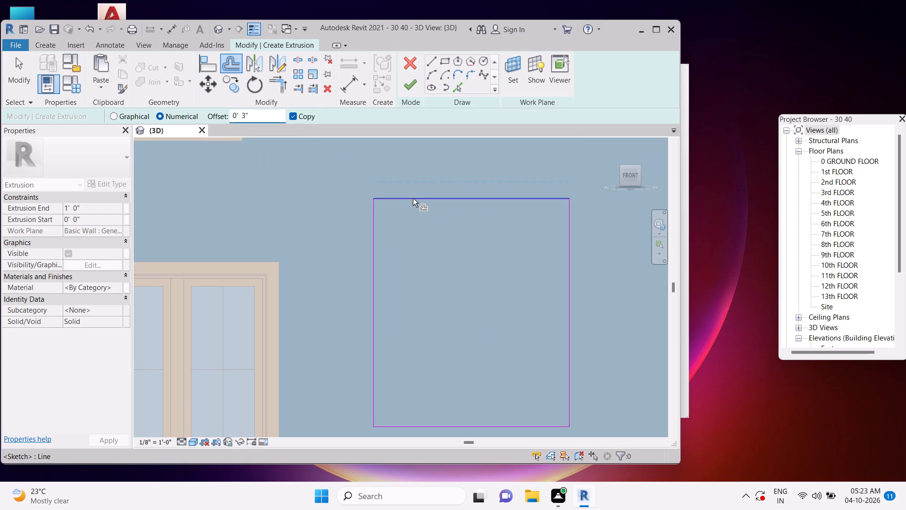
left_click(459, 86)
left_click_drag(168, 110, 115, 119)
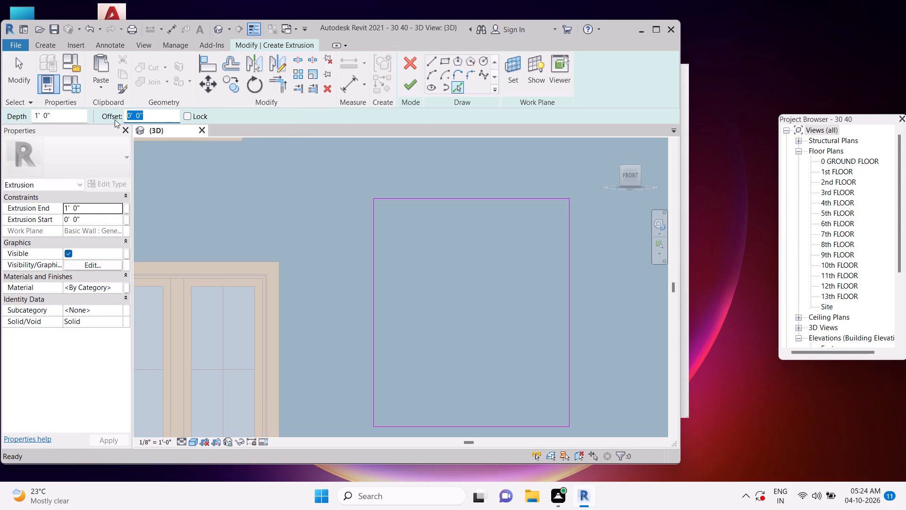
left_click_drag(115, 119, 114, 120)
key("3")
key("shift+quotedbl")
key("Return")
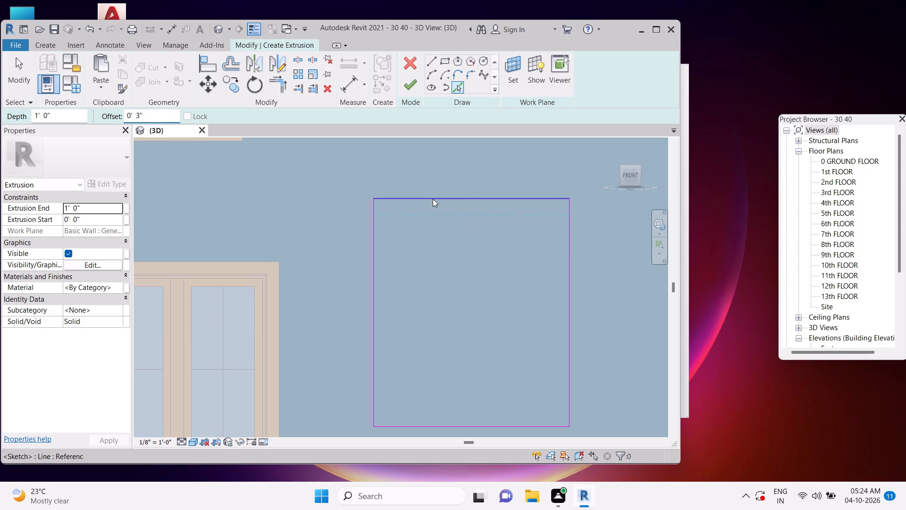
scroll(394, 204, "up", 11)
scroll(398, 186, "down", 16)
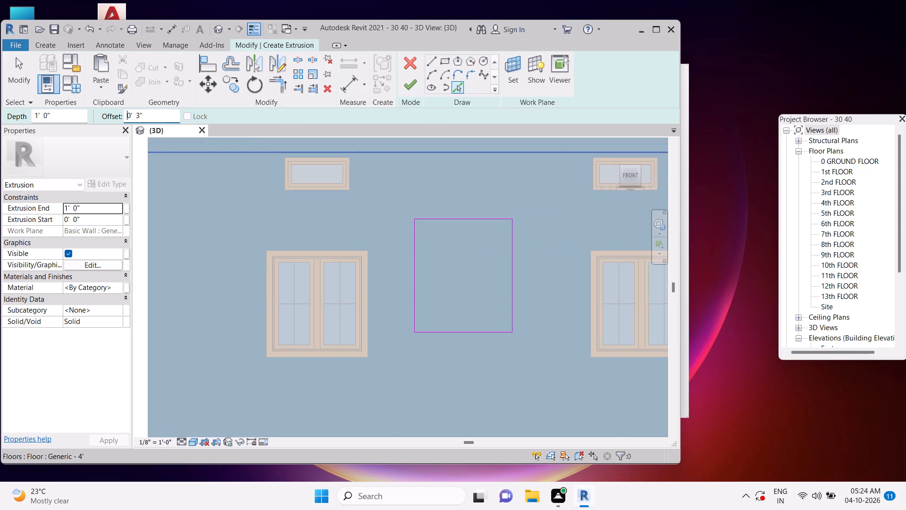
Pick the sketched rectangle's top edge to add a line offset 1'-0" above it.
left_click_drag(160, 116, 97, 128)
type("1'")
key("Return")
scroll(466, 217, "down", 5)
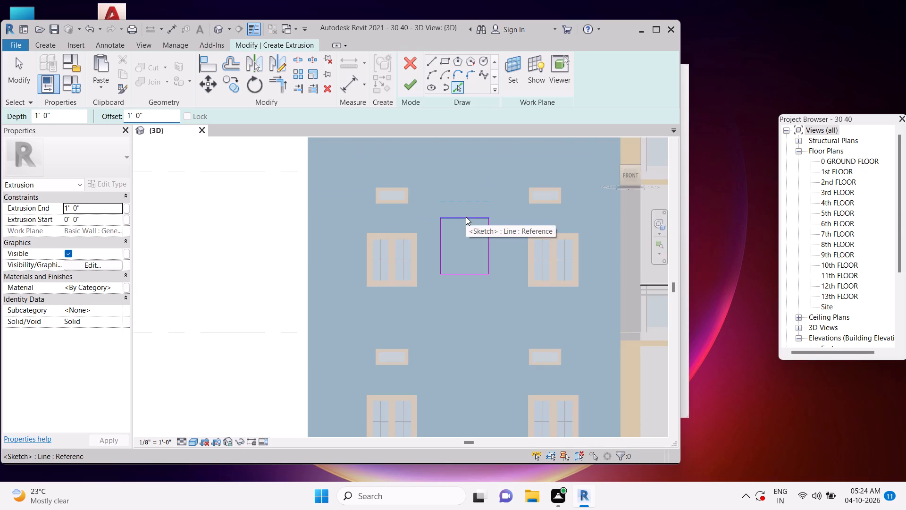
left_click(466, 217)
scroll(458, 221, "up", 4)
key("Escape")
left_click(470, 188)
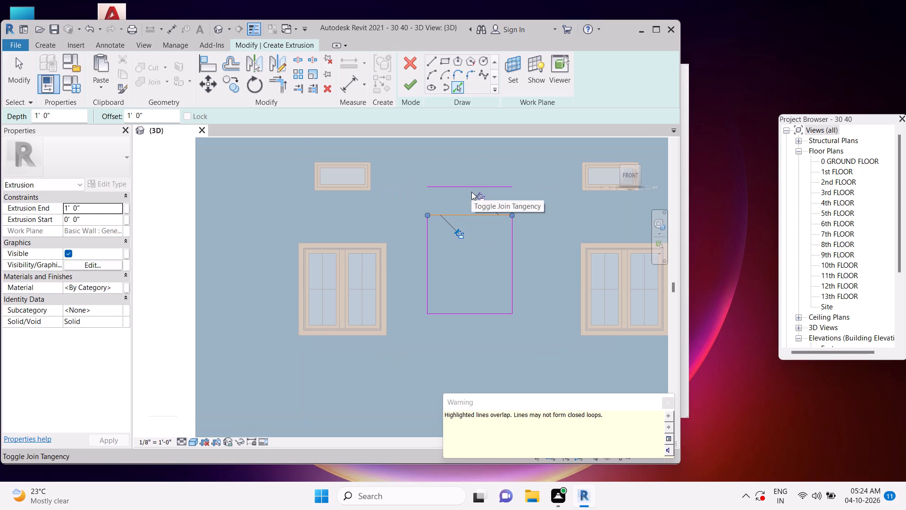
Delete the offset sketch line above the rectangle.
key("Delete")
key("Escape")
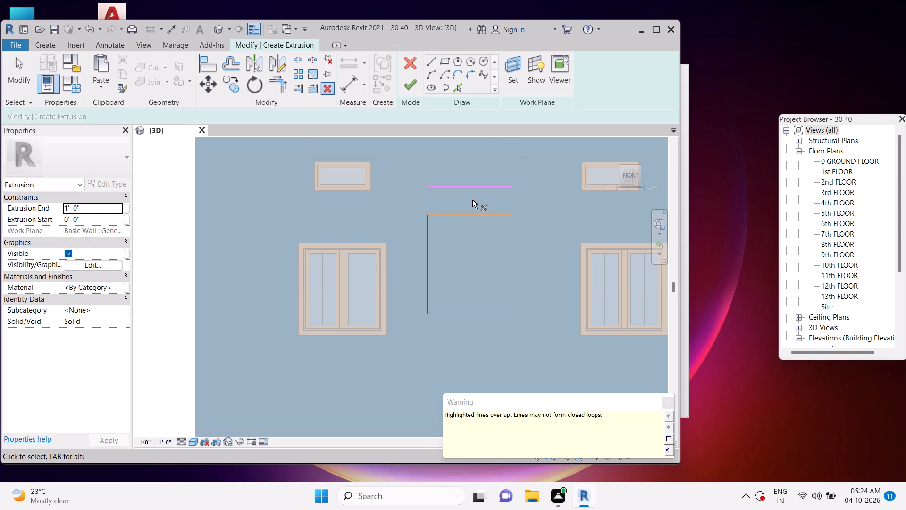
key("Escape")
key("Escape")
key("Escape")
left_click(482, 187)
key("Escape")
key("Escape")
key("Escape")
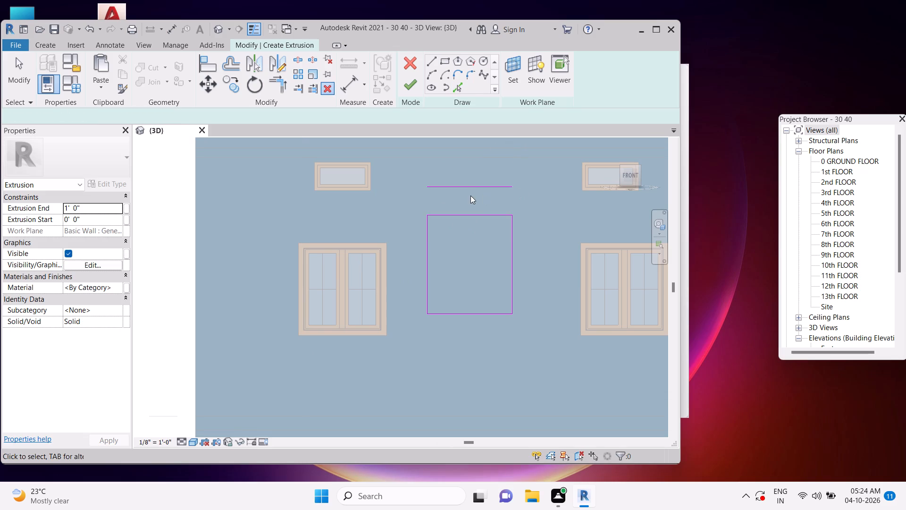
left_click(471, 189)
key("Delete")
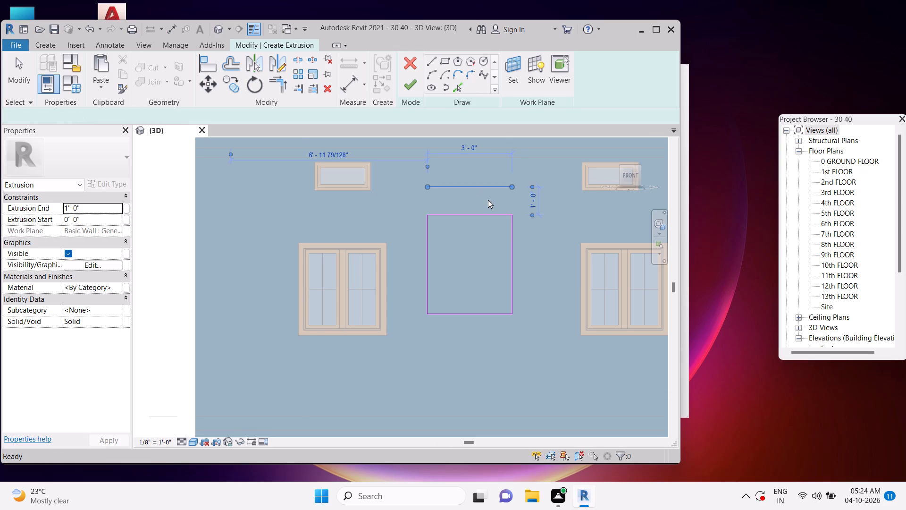
Set the extrusion depth to 3" and draw an outer rectangle offset 3" around the existing sketched rectangle.
scroll(509, 65, "up", 1)
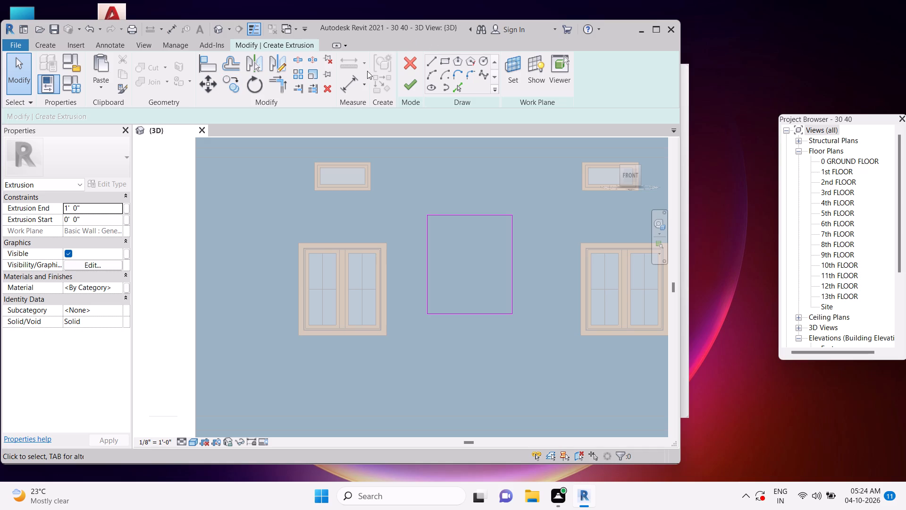
left_click(444, 63)
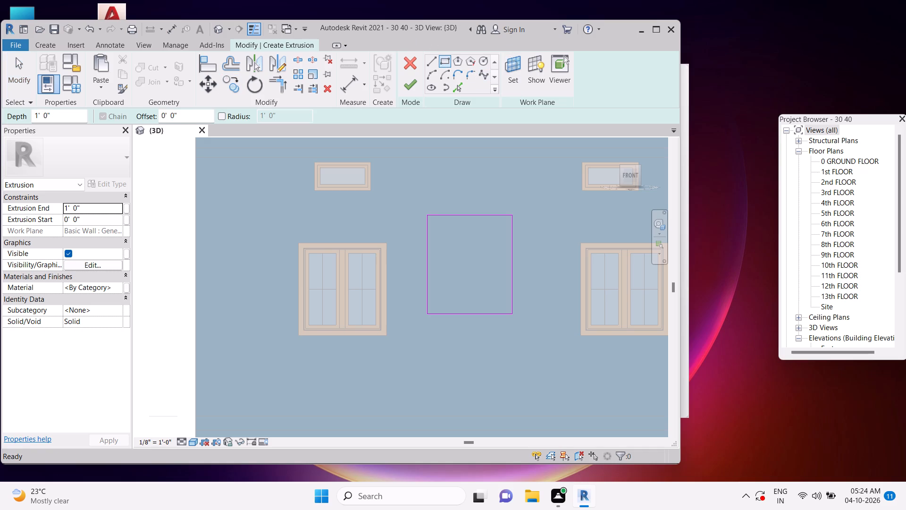
left_click_drag(182, 116, 118, 119)
key("3")
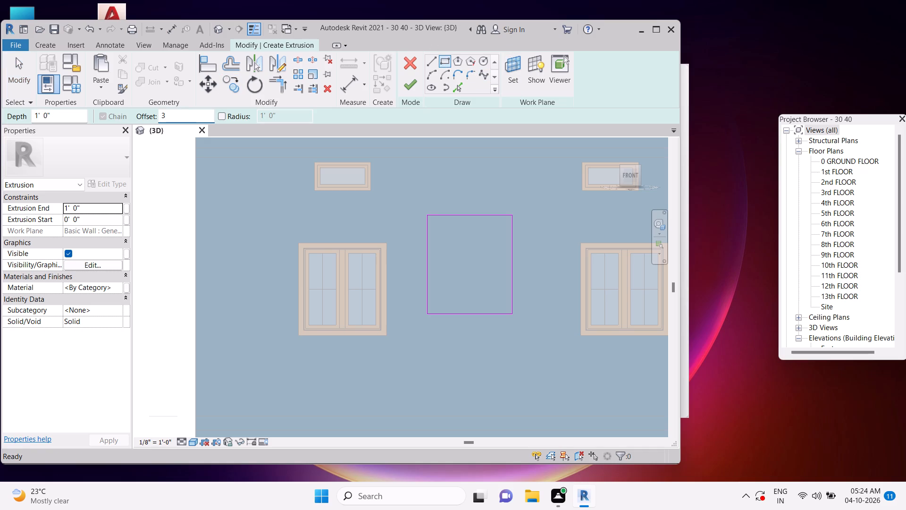
key("shift+quotedbl")
key("Return")
left_click_drag(67, 119, 14, 119)
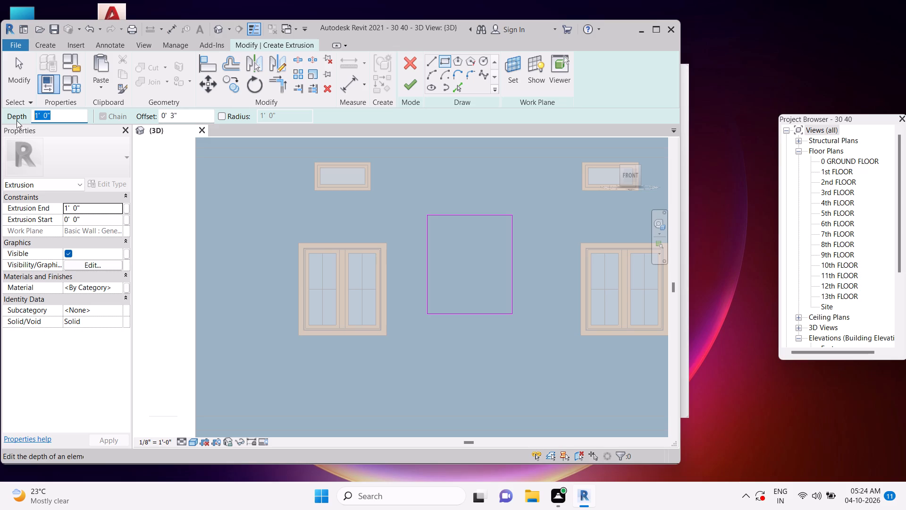
key("3")
key("shift+quotedbl")
key("Return")
left_click(424, 211)
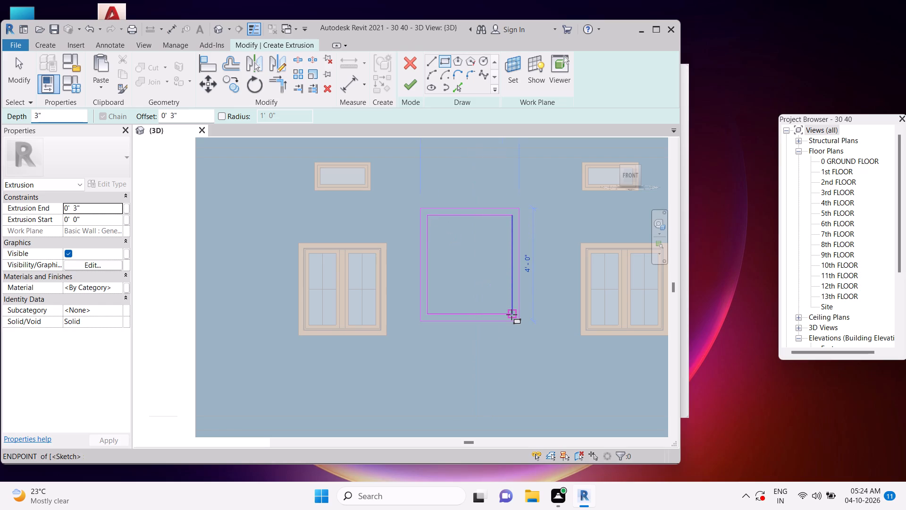
left_click(512, 312)
key("Escape")
key("Escape")
key("Escape")
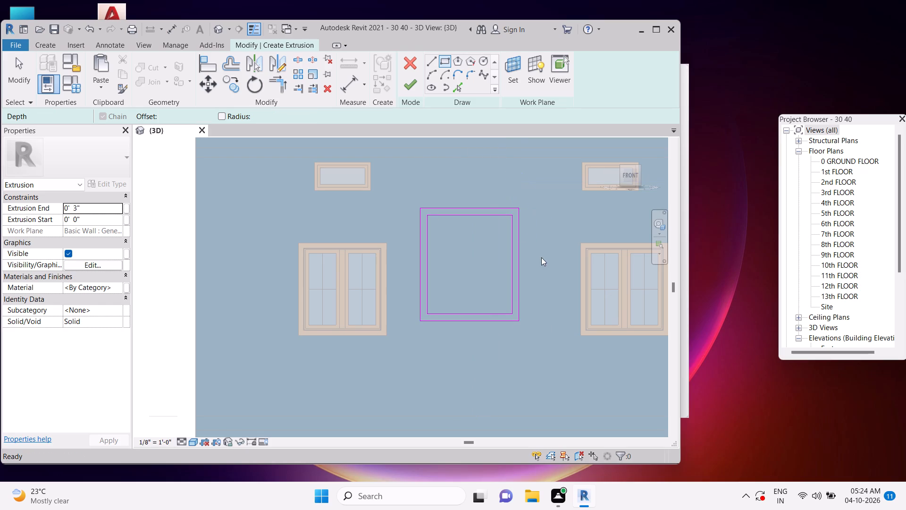
key("Escape")
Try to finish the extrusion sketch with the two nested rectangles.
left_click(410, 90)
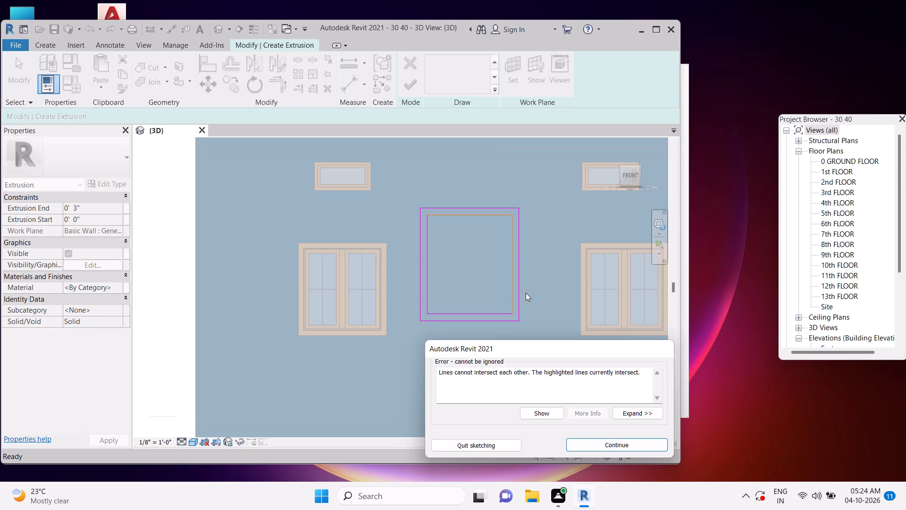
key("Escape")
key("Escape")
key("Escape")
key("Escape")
Remove the overlapping duplicate sketch lines along the inner rectangle's top and right edges.
left_click(511, 236)
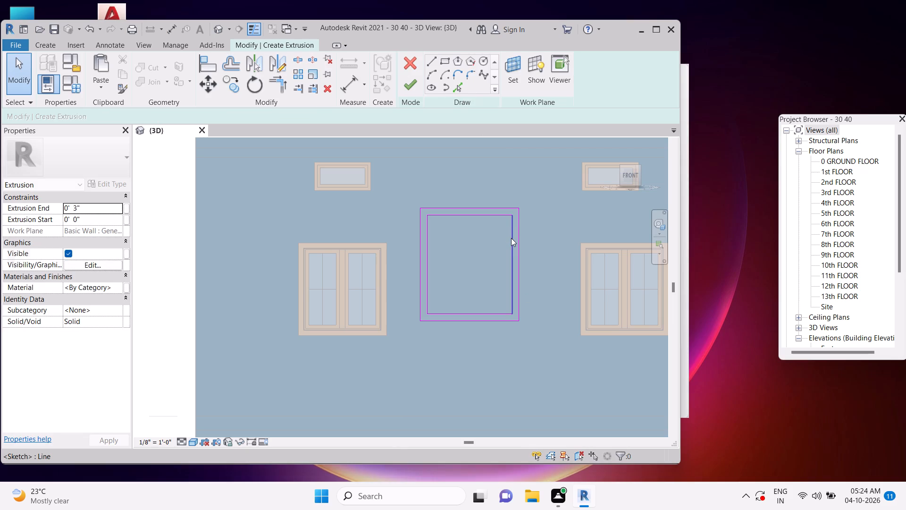
key("Delete")
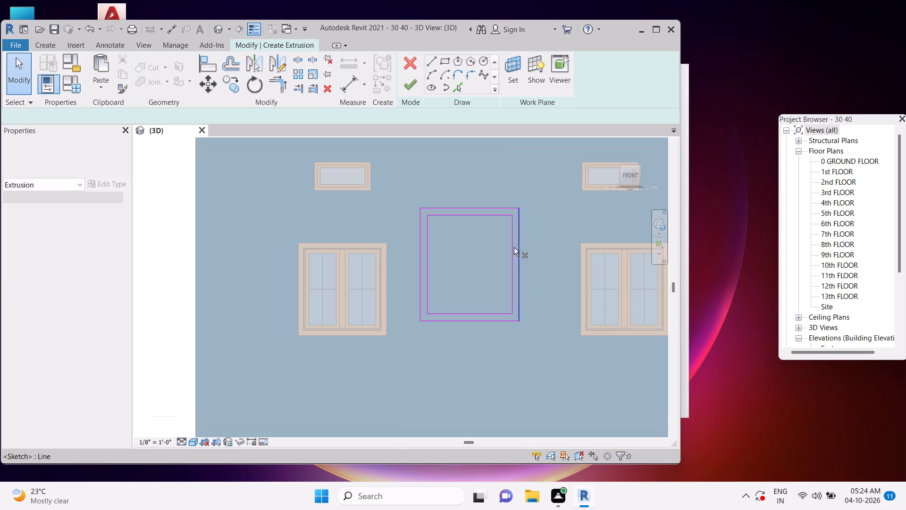
left_click(496, 219)
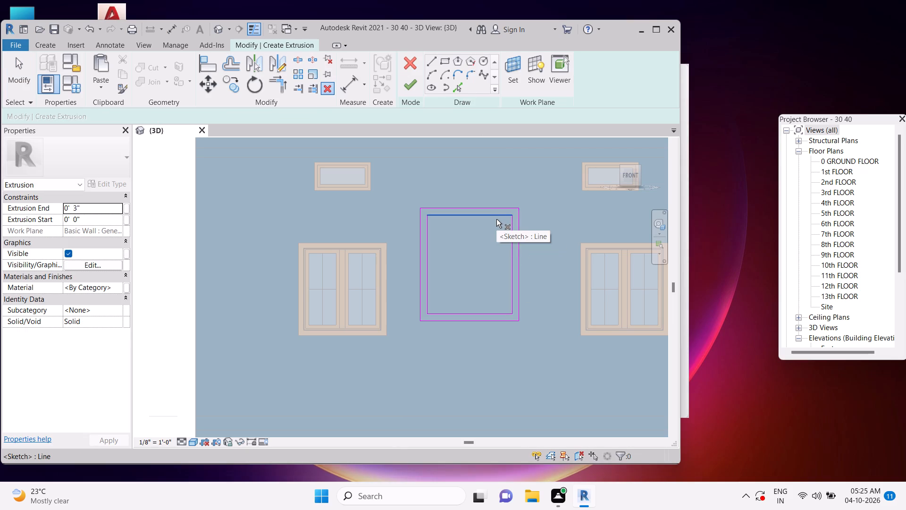
key("Delete")
key("Escape")
key("Escape")
key("Escape")
key("Escape")
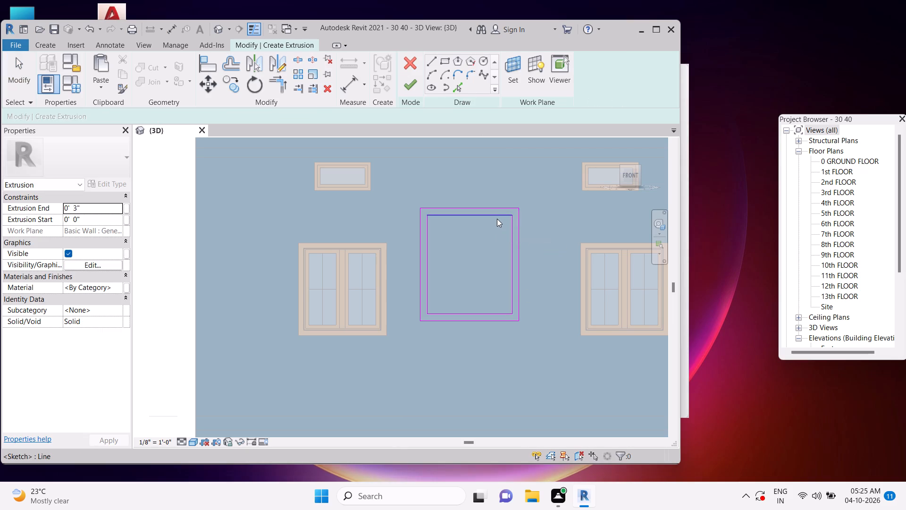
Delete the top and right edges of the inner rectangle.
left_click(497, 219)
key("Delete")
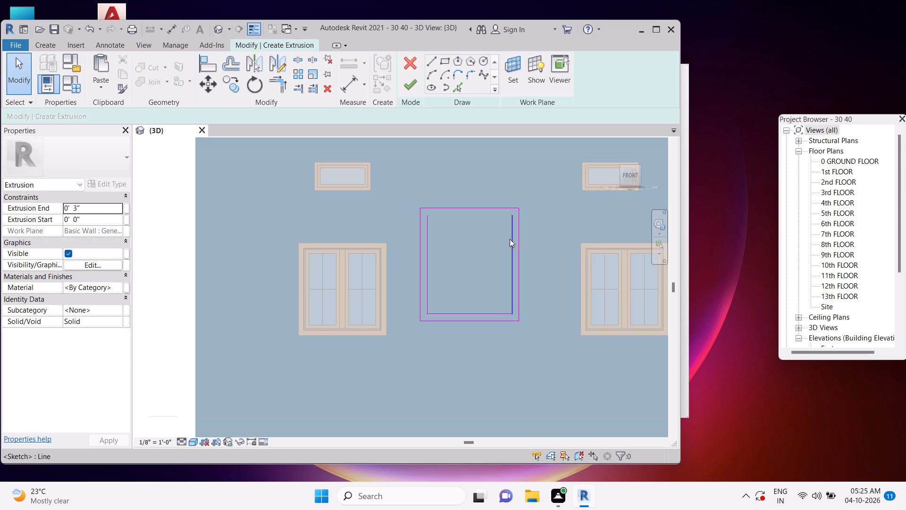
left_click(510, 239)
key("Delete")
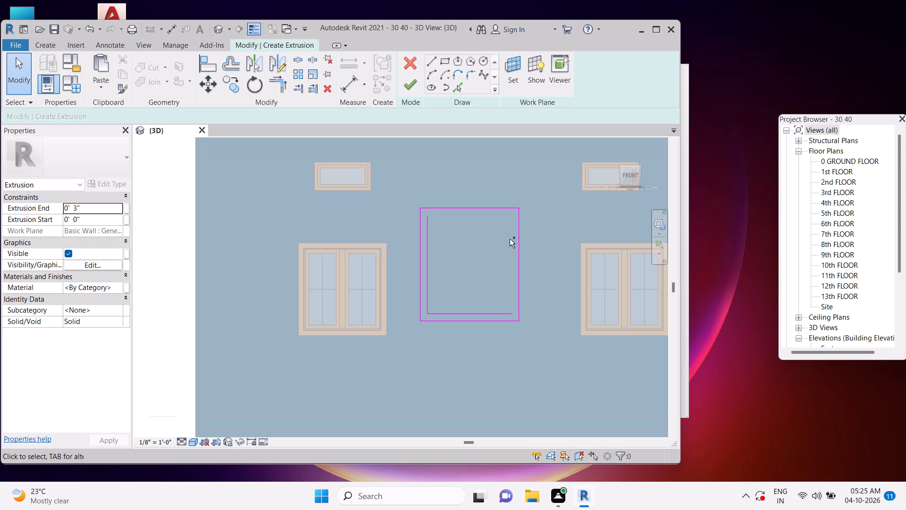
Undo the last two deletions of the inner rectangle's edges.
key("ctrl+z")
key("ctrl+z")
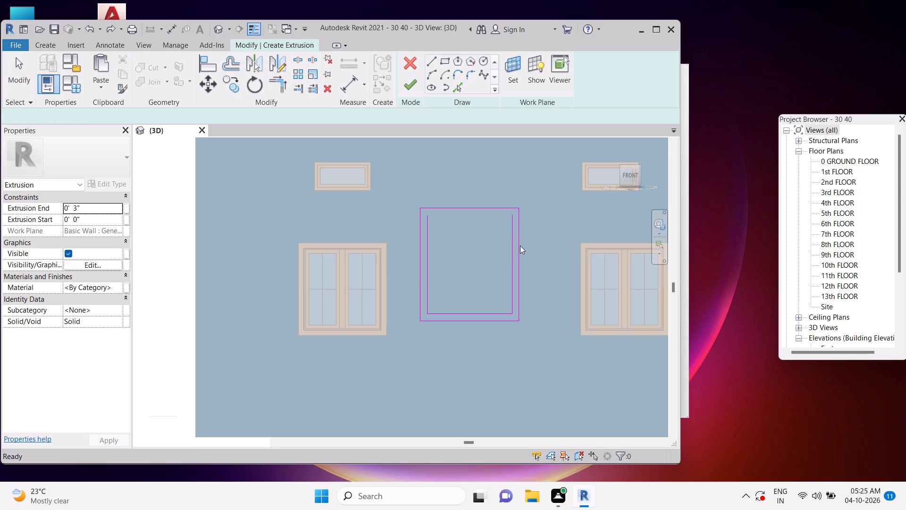
Finish the 3" extrusion sketch with the two nested rectangles on the blue wall.
key("Escape")
key("Escape")
left_click(413, 89)
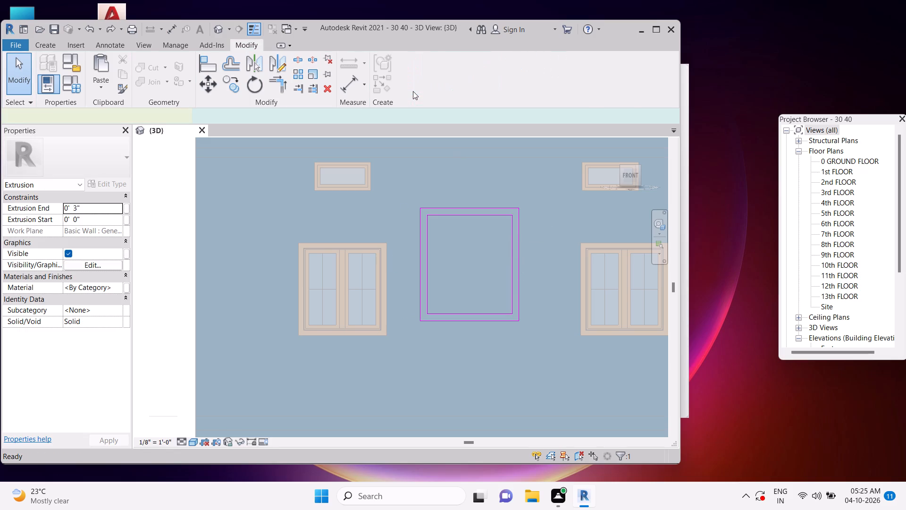
key("Escape")
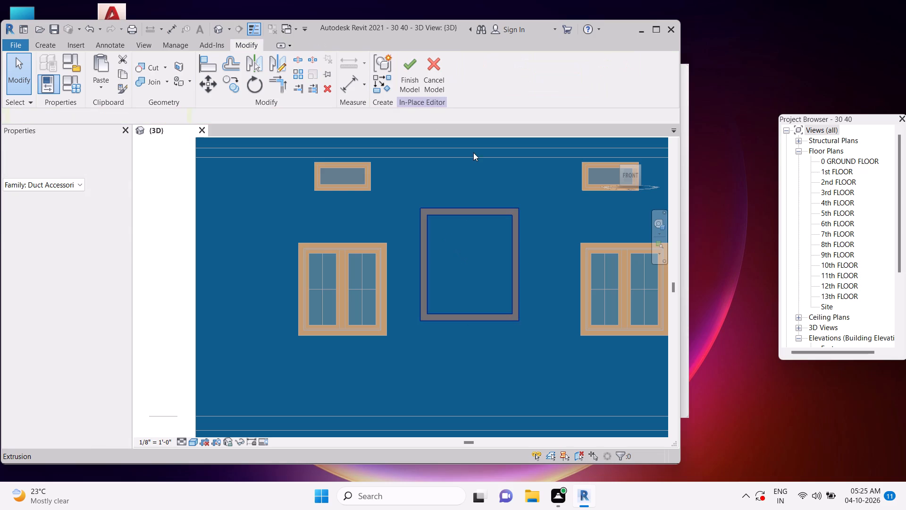
key("Escape")
Thicken the right side of the extruded frame by moving its inner right edge leftward to about mid-frame.
left_click(506, 211)
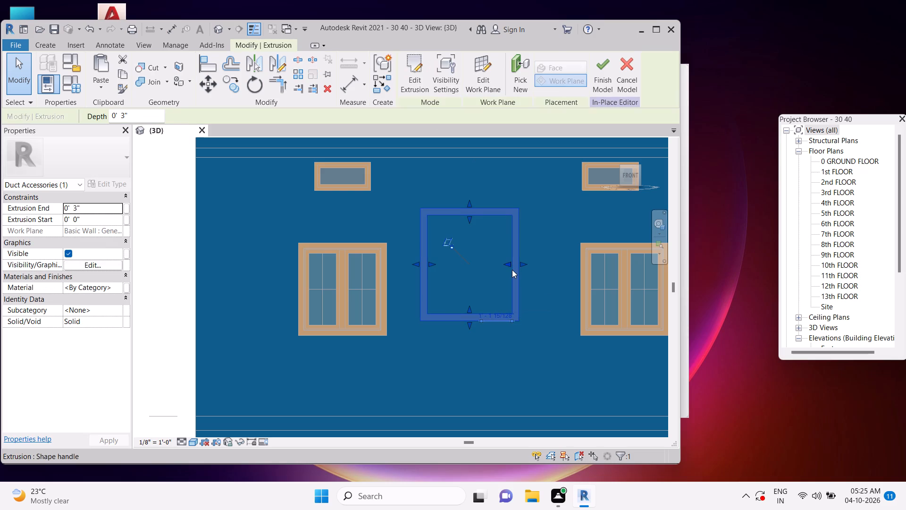
scroll(512, 271, "down", 3)
left_click_drag(512, 268, 497, 267)
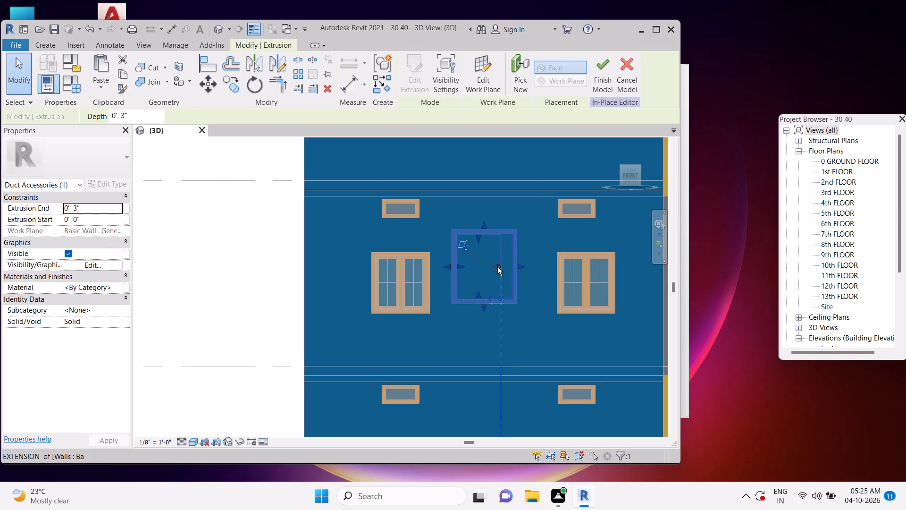
left_click_drag(497, 267, 492, 267)
key("Escape")
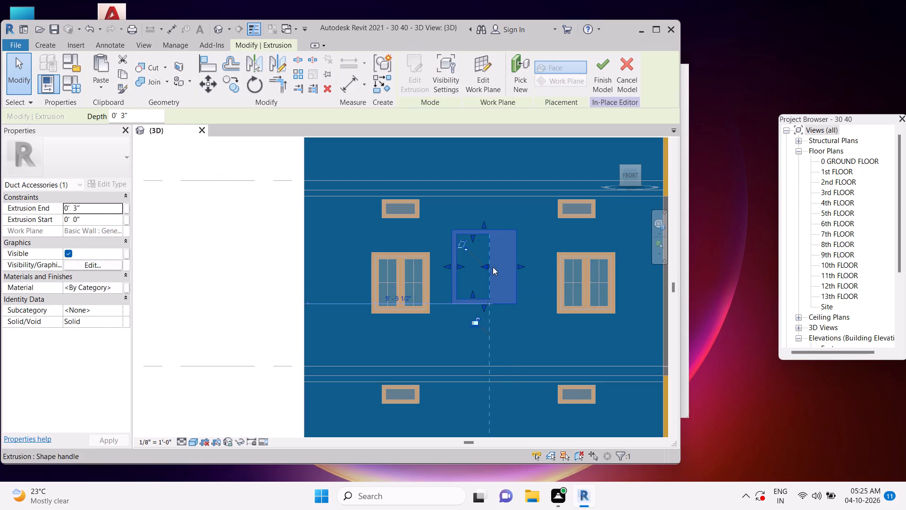
key("Escape")
key("Escape")
Copy the extruded frame diagonally down and to the right so that the copy overlaps the original.
left_click(487, 296)
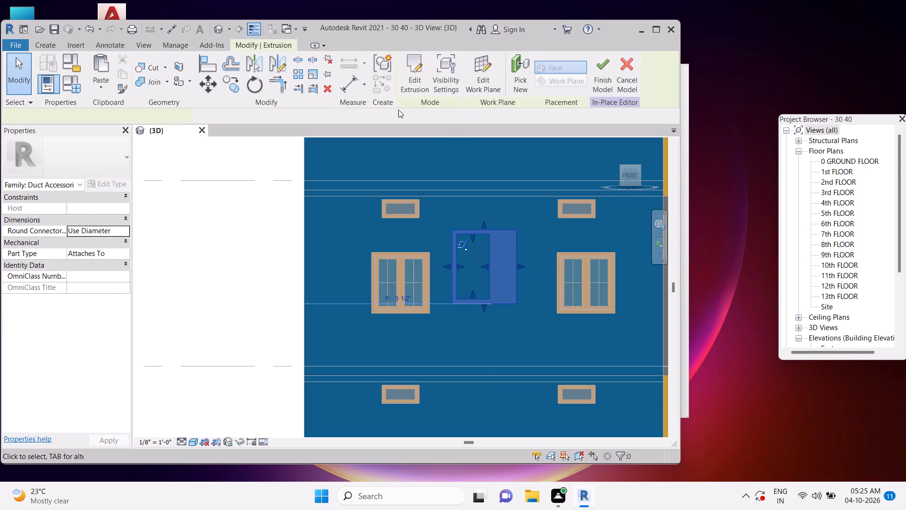
left_click(233, 85)
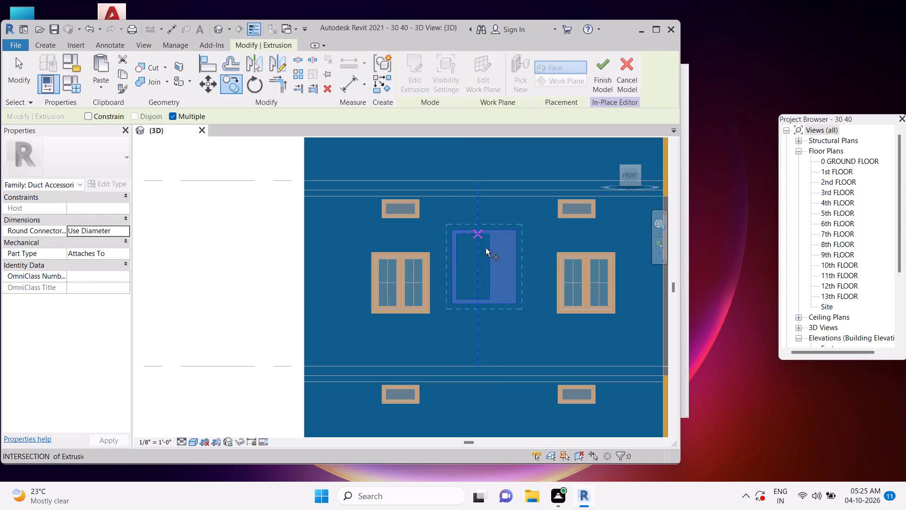
left_click(487, 265)
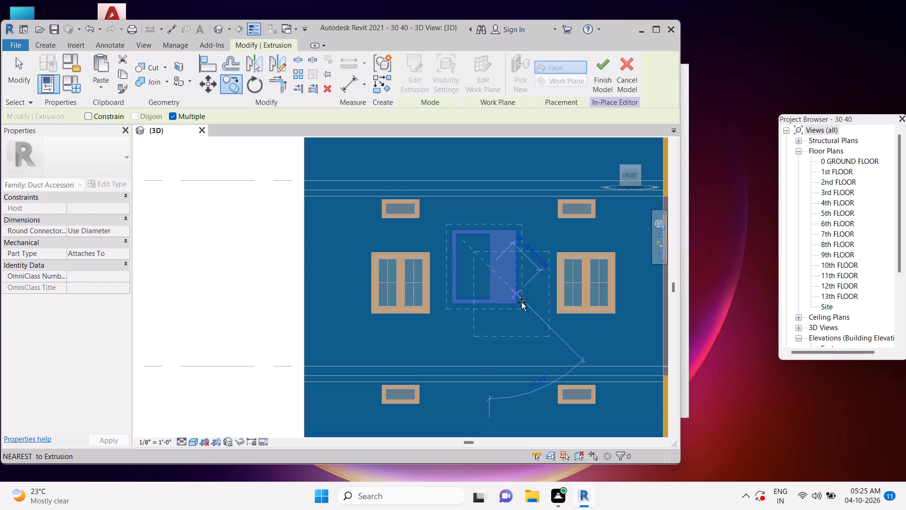
left_click(521, 302)
key("Escape")
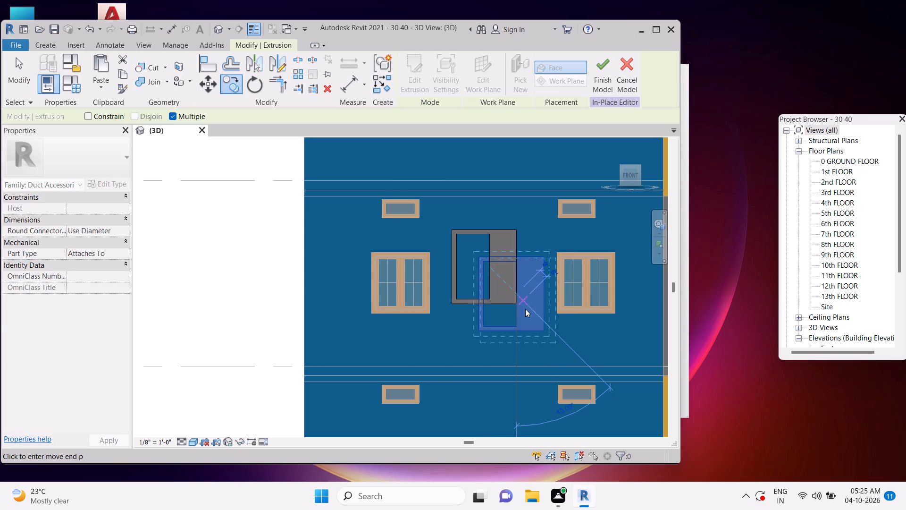
key("Escape")
key("Escape")
key("Escape")
key("Escape")
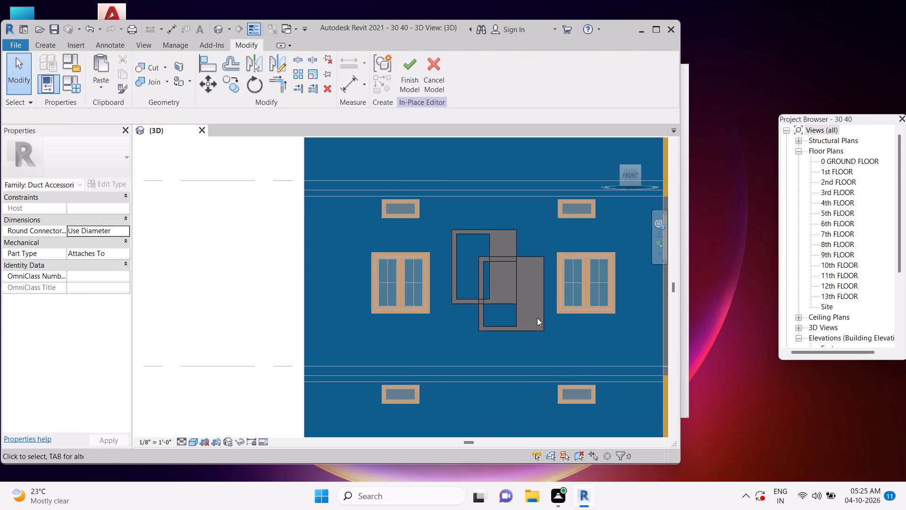
Edit the copied extrusion's sketch and mirror both rectangles about a vertical axis drawn to the left of the frames, keeping a copy.
left_click(538, 317)
double_click(545, 314)
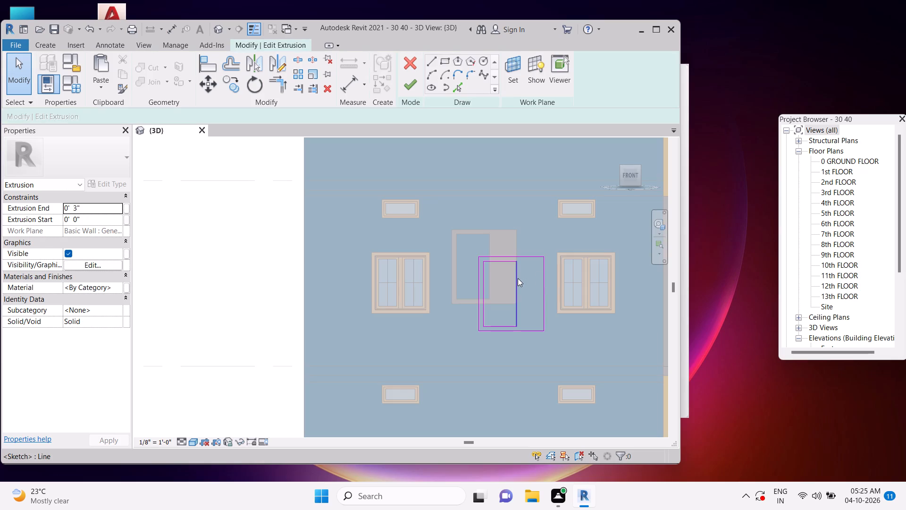
scroll(514, 280, "up", 2)
key("Escape")
key("Escape")
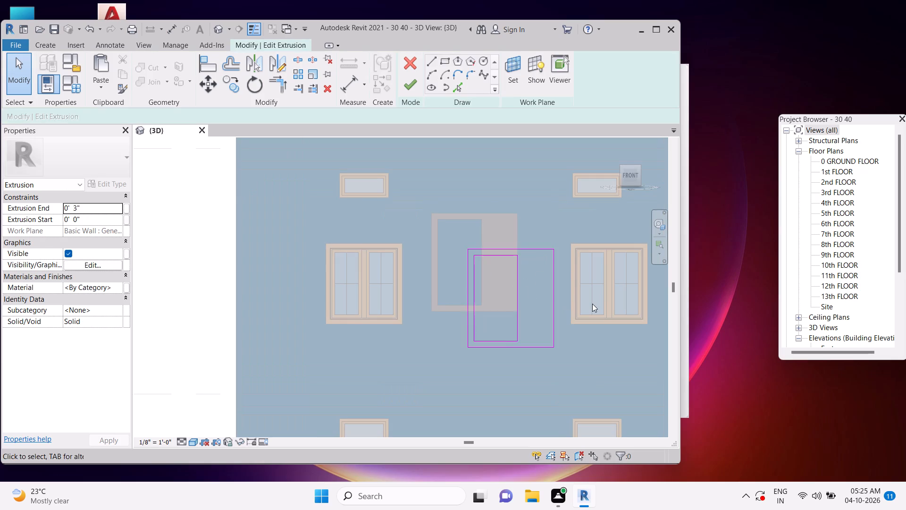
key("d")
key("Escape")
key("Escape")
left_click_drag(442, 214, 619, 382)
left_click(282, 69)
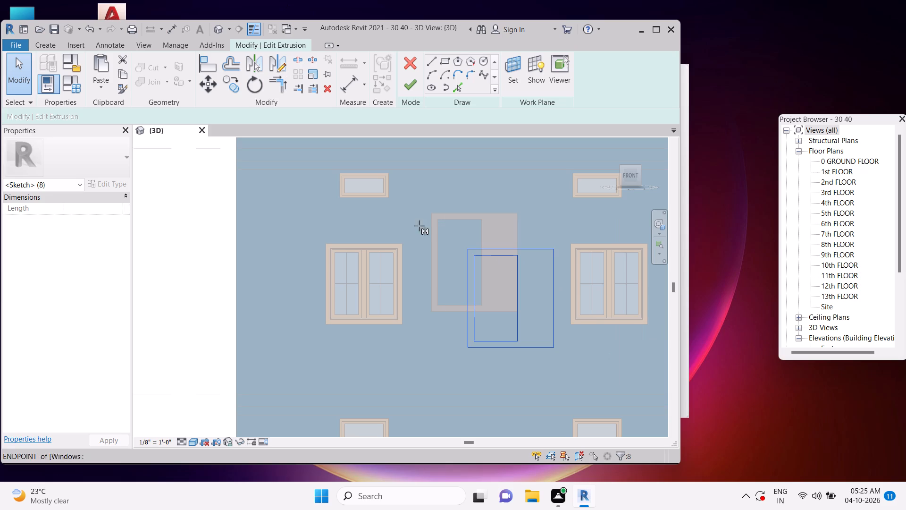
left_click(419, 212)
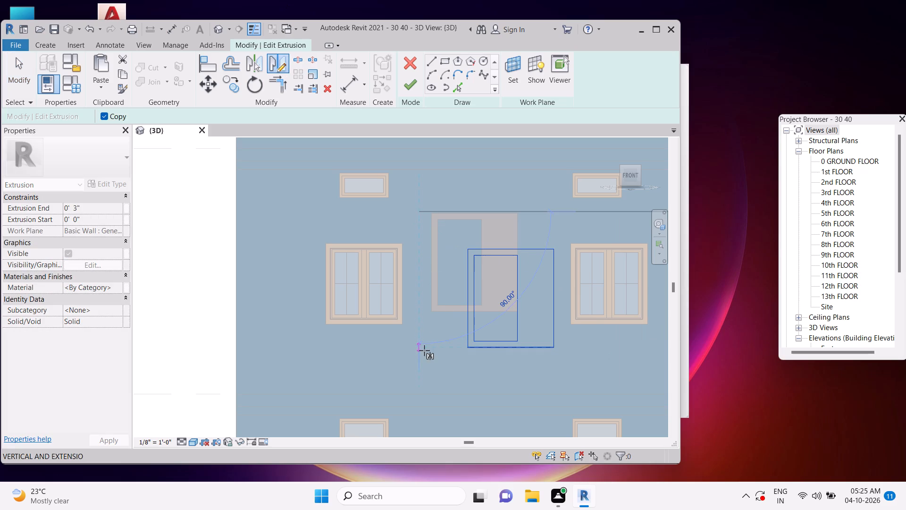
left_click(425, 355)
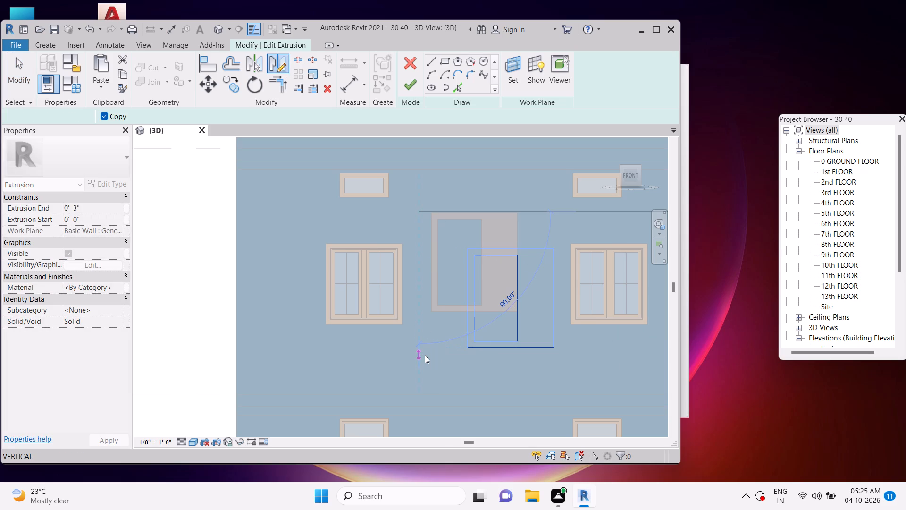
key("Escape")
key("Escape")
key("Escape")
key("Escape")
Delete the unmirrored pair of rectangles from the sketch.
left_click_drag(443, 222, 614, 400)
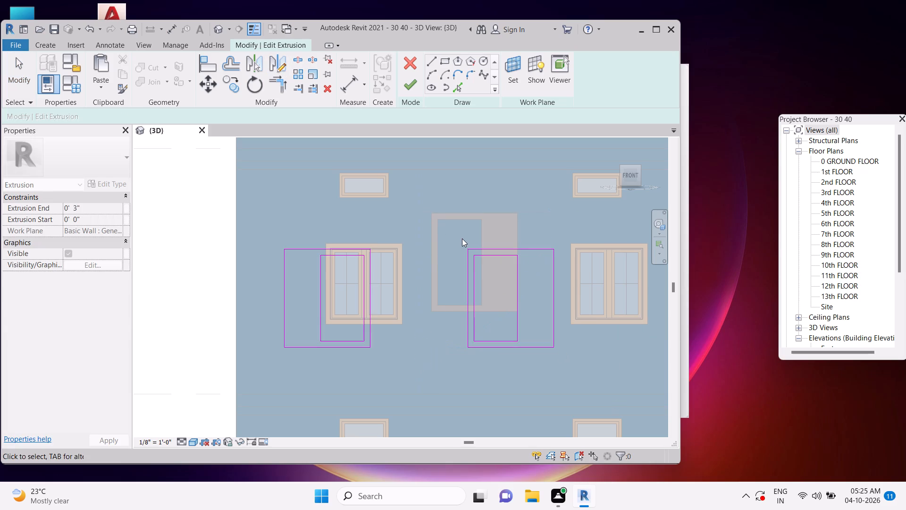
left_click_drag(456, 227, 603, 383)
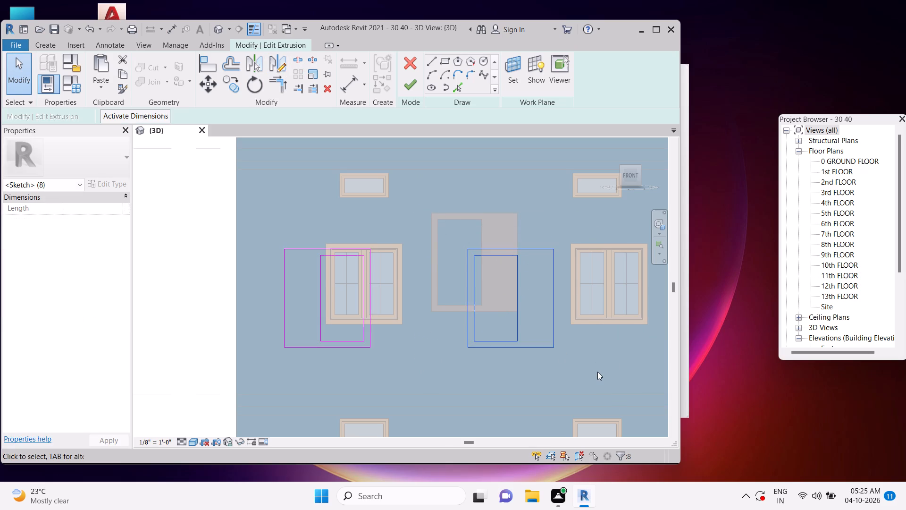
key("Delete")
Move the mirrored rectangles back between the windows, nudging them left until the inner left edge aligns with the original frame's right edge.
left_click_drag(265, 225, 408, 375)
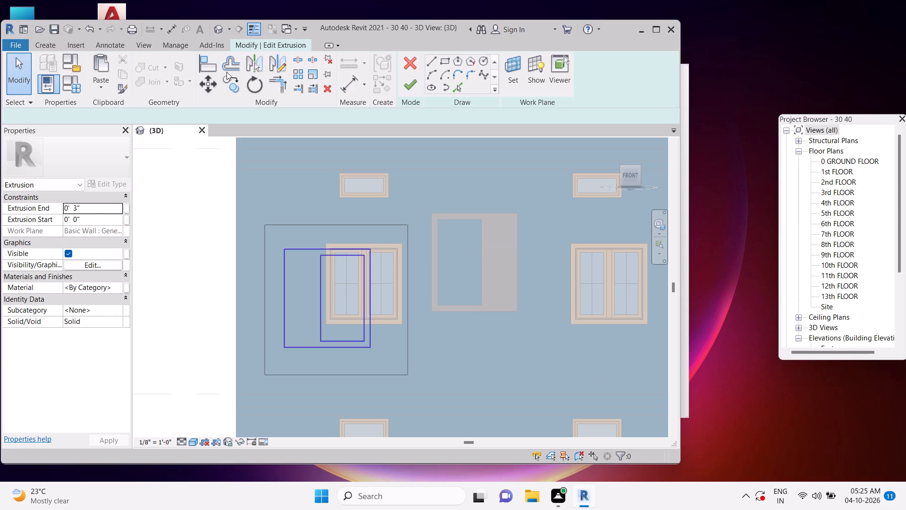
left_click(208, 86)
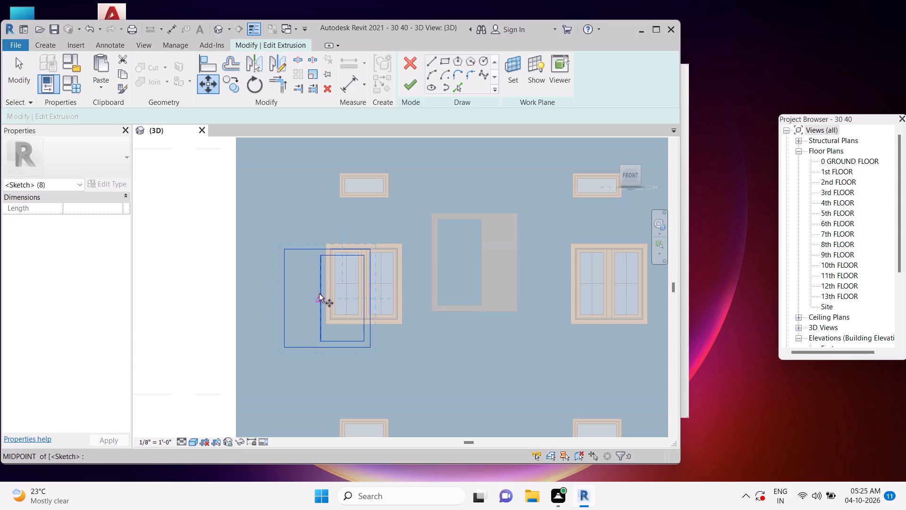
left_click(319, 294)
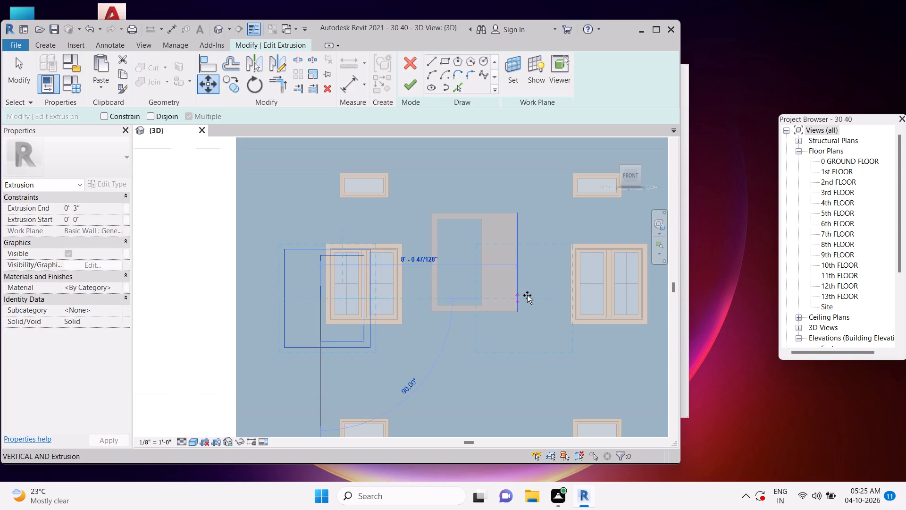
left_click(529, 295)
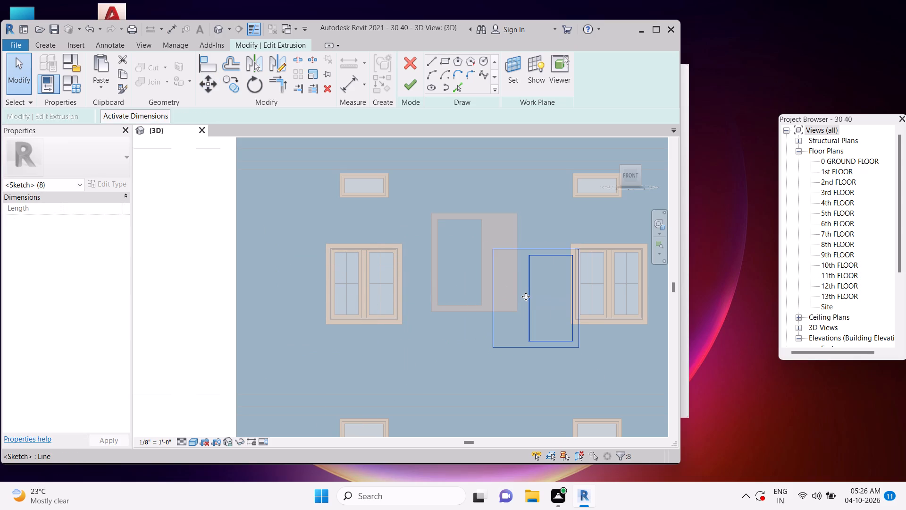
key("Left")
key("Left")
key("Left")
key("Left")
key("Left")
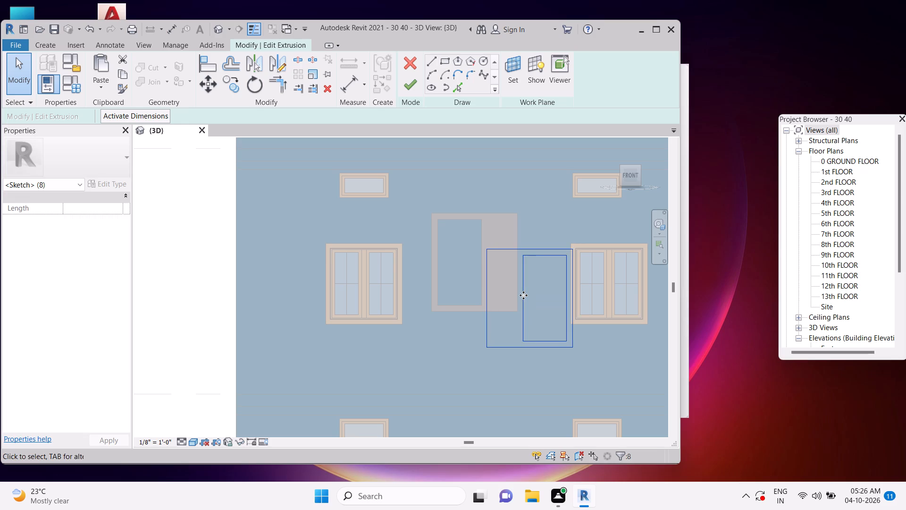
key("Left")
key("Escape")
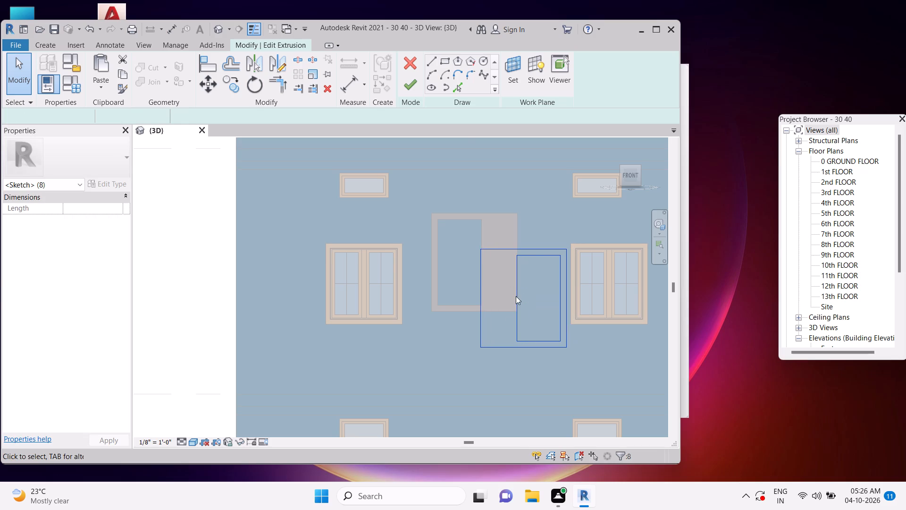
key("Escape")
key("Escape")
Finish the sketch edit of the mirrored frame extrusion.
left_click(416, 91)
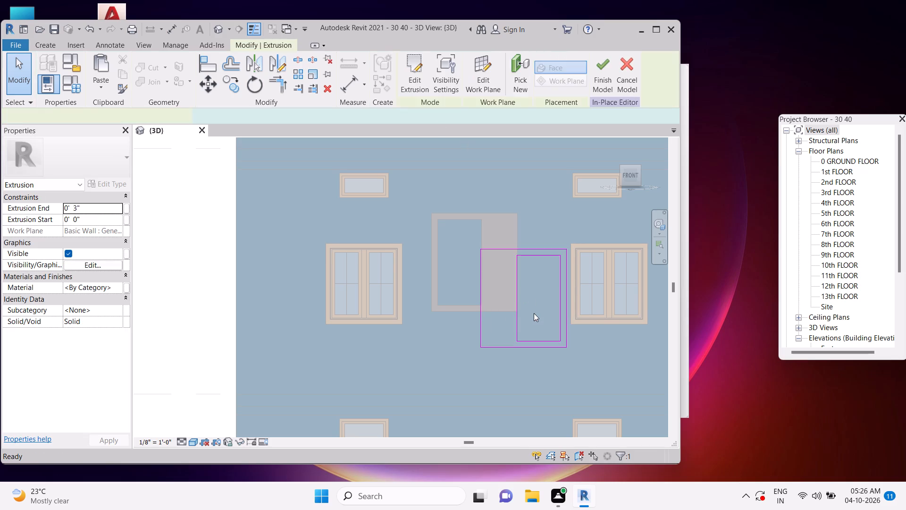
key("Escape")
key("Escape")
key("Escape")
key("Escape")
Check the two overlapping frames at an angle, return to the front view and finish the in-place model.
scroll(528, 338, "down", 4)
middle_click_drag(568, 361, 545, 379, "shift")
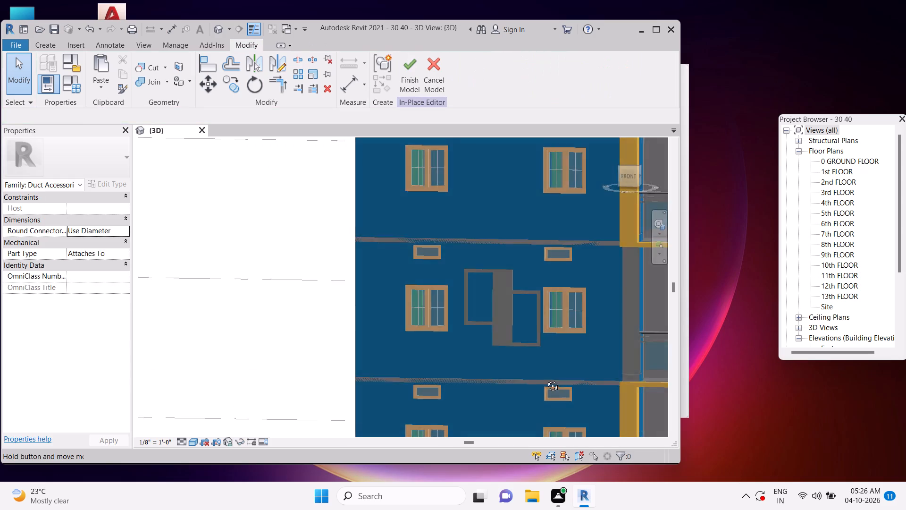
middle_click_drag(545, 379, 517, 395, "shift")
key("Escape")
key("Escape")
key("Escape")
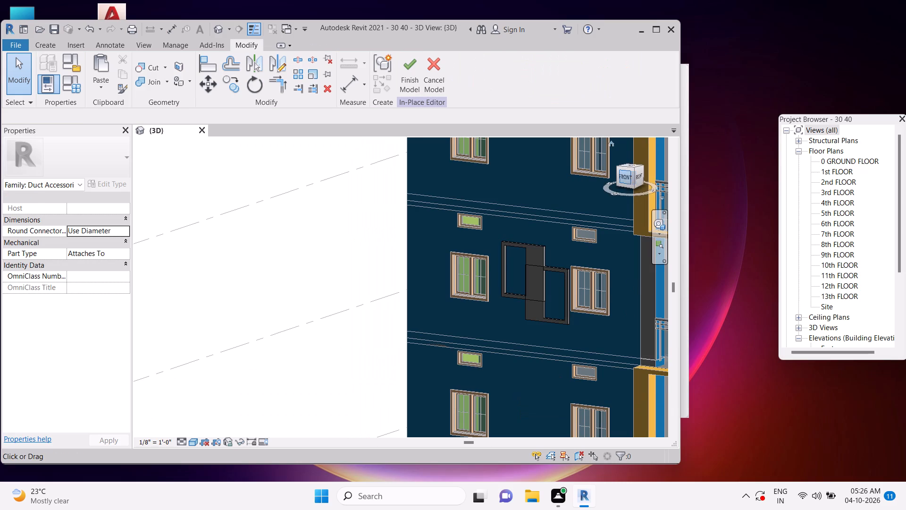
left_click(628, 179)
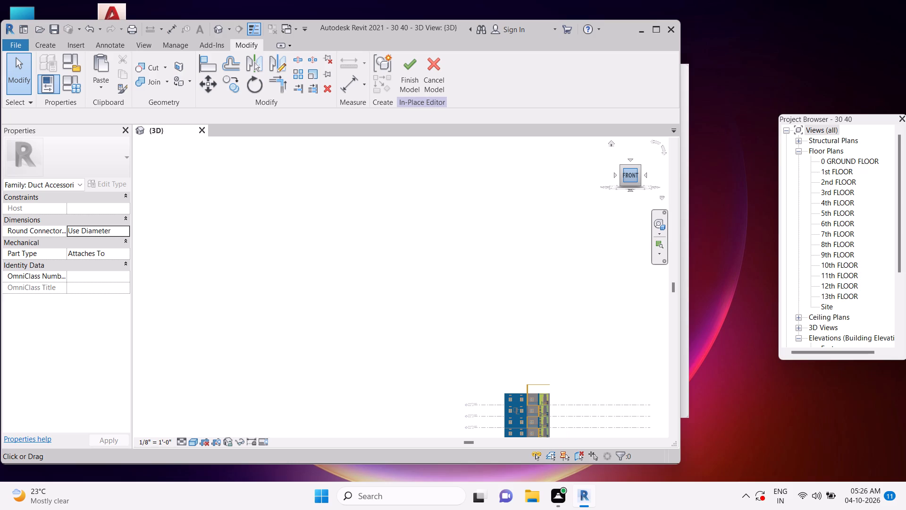
key("Escape")
key("Escape")
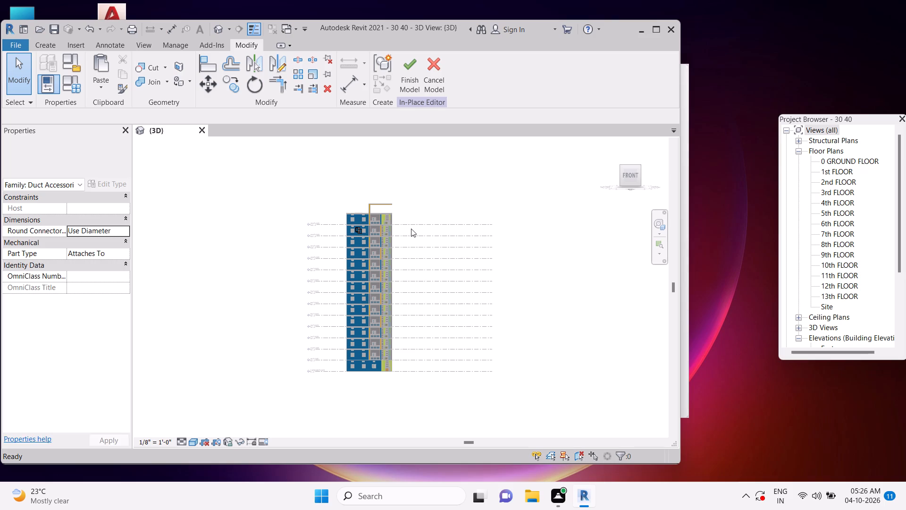
key("Escape")
left_click(413, 62)
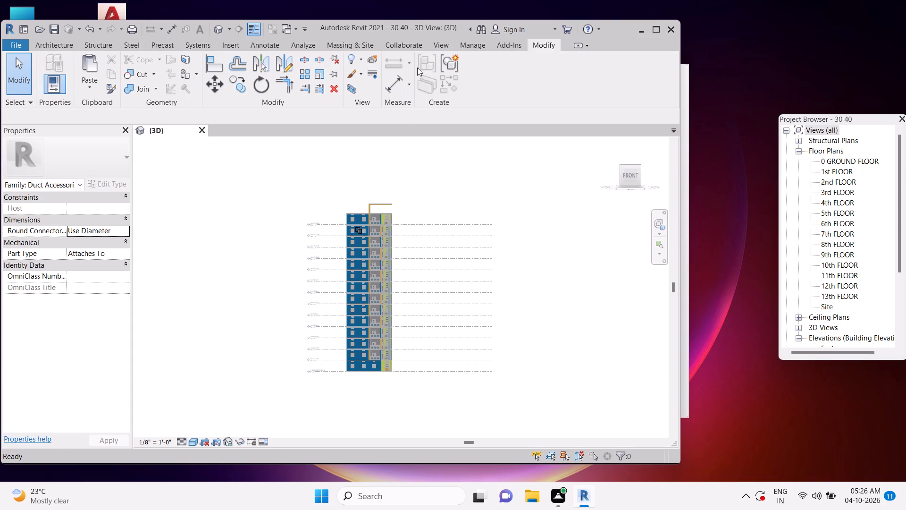
Save the project.
scroll(386, 219, "up", 13)
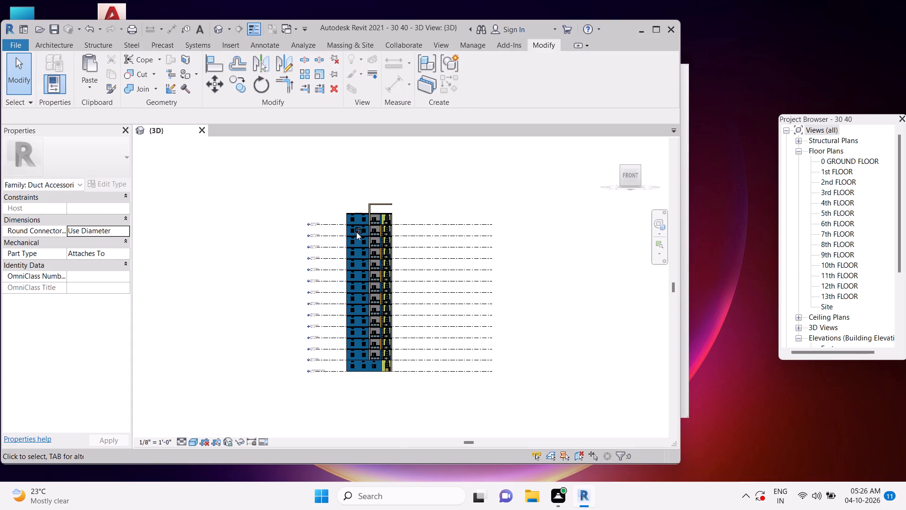
key("Escape")
key("Escape")
key("Escape")
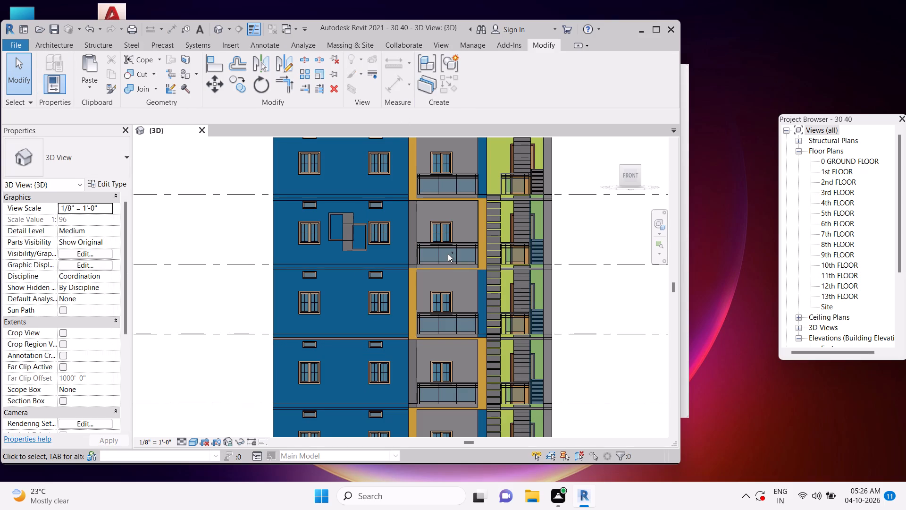
key("ctrl+s")
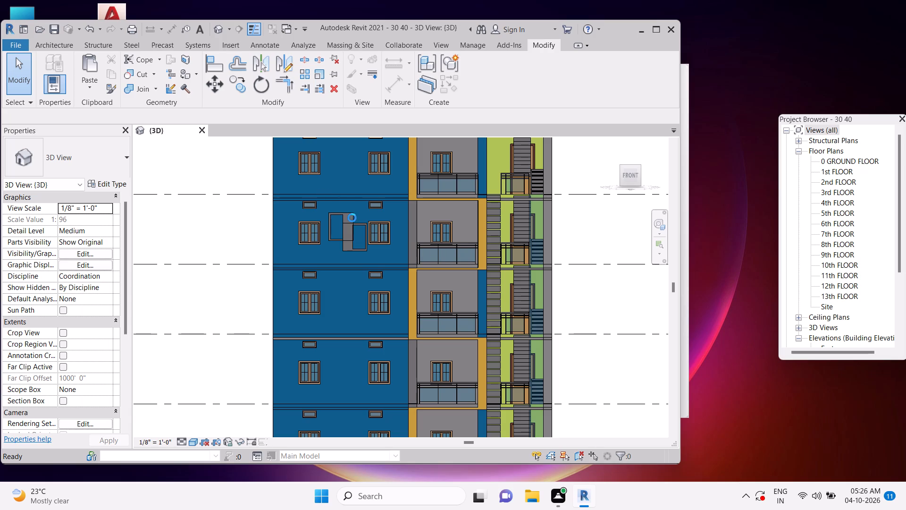
Nudge the finished double-frame element slightly left between the two windows.
scroll(352, 207, "up", 2)
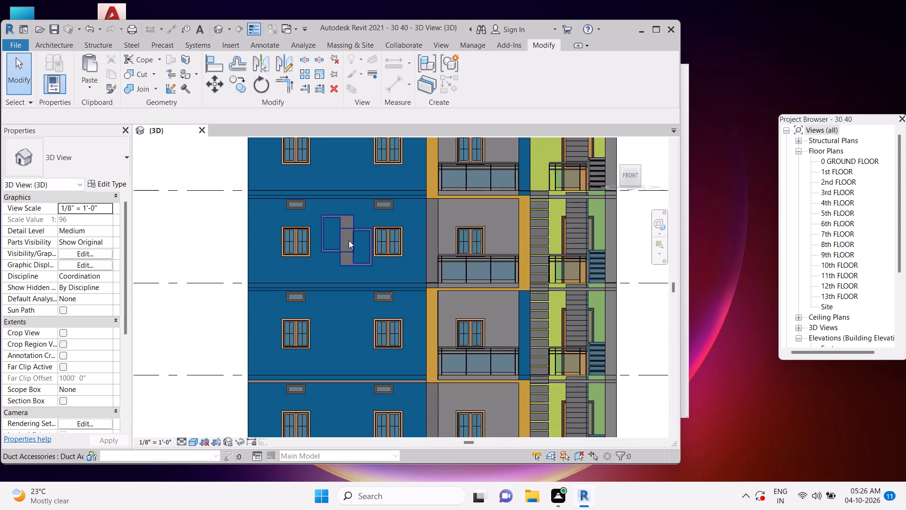
left_click(348, 240)
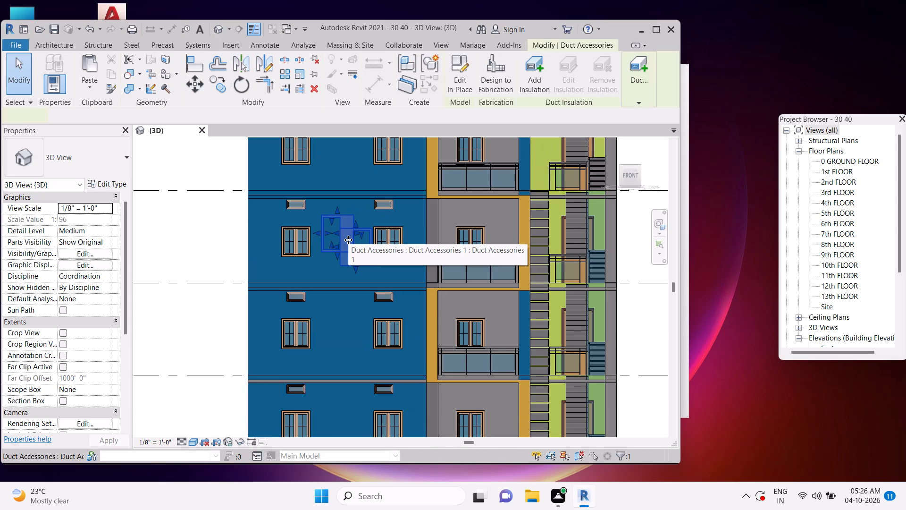
key("Left")
key("Left")
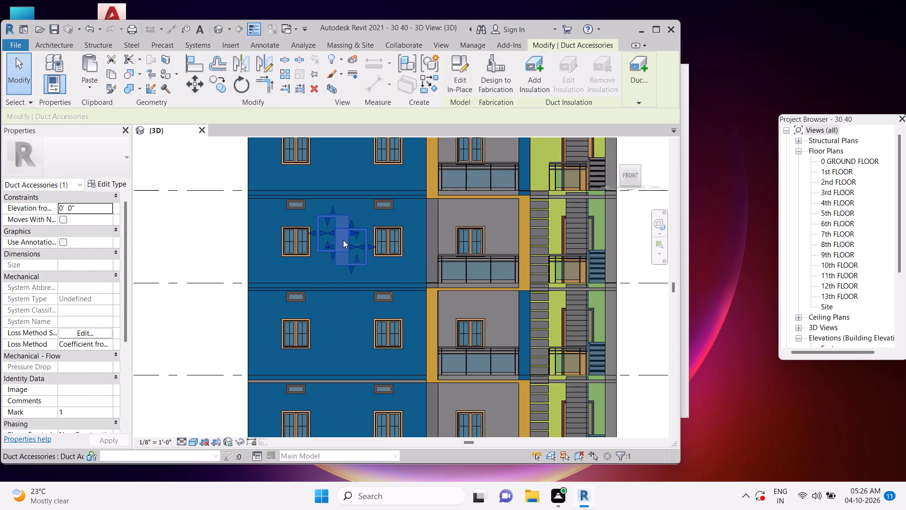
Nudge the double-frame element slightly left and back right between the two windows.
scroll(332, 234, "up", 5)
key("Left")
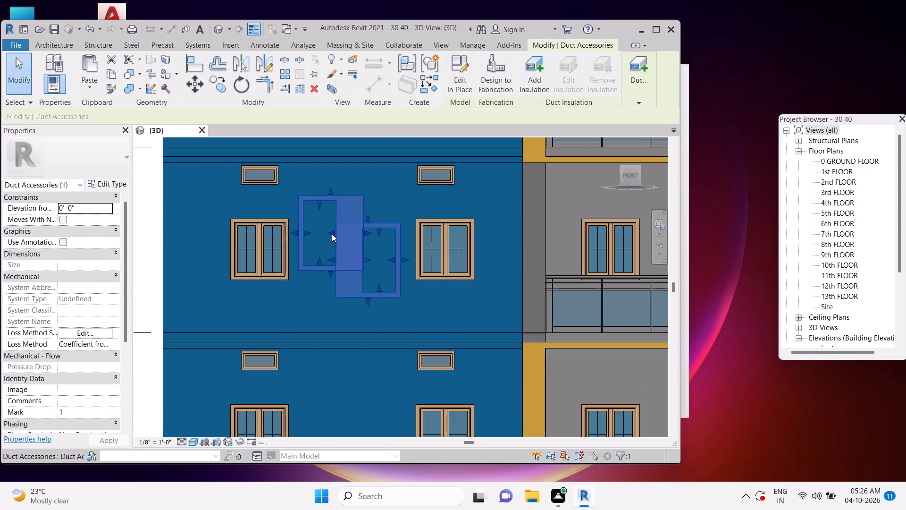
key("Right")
Start a multiple copy of the double-frame element and place copies between the windows of the three storeys directly below.
left_click(214, 89)
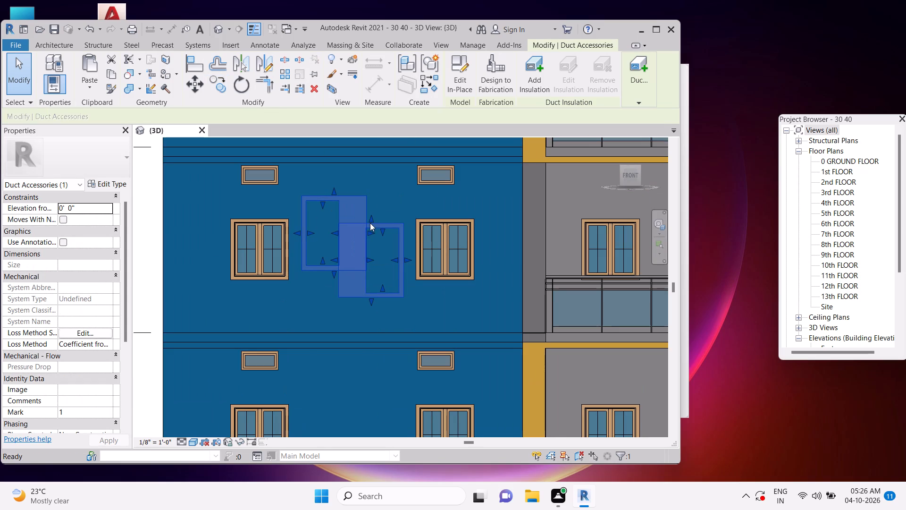
left_click(352, 240)
scroll(352, 240, "down", 4)
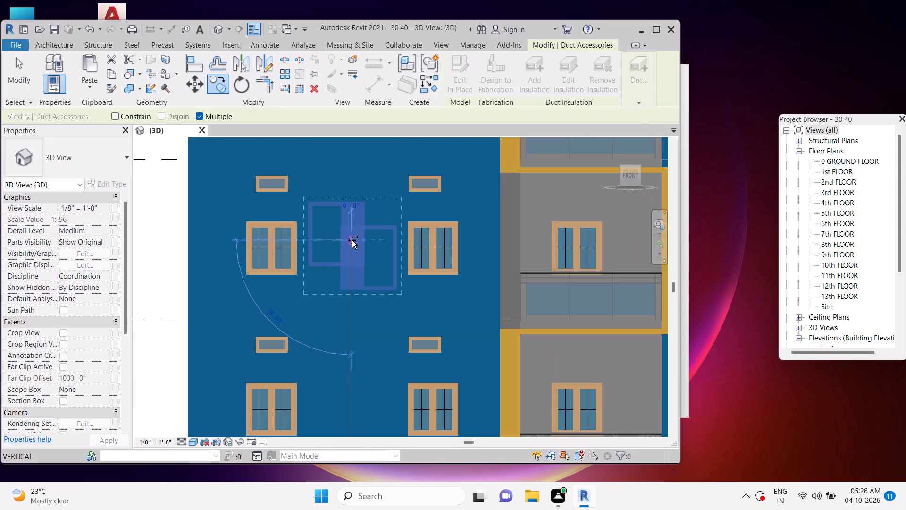
scroll(352, 340, "up", 1)
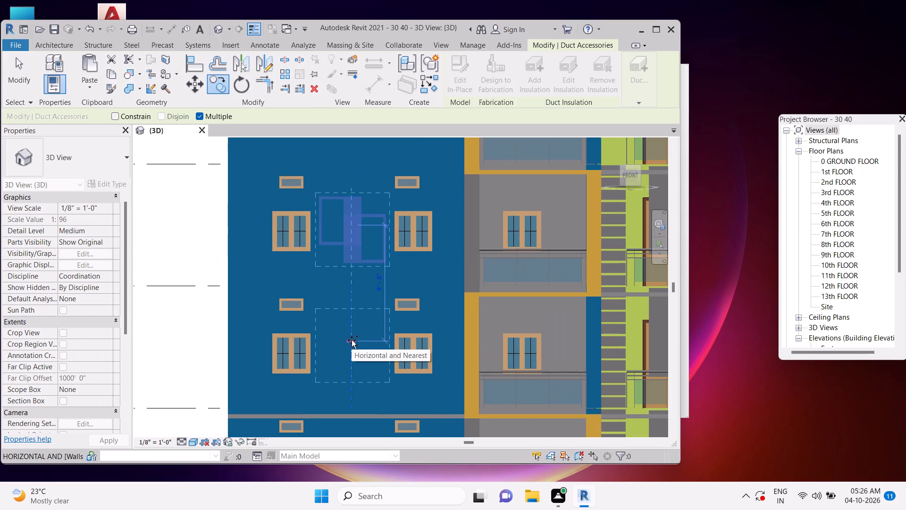
left_click(352, 340)
scroll(351, 340, "down", 4)
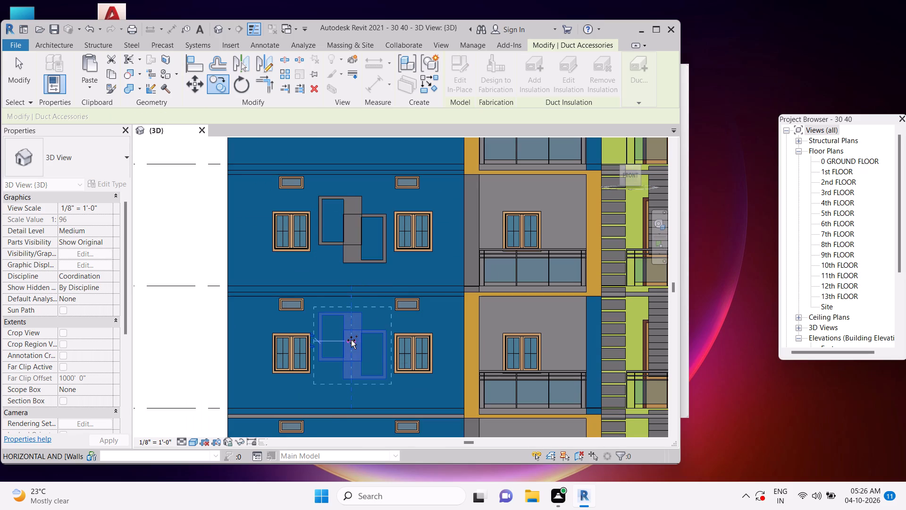
middle_click_drag(352, 340, 351, 214)
scroll(352, 216, "up", 1)
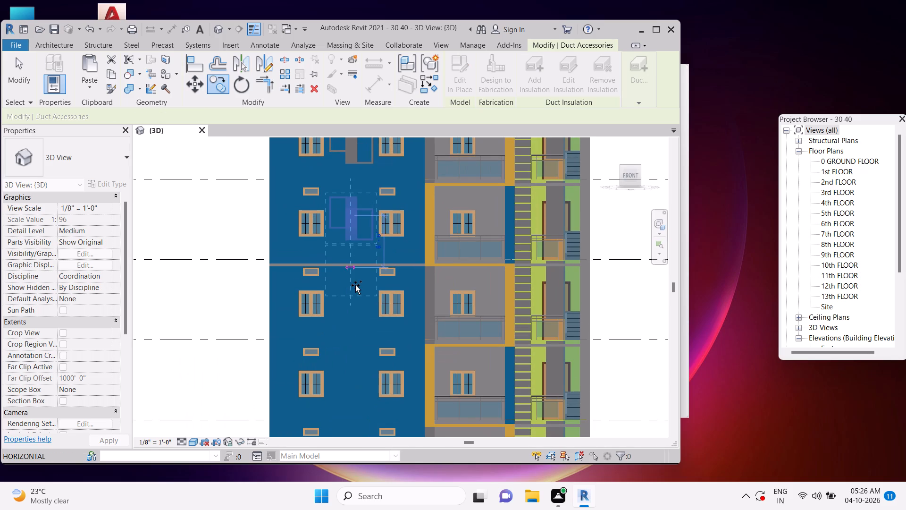
left_click(354, 303)
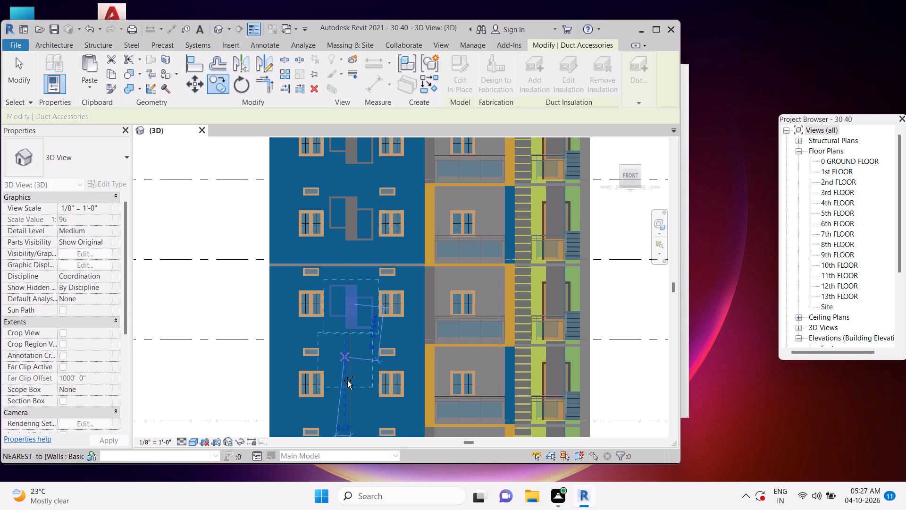
left_click(346, 382)
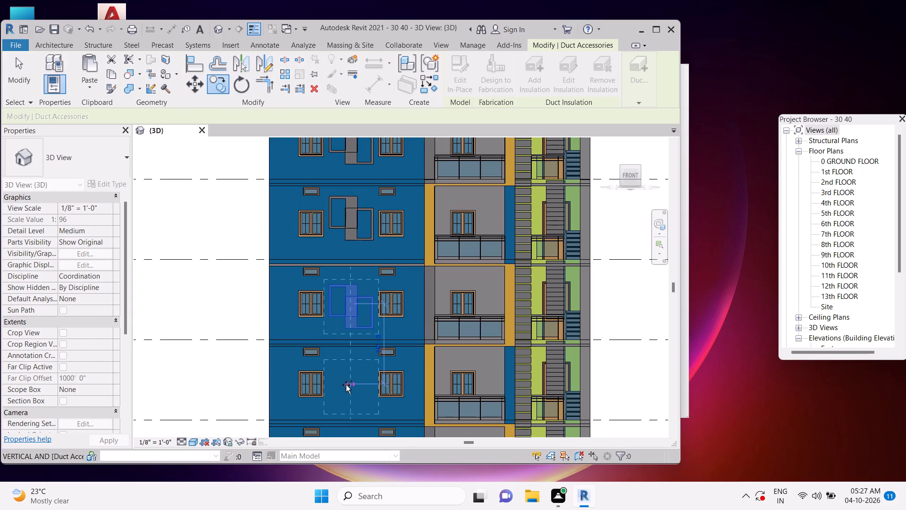
Continue the multiple copy down the blue wall, placing the double-frame element between the windows of the next five storeys.
middle_click_drag(352, 386, 353, 226)
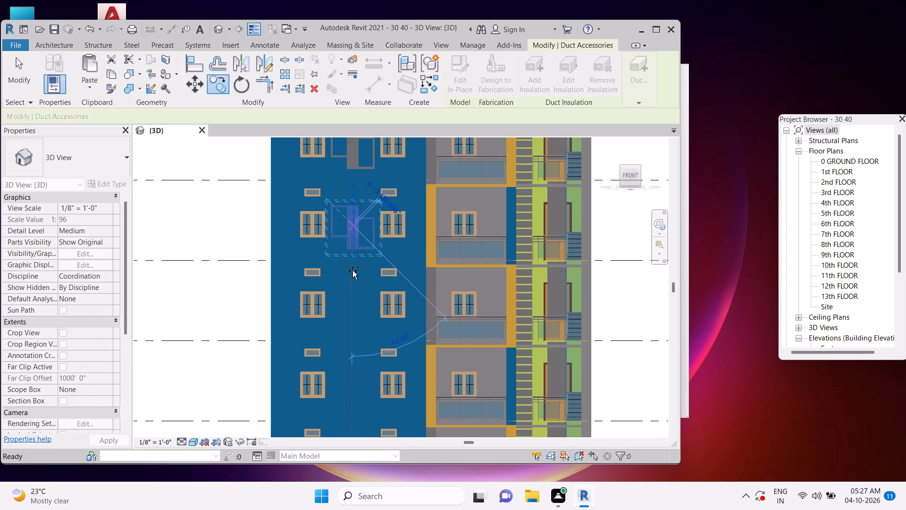
left_click(350, 301)
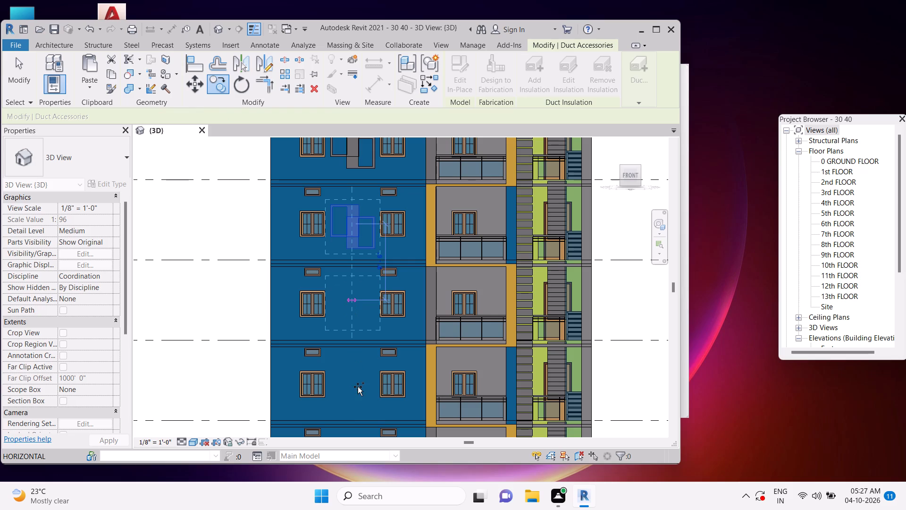
left_click(349, 384)
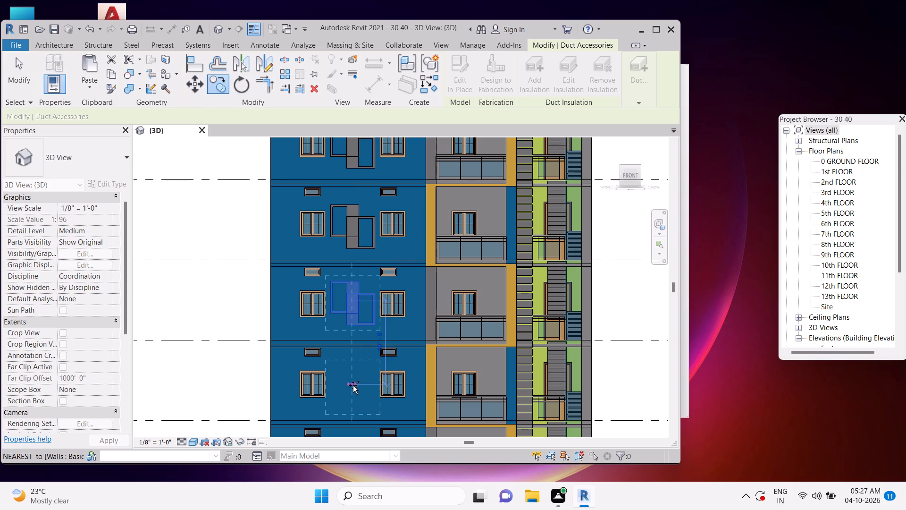
middle_click_drag(352, 384, 364, 228)
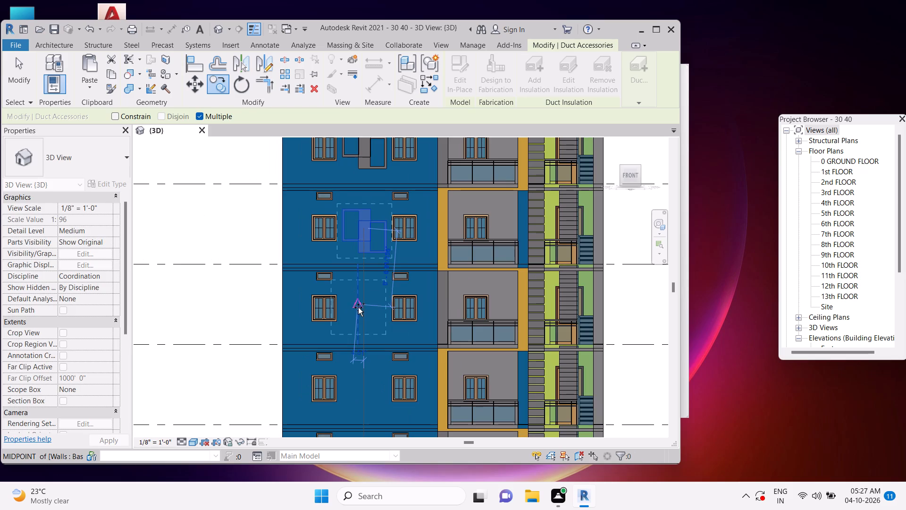
left_click(359, 304)
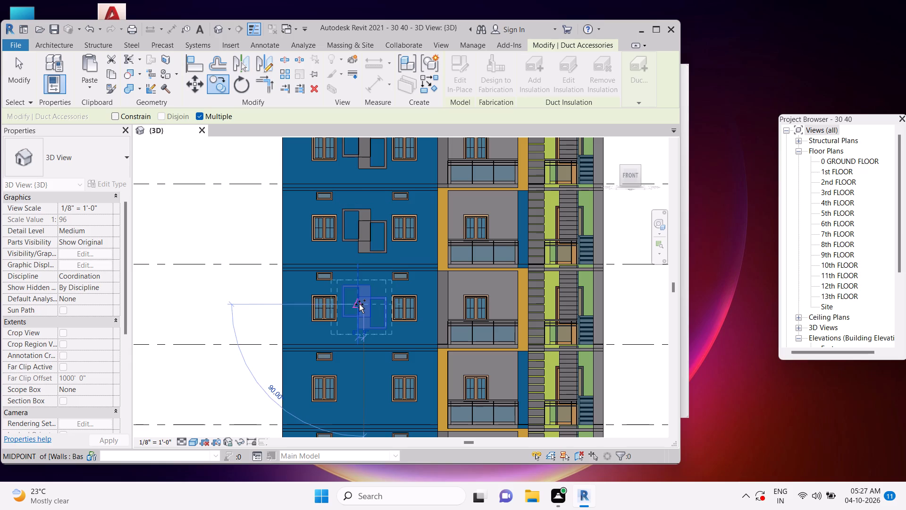
middle_click_drag(360, 343, 363, 238)
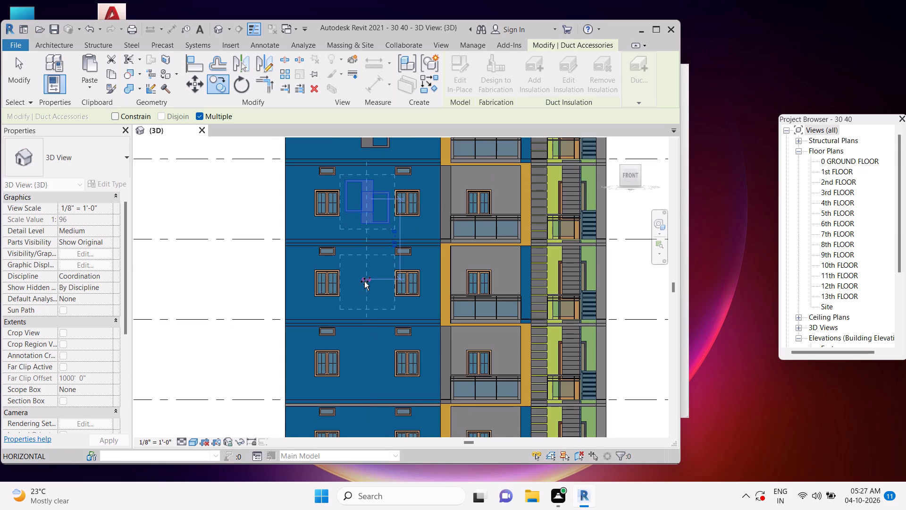
left_click(364, 282)
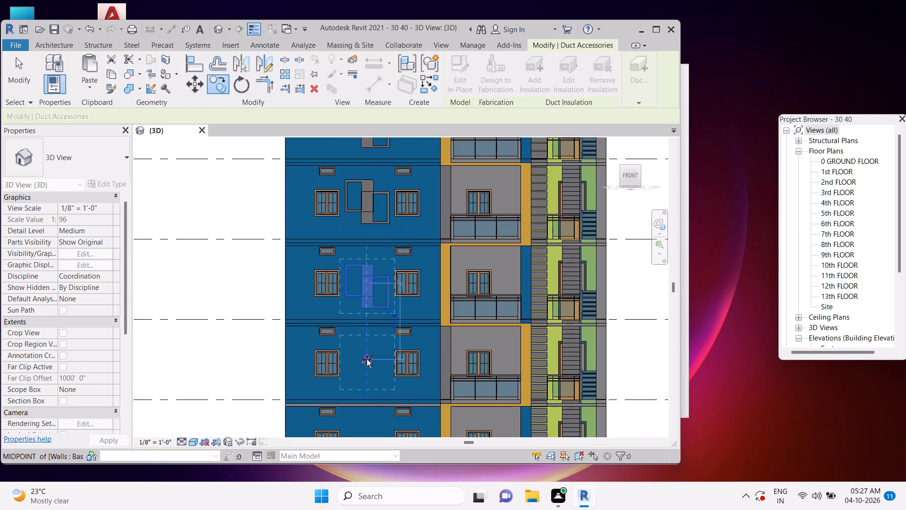
left_click(362, 354)
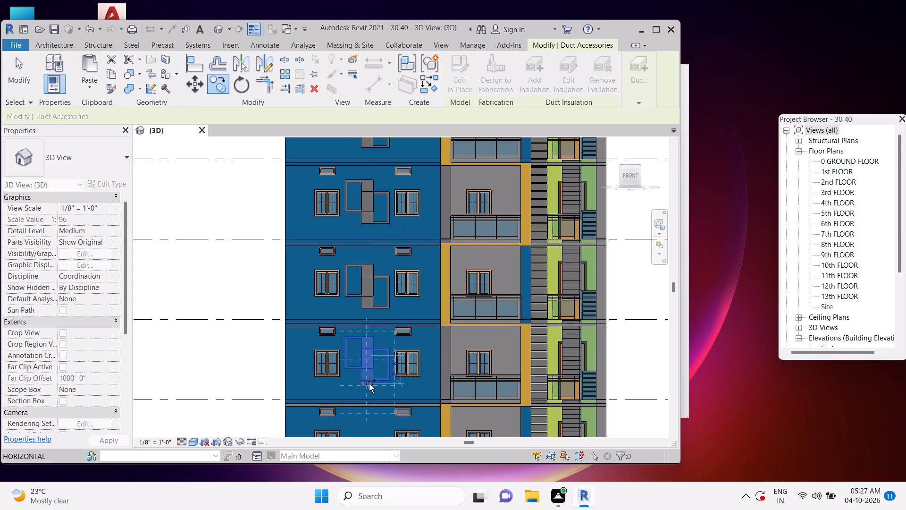
Place double-frame copies between the windows of the remaining four storeys down to the ground floor and end the Copy command.
middle_click_drag(369, 384, 369, 272)
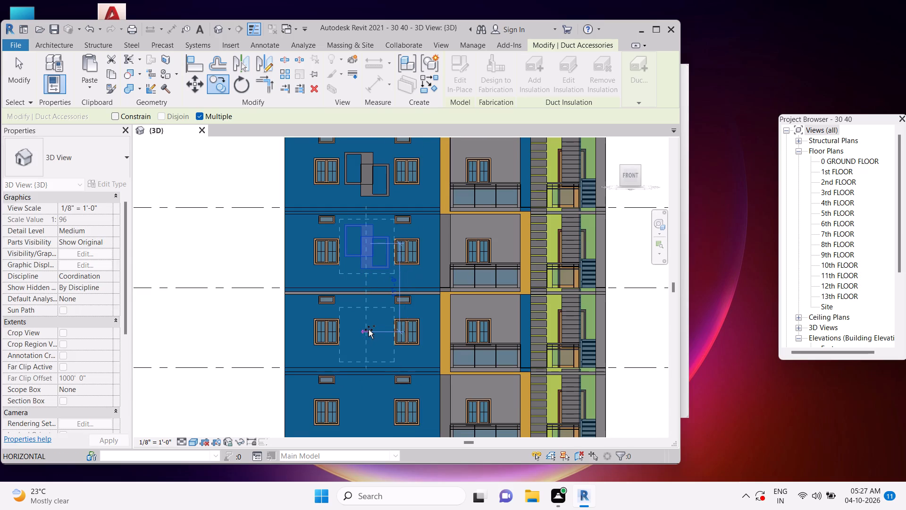
left_click(369, 328)
middle_click_drag(377, 376, 377, 364)
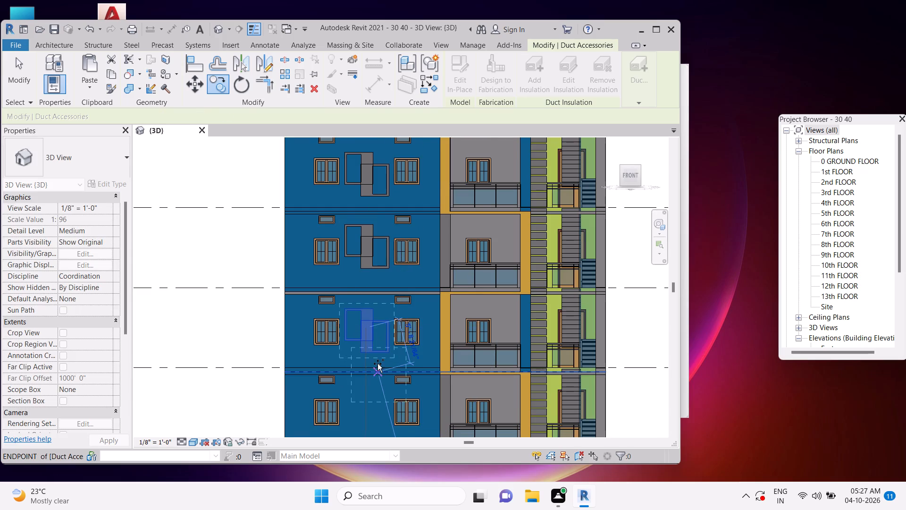
middle_click_drag(377, 364, 379, 274)
left_click(367, 310)
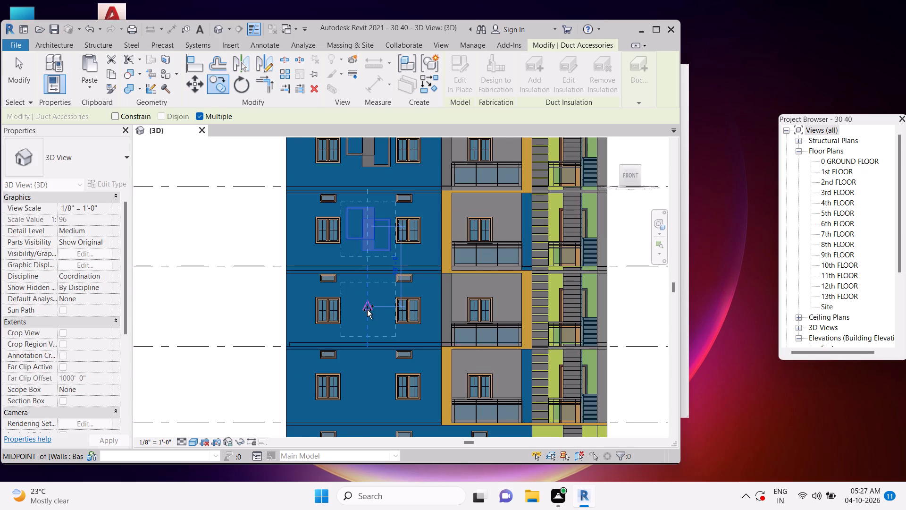
left_click(369, 384)
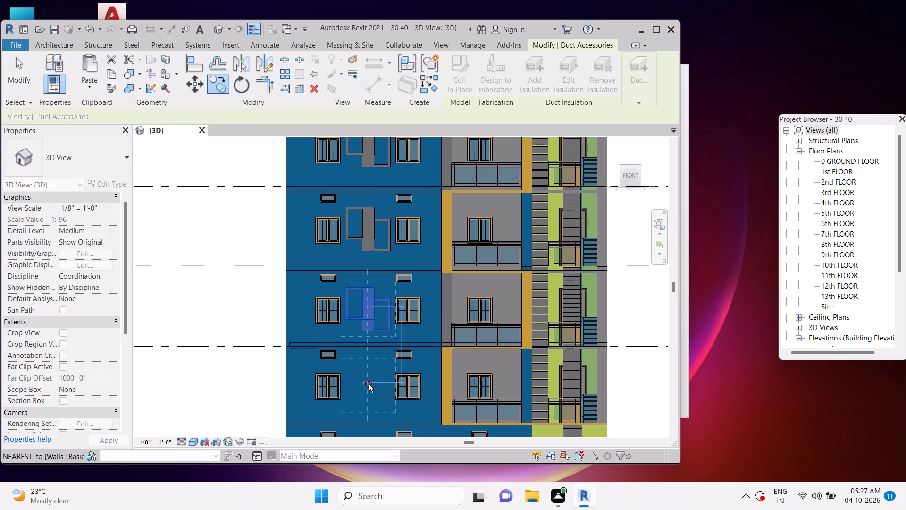
middle_click_drag(368, 383, 381, 235)
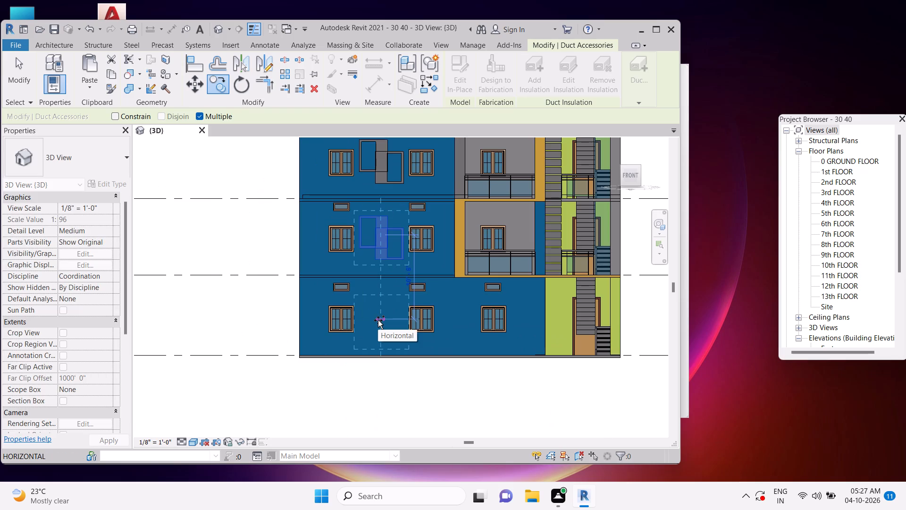
left_click(379, 317)
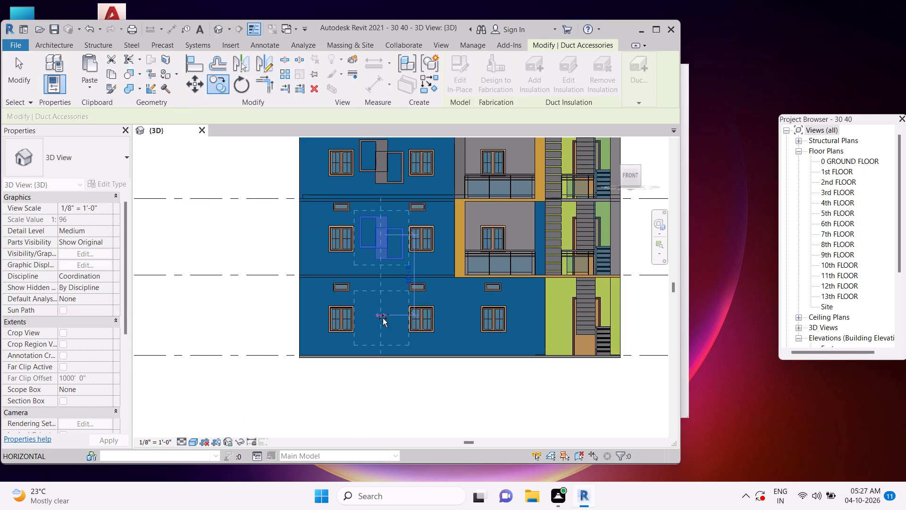
key("Escape")
key("Escape")
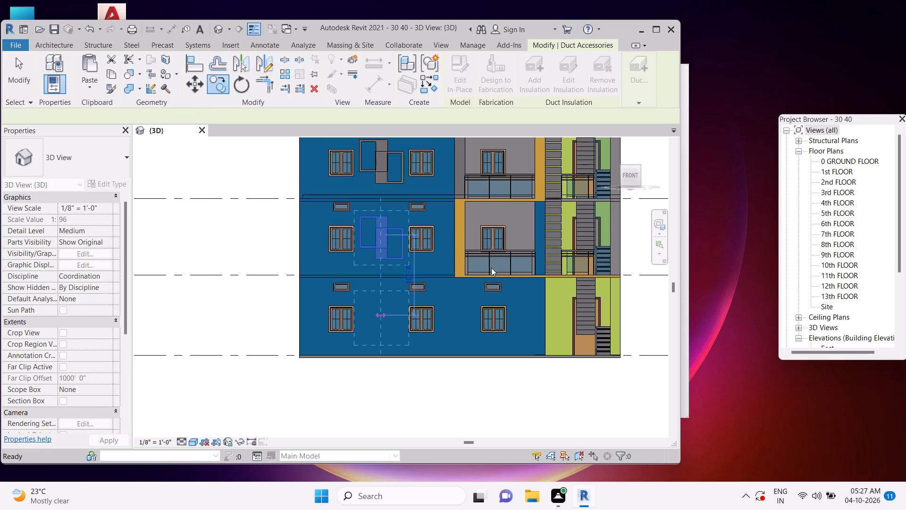
key("Escape")
key("Escape")
key("Escape")
Examine the whole tower at an angle to check the copied double frames along the front facade.
scroll(488, 278, "down", 7)
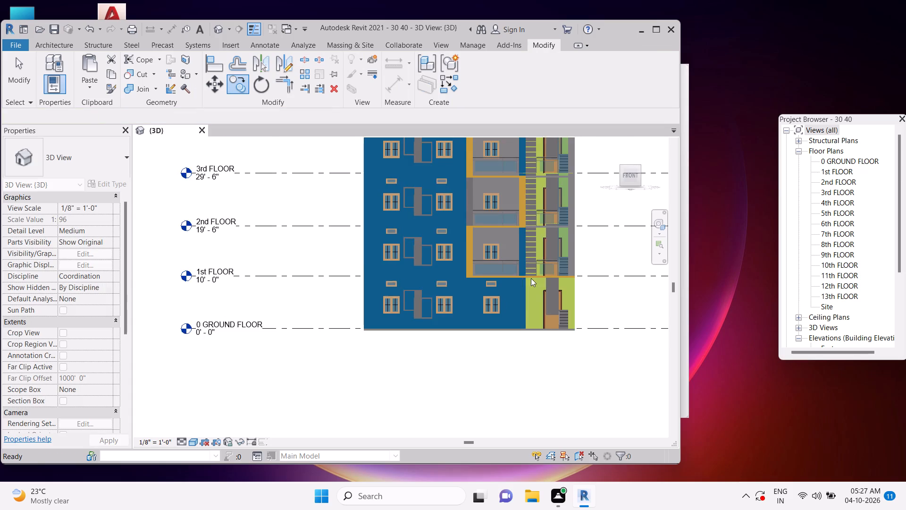
middle_click_drag(591, 294, 551, 358, "shift")
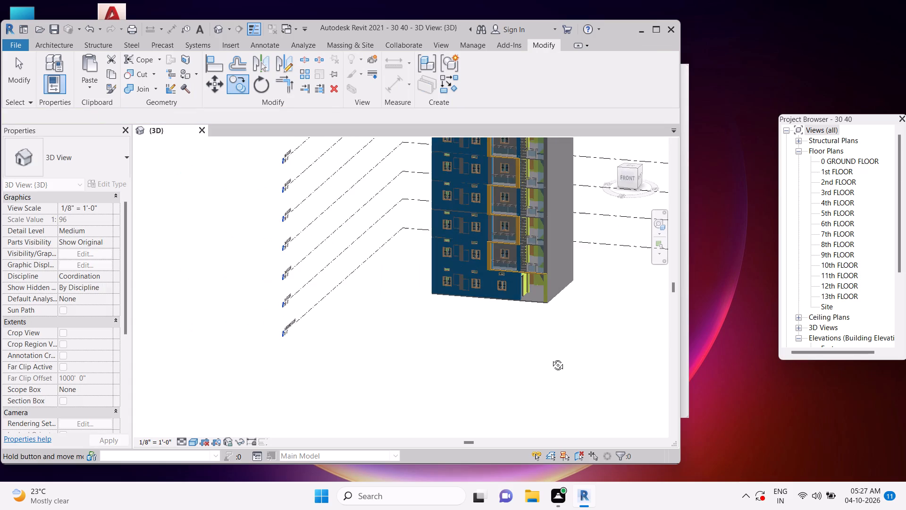
middle_click_drag(551, 358, 535, 359, "shift")
middle_click_drag(540, 293, 499, 381)
scroll(499, 381, "down", 3)
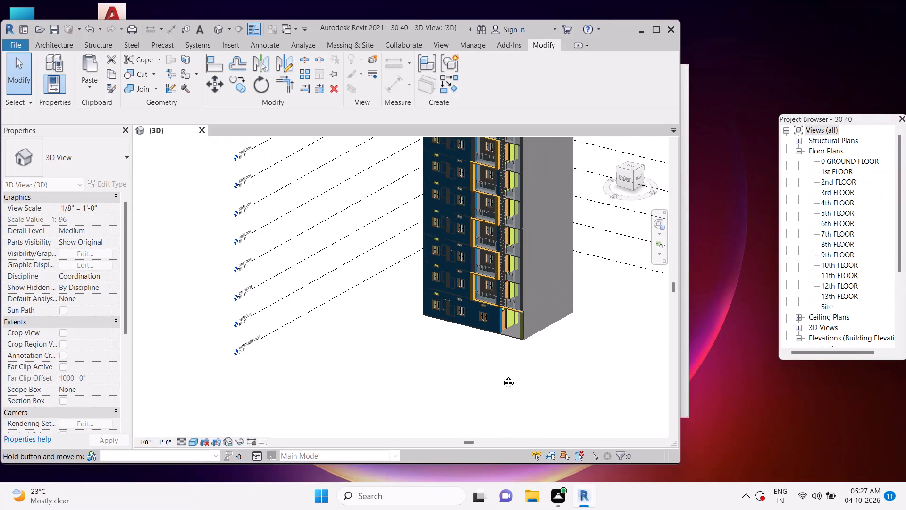
scroll(501, 376, "down", 2)
scroll(549, 389, "down", 1)
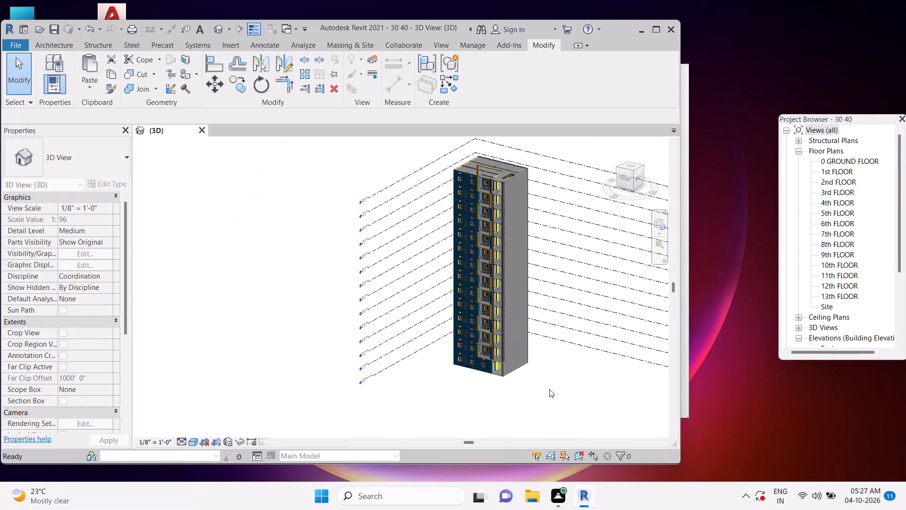
middle_click_drag(546, 408, 556, 376, "shift")
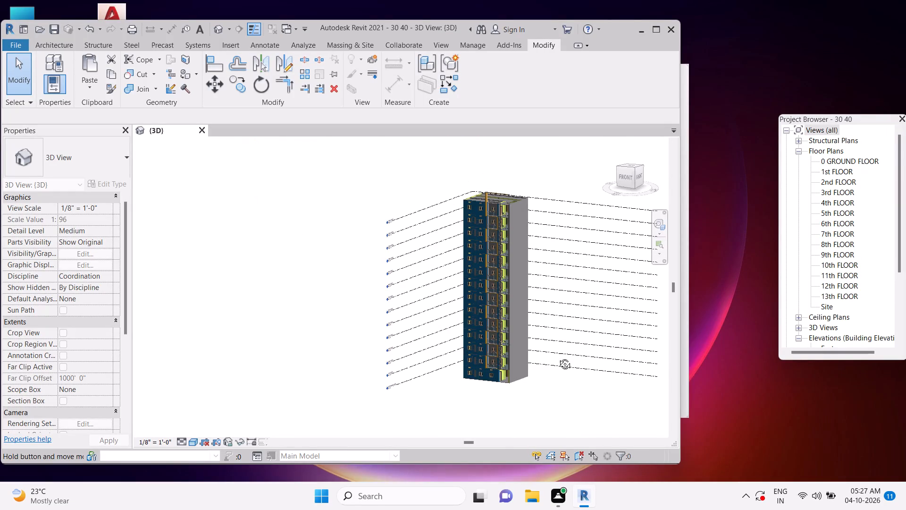
key("Escape")
key("Escape")
key("Escape")
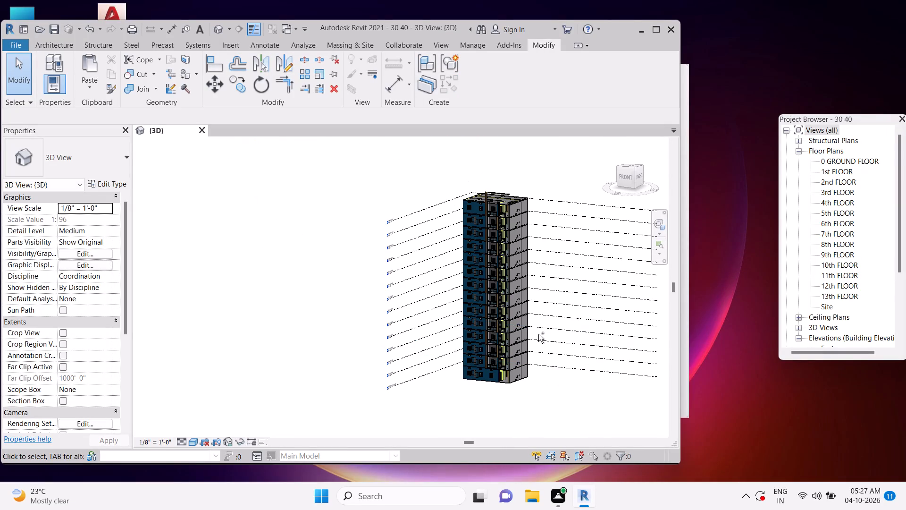
Save the project.
key("ctrl+s")
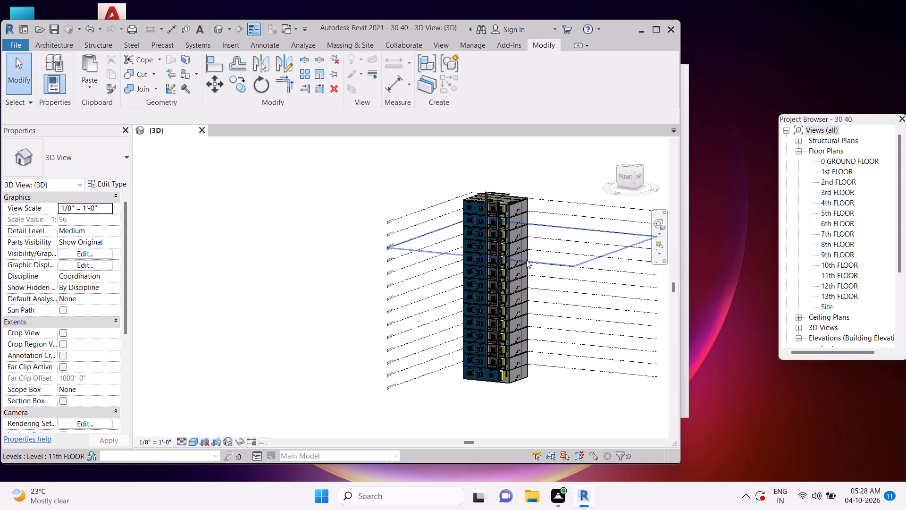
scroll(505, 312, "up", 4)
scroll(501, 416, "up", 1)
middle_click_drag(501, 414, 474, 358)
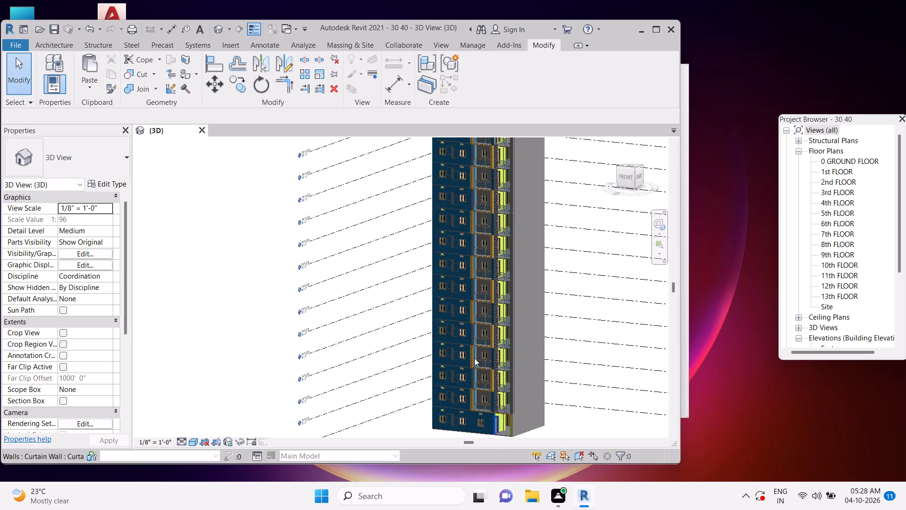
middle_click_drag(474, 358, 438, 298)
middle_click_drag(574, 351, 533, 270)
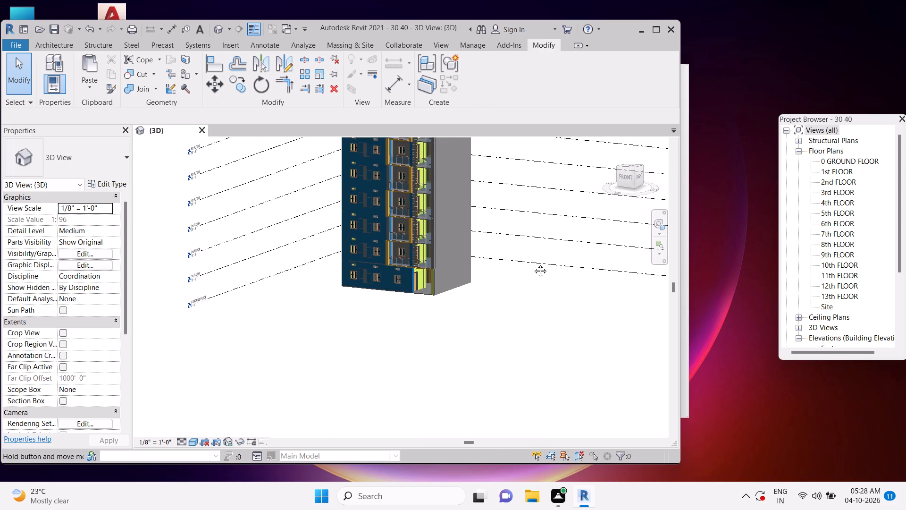
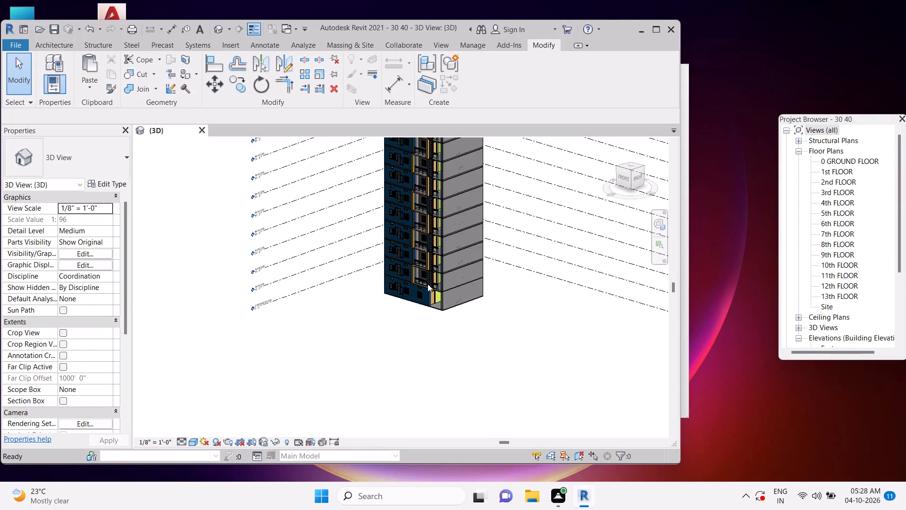
Examine the tower's front facade and lower balcony recesses from several angles in the 3D view.
scroll(428, 284, "up", 4)
scroll(338, 314, "up", 5)
middle_click_drag(370, 331, 448, 313, "shift")
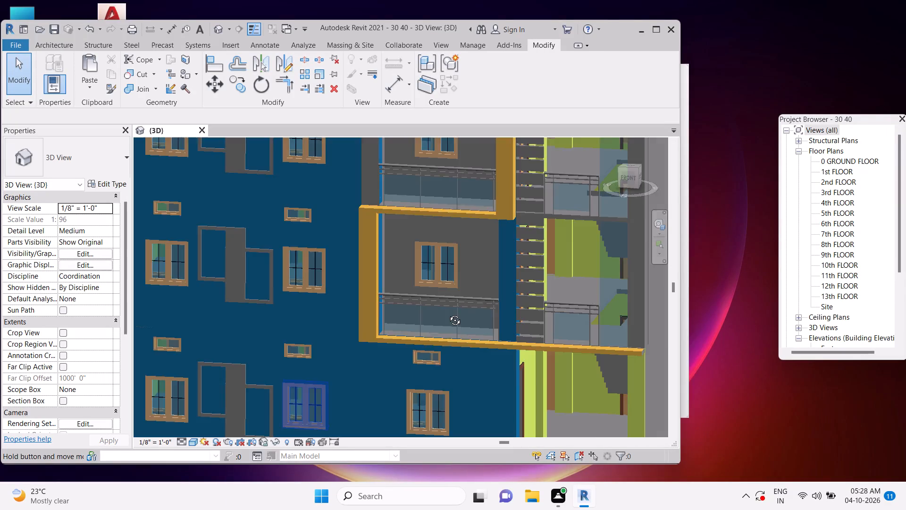
middle_click_drag(448, 313, 474, 311, "shift")
scroll(461, 316, "down", 5)
middle_click_drag(462, 333, 486, 288)
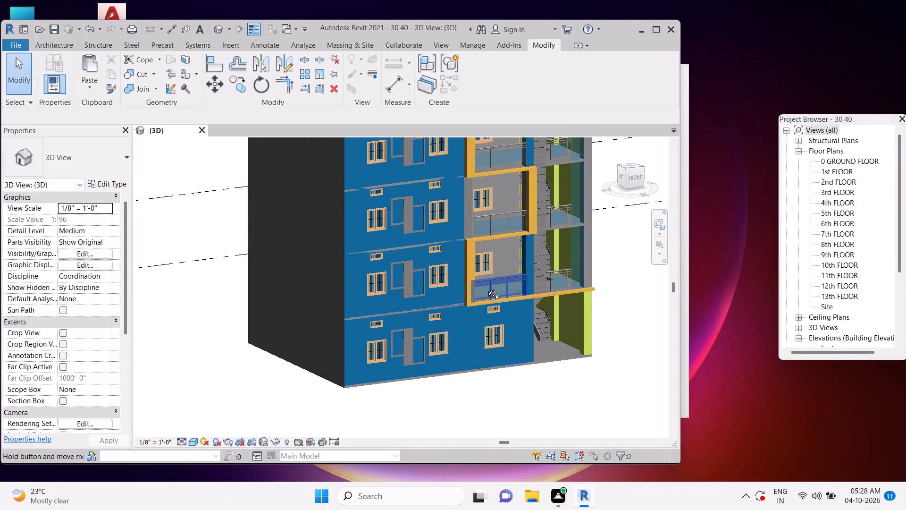
middle_click_drag(486, 288, 498, 298)
key("Escape")
scroll(487, 301, "down", 6)
middle_click_drag(557, 351, 549, 351, "shift")
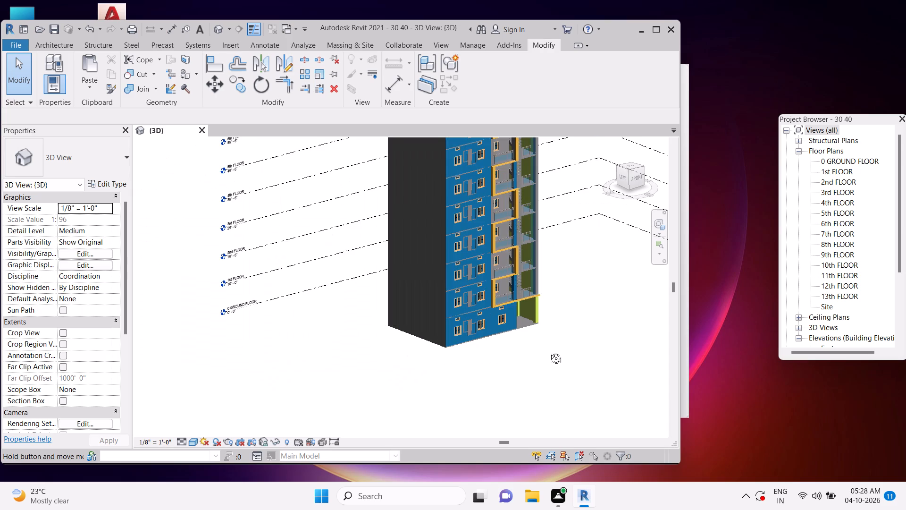
middle_click_drag(549, 351, 466, 342, "shift")
middle_click_drag(549, 360, 506, 356, "shift")
scroll(469, 260, "up", 1)
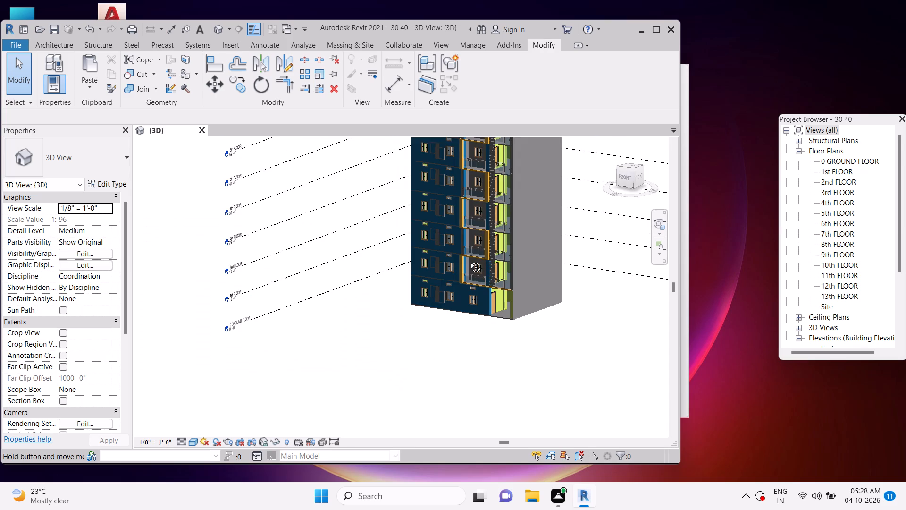
scroll(469, 260, "up", 14)
key("Escape")
scroll(528, 300, "down", 5)
middle_click_drag(553, 305, 556, 306)
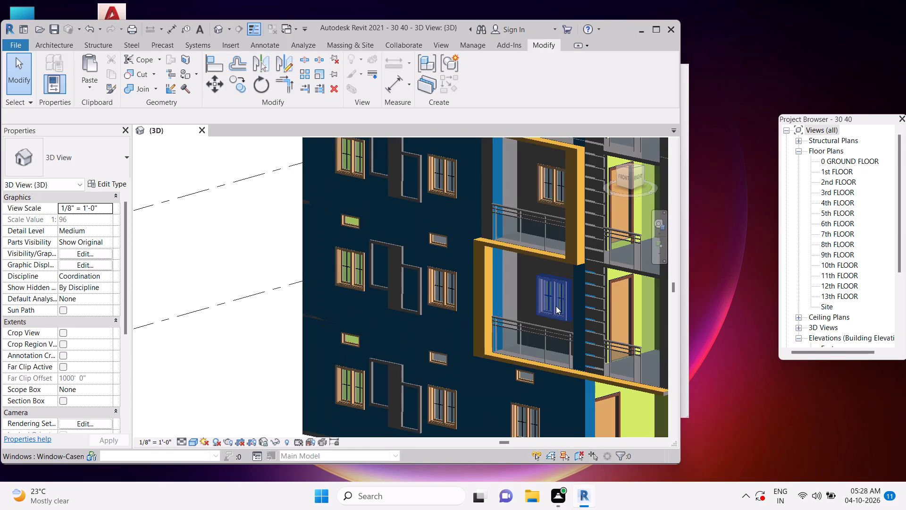
middle_click_drag(556, 306, 462, 308)
scroll(462, 308, "up", 1)
key("Escape")
key("Escape")
key("Escape")
key("Escape")
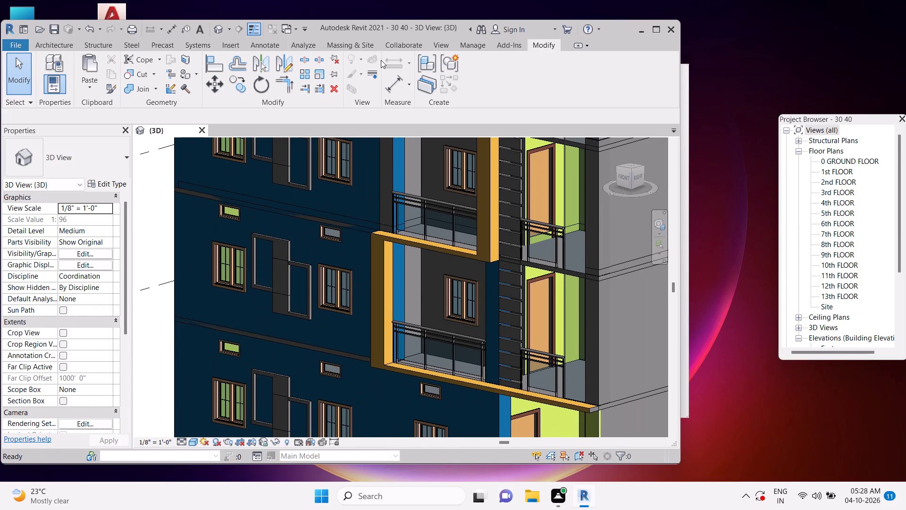
key("Escape")
Create a new material with shading colour RGB 202 202 202, and enable Use Render Appearance for it.
left_click(478, 42)
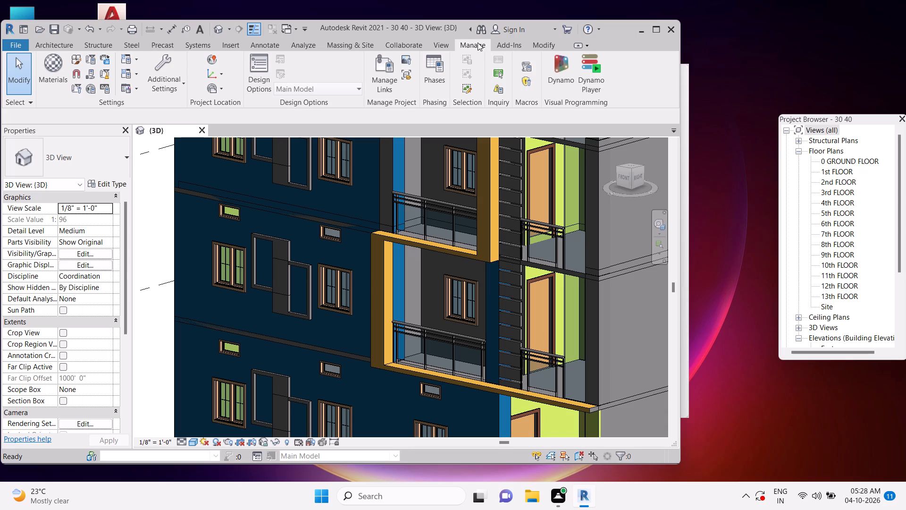
left_click(59, 80)
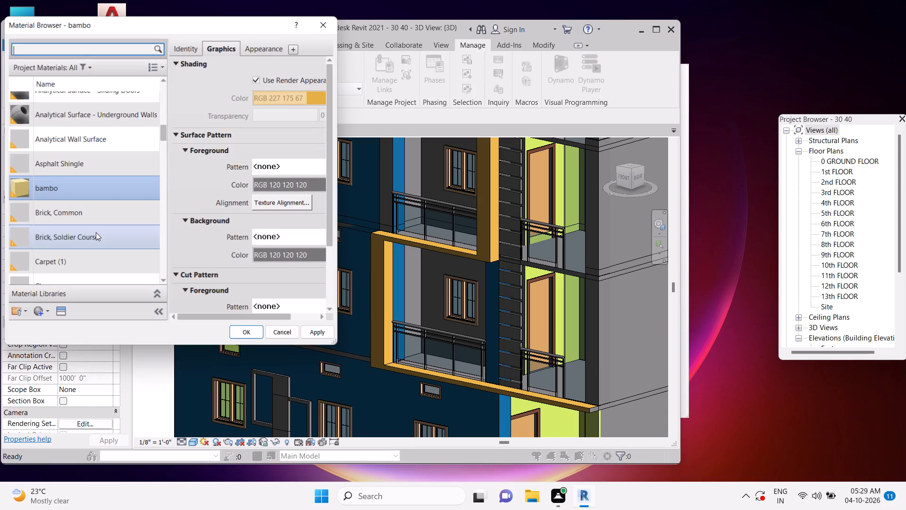
scroll(89, 249, "down", 2)
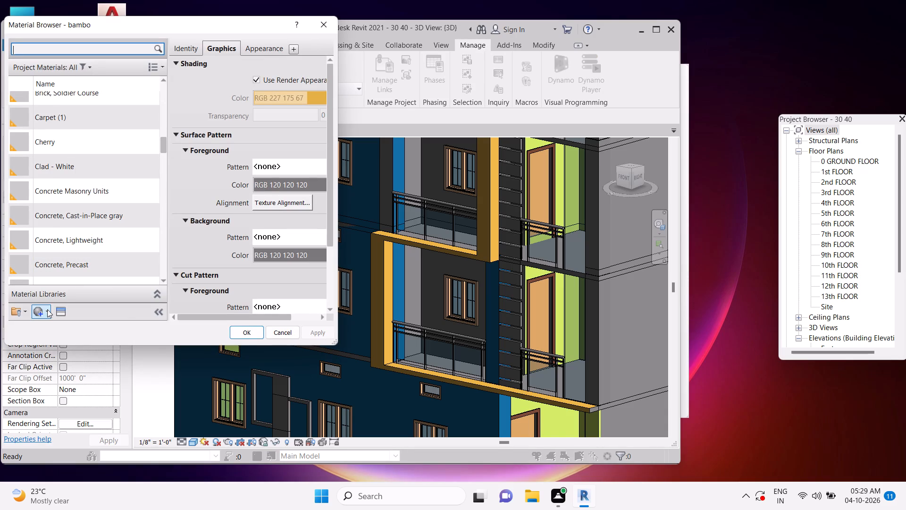
left_click(47, 308)
left_click(59, 325)
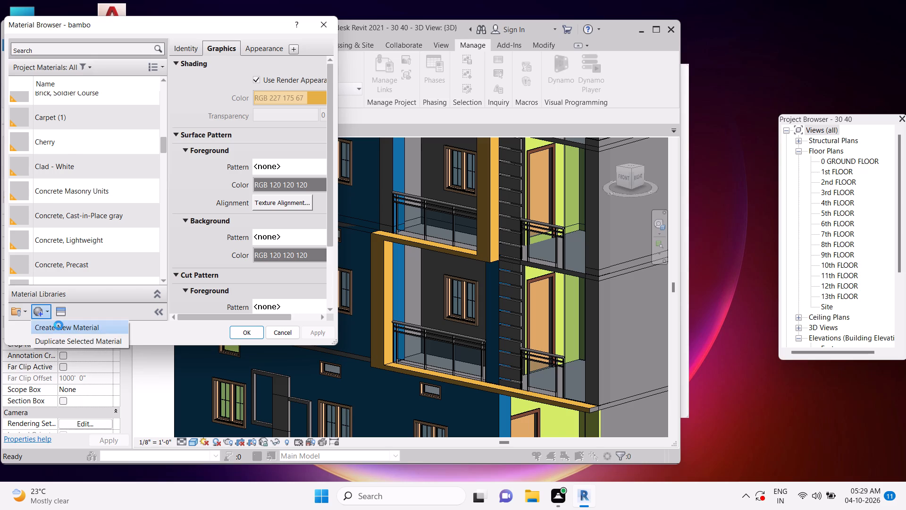
left_click(262, 102)
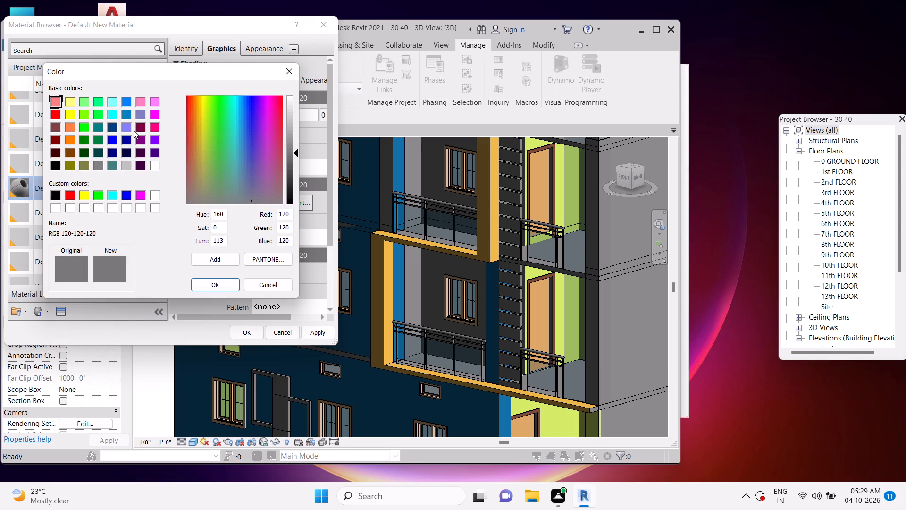
left_click(126, 161)
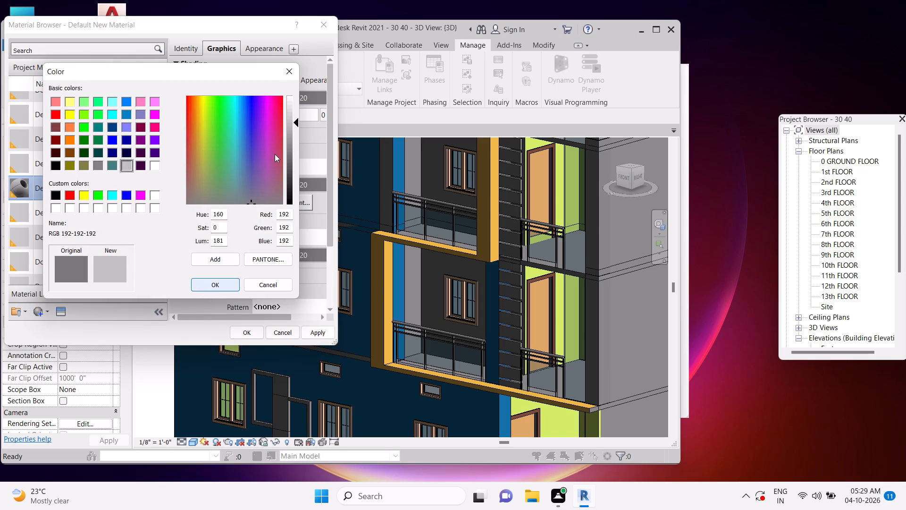
left_click(296, 121)
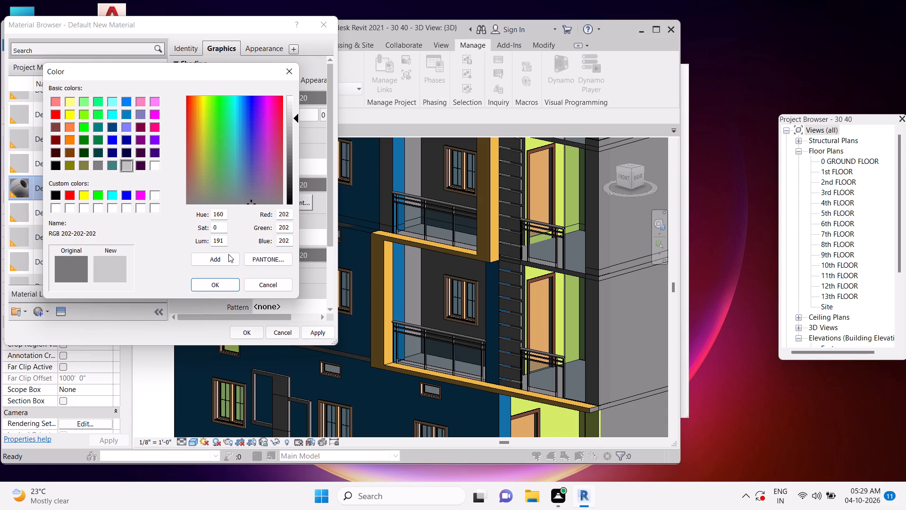
left_click(214, 284)
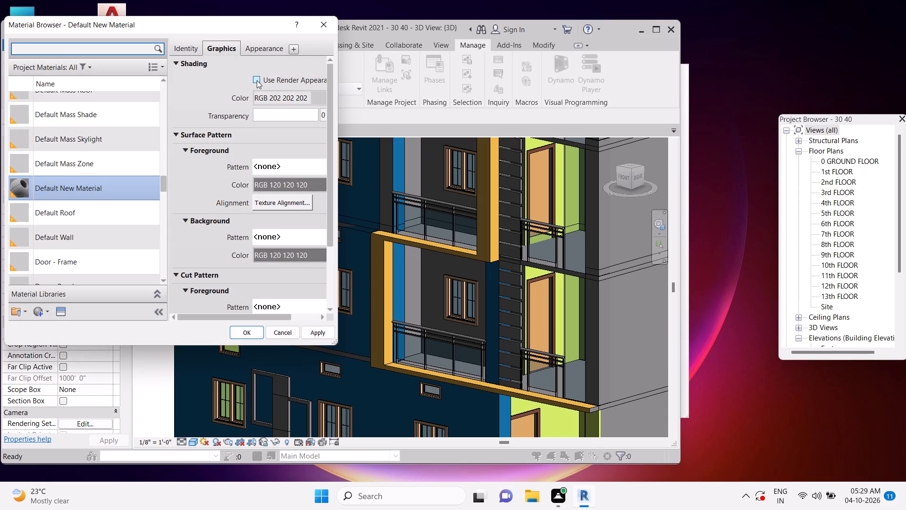
left_click(257, 80)
Rename the new material as grey and close the material settings.
right_click(36, 188)
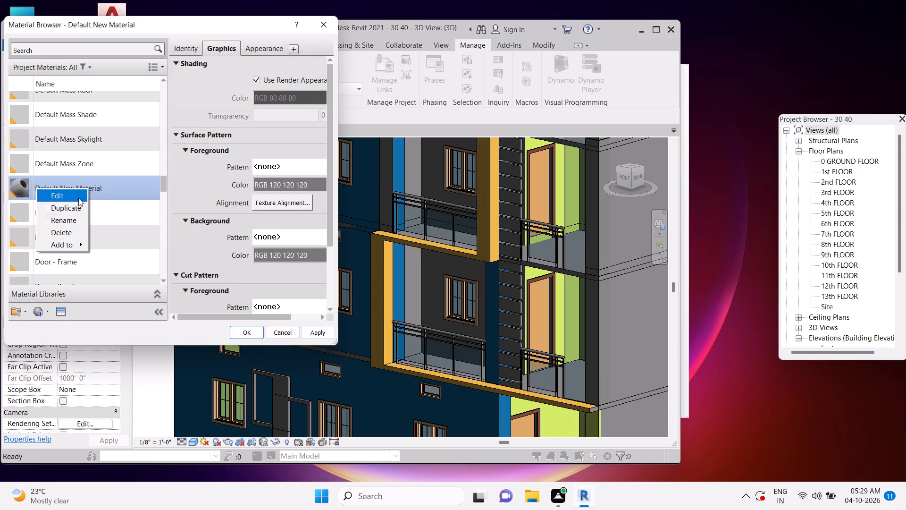
left_click(73, 216)
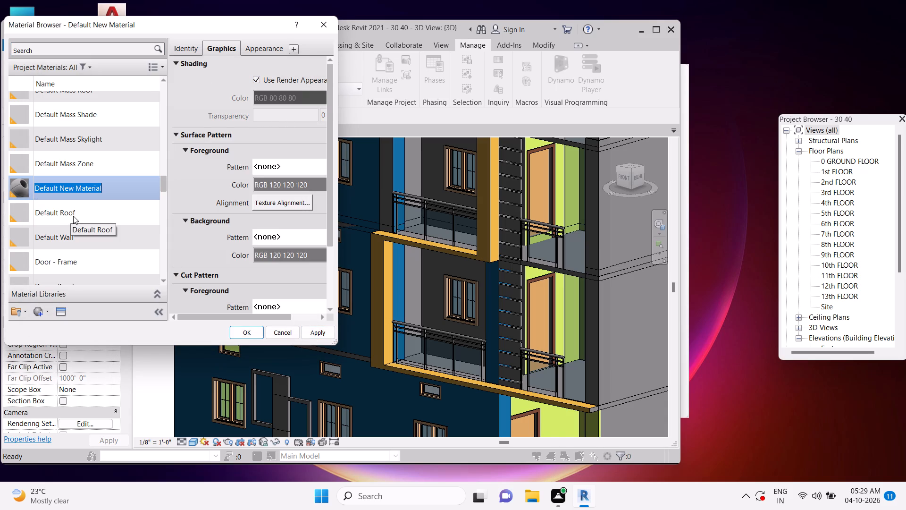
type("grey")
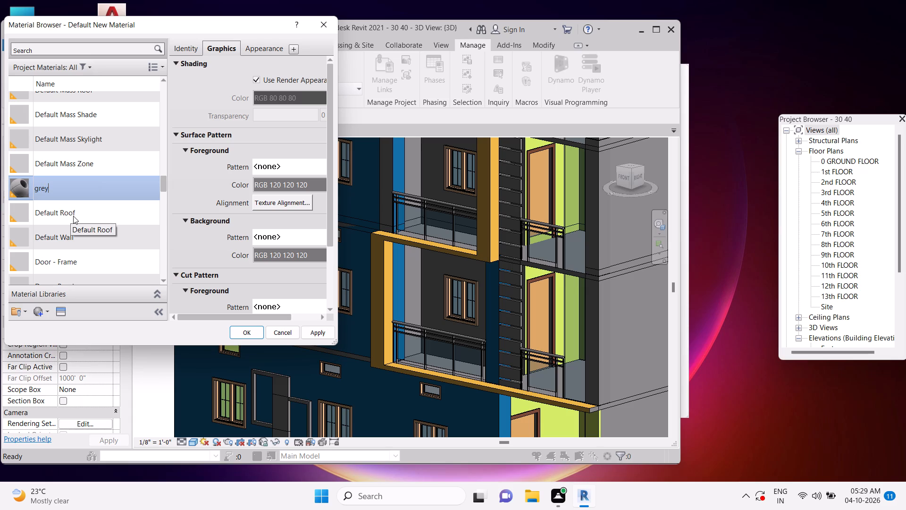
left_click(248, 335)
left_click(233, 330)
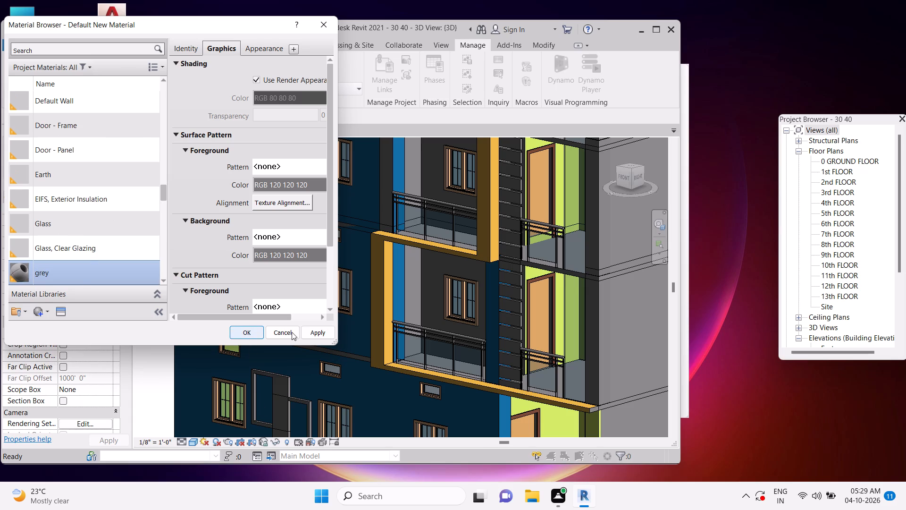
key("Escape")
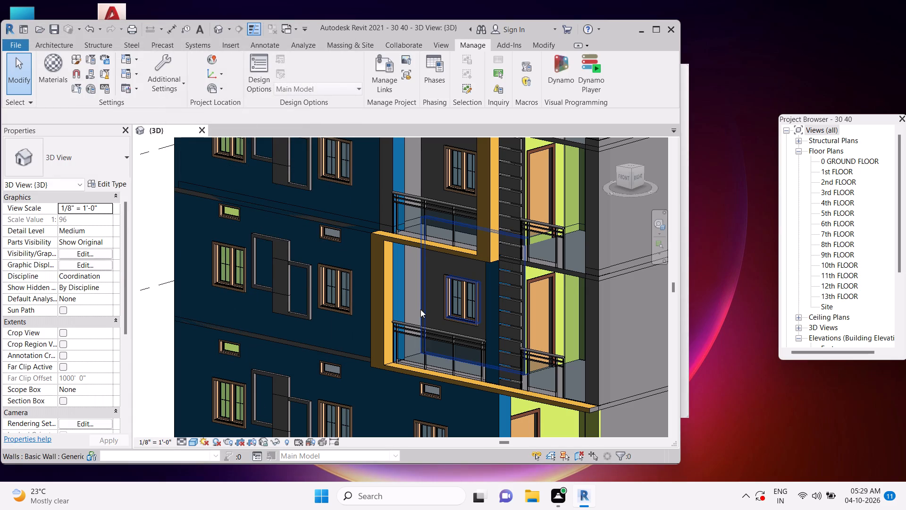
Paint the side and rear walls of the lowest front balcony recess with the grey material.
type("pt")
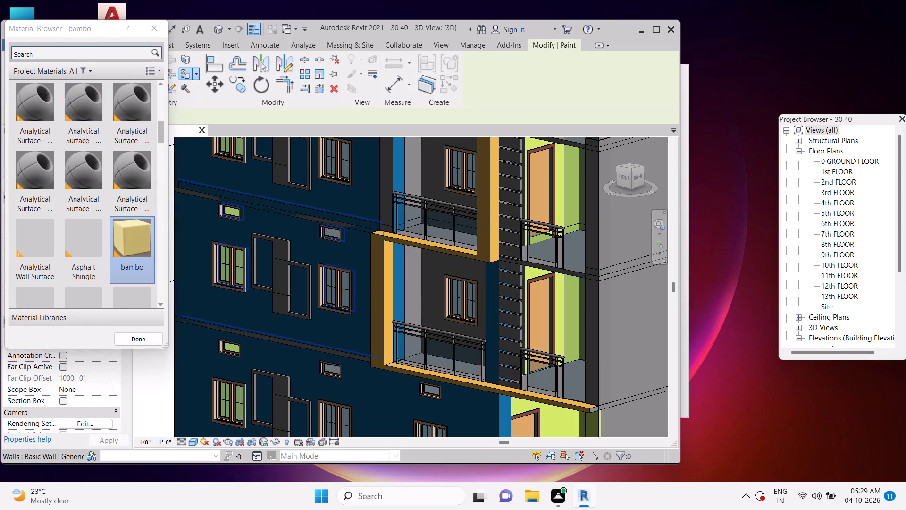
left_click(58, 52)
type("grey")
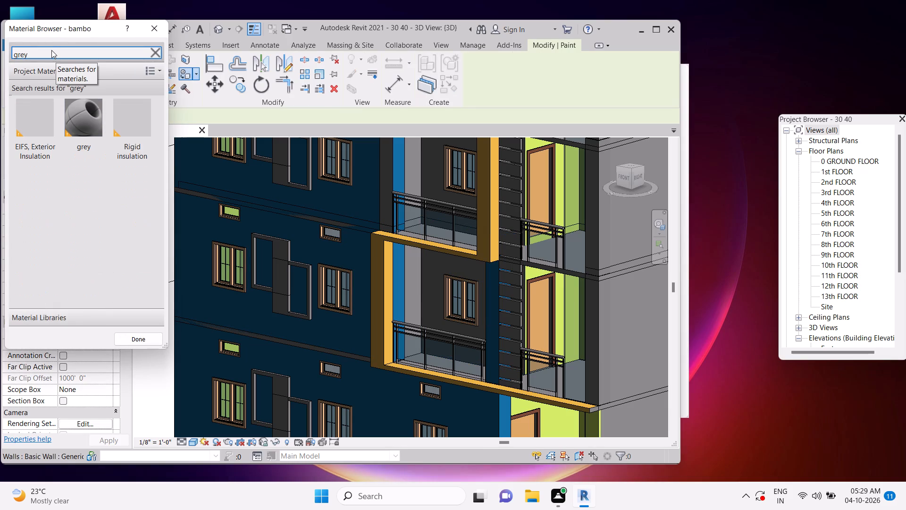
left_click(79, 113)
scroll(428, 309, "up", 6)
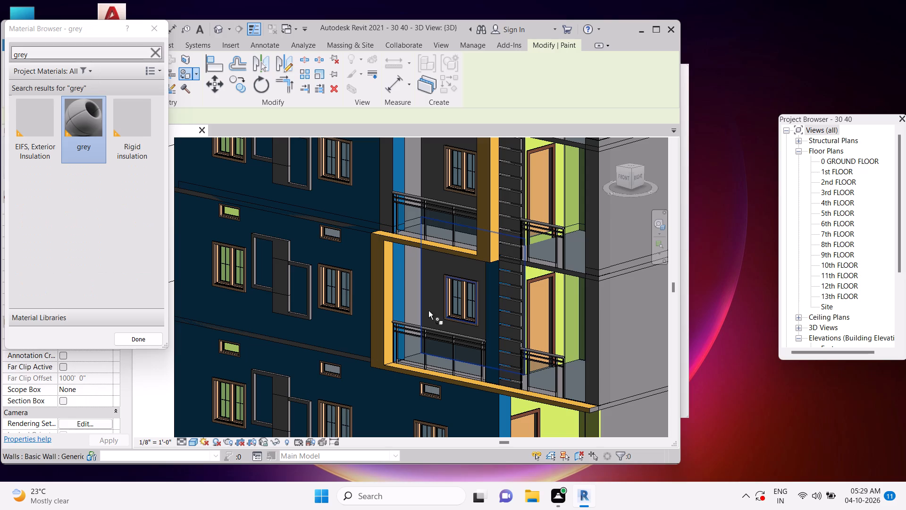
left_click(395, 304)
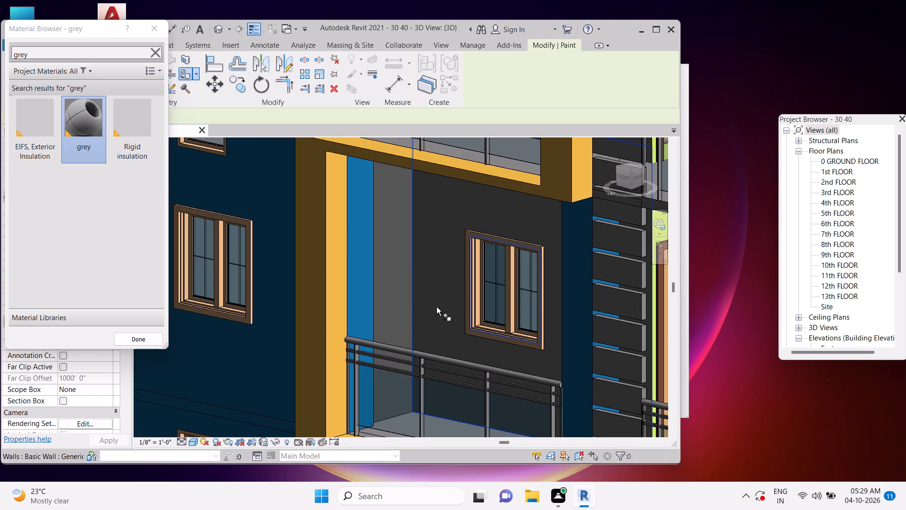
left_click(436, 307)
Paint the side and rear walls of the second and third front balcony recesses from the bottom grey.
scroll(436, 306, "down", 5)
middle_click_drag(441, 226, 441, 231)
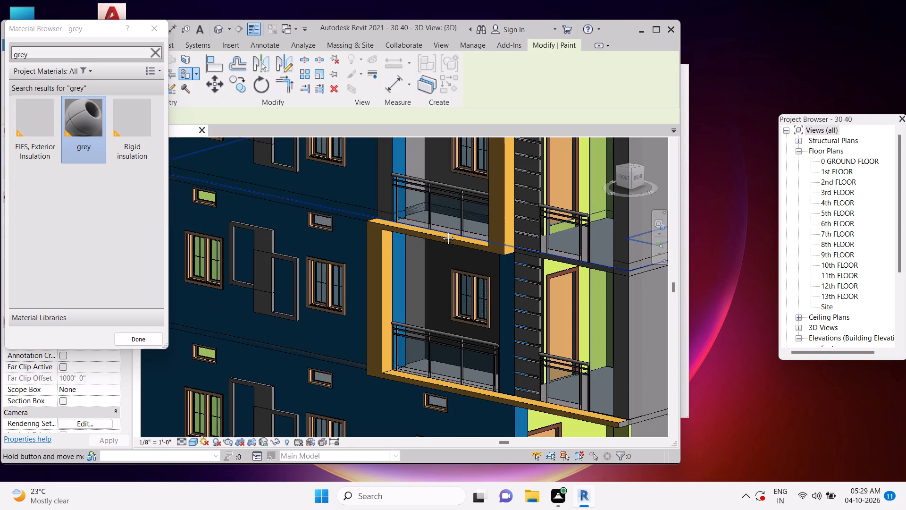
middle_click_drag(441, 231, 441, 255)
scroll(444, 232, "up", 1)
middle_click_drag(444, 233, 431, 327)
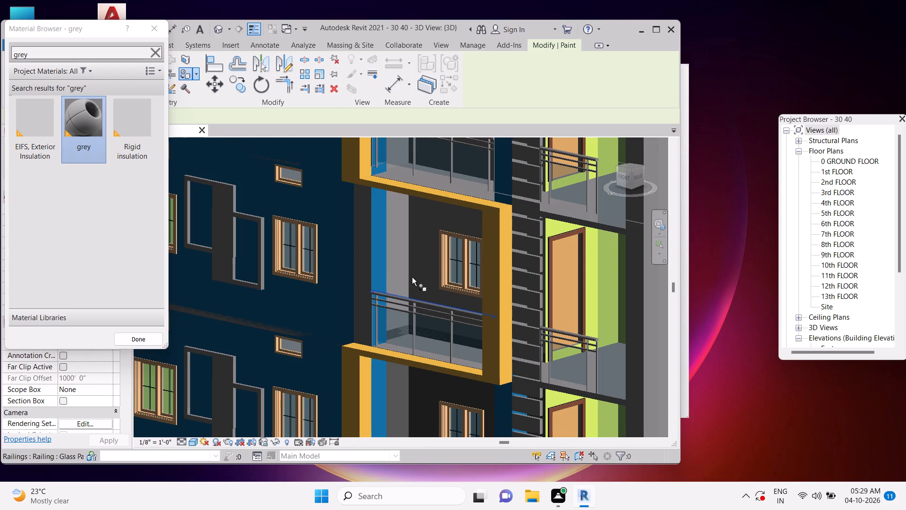
left_click(399, 264)
left_click(419, 255)
scroll(431, 276, "down", 4)
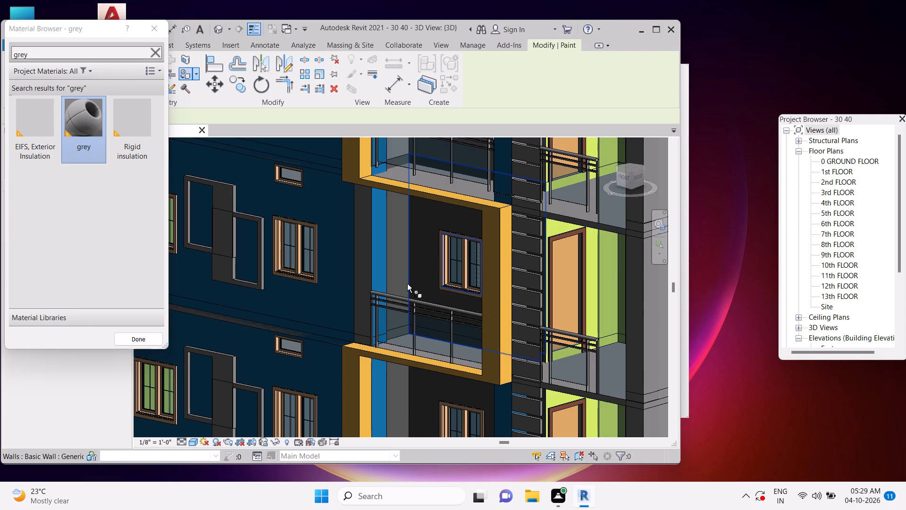
middle_click_drag(434, 258, 432, 354)
scroll(416, 281, "up", 4)
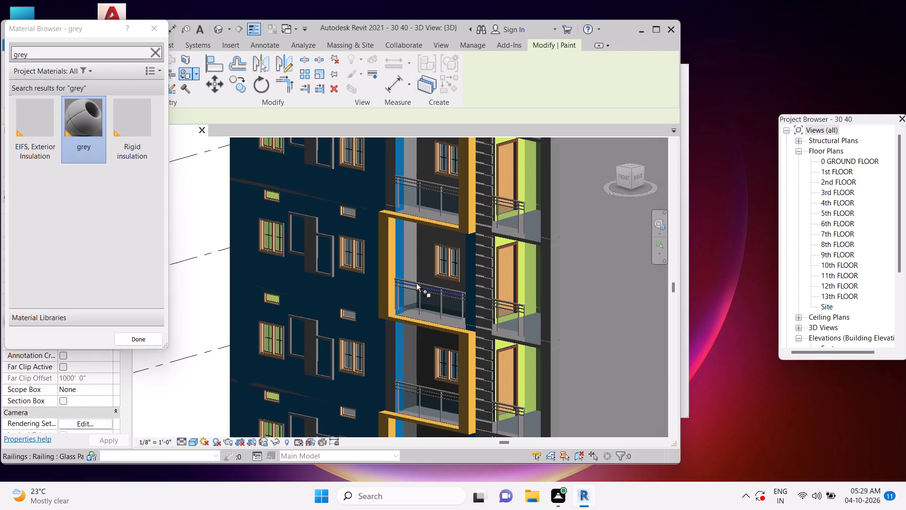
left_click(404, 256)
left_click(436, 246)
Paint the side and rear walls of the fourth and fifth front balcony recesses from the bottom grey.
scroll(436, 278, "down", 3)
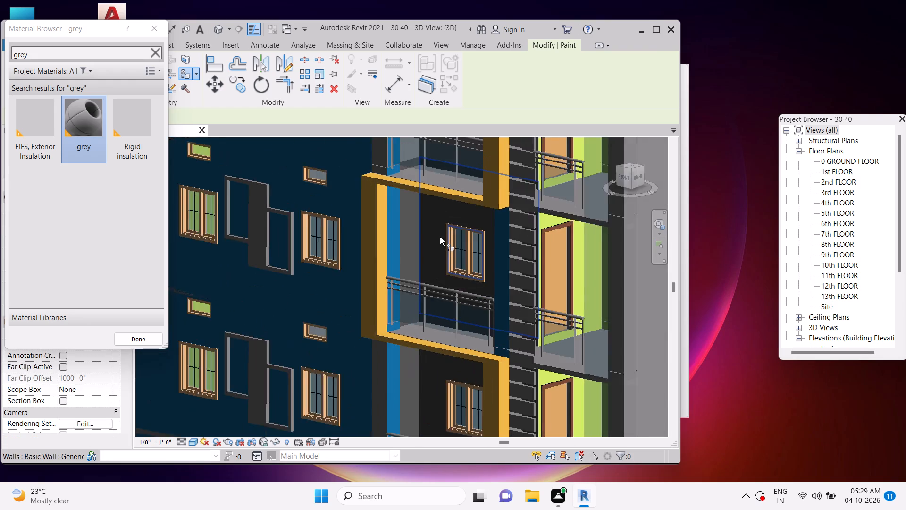
middle_click_drag(439, 251, 426, 340)
scroll(406, 256, "up", 4)
left_click(402, 216)
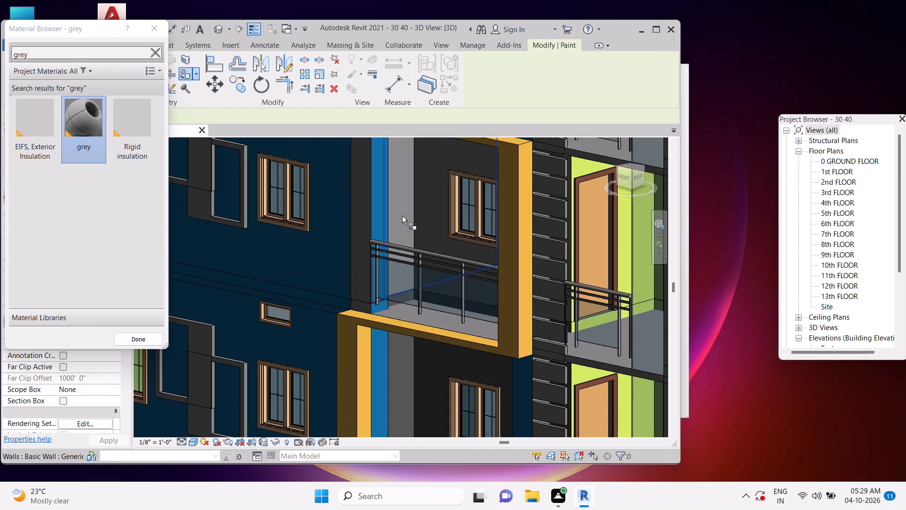
left_click(431, 211)
scroll(436, 246, "down", 3)
scroll(438, 222, "up", 1)
middle_click_drag(438, 225, 428, 385)
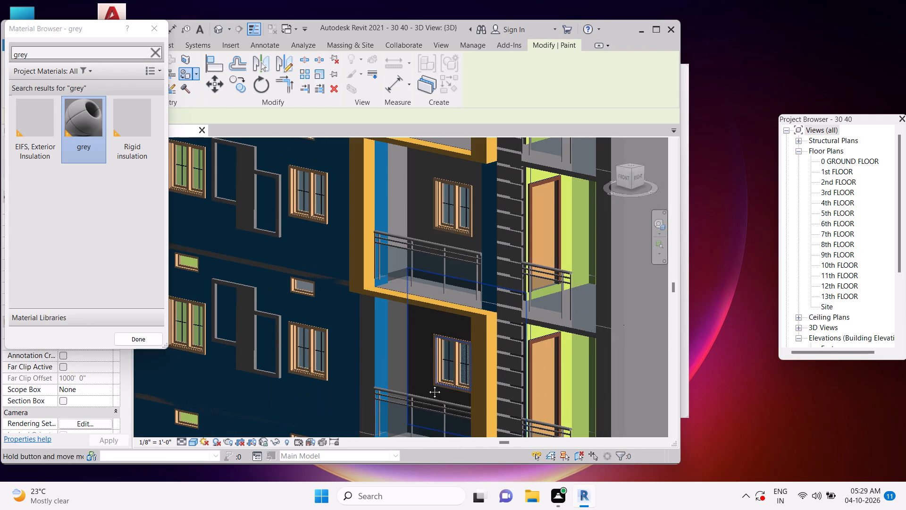
left_click(402, 233)
left_click(419, 222)
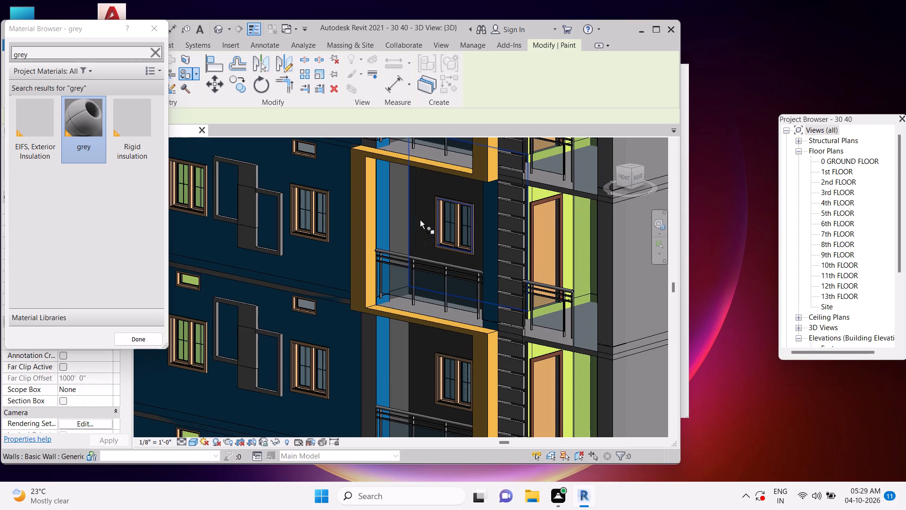
Paint the side and rear walls of the sixth and seventh front balcony recesses from the bottom grey.
middle_click_drag(435, 206, 434, 352)
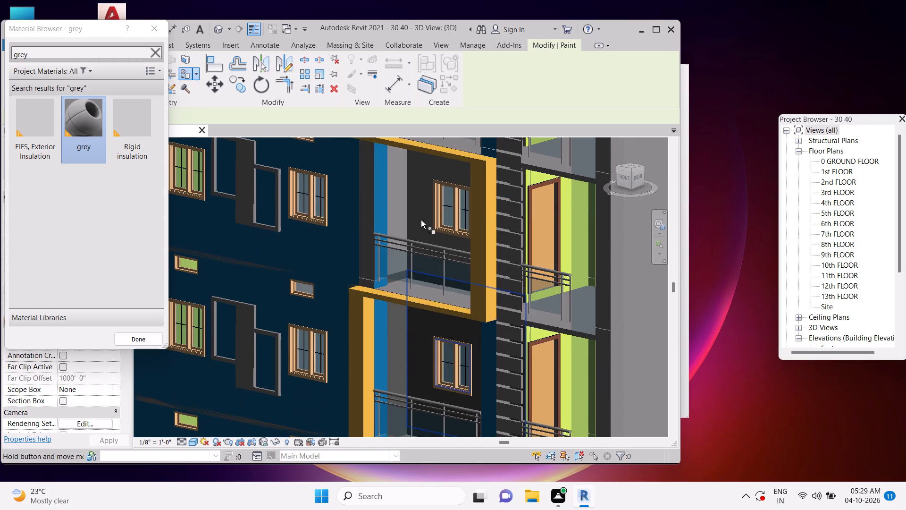
left_click(398, 199)
left_click(423, 194)
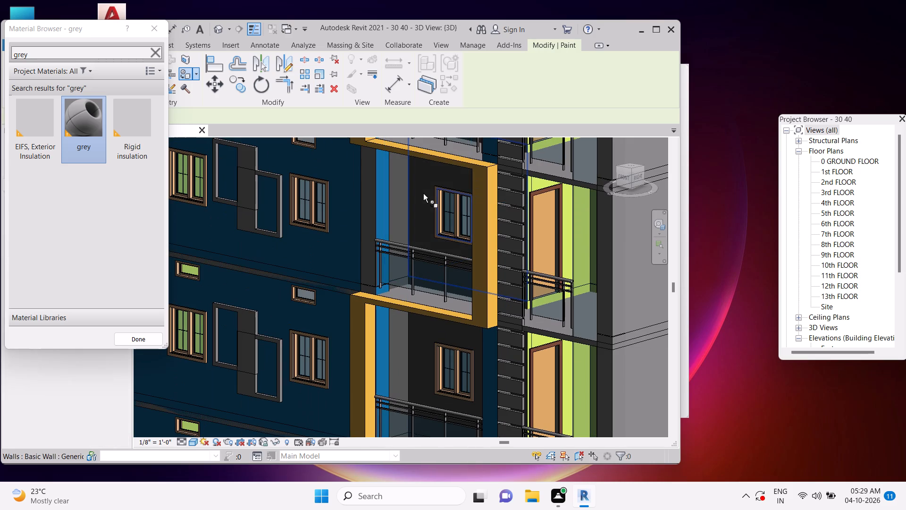
middle_click_drag(440, 188, 431, 359)
left_click(391, 218)
left_click(419, 206)
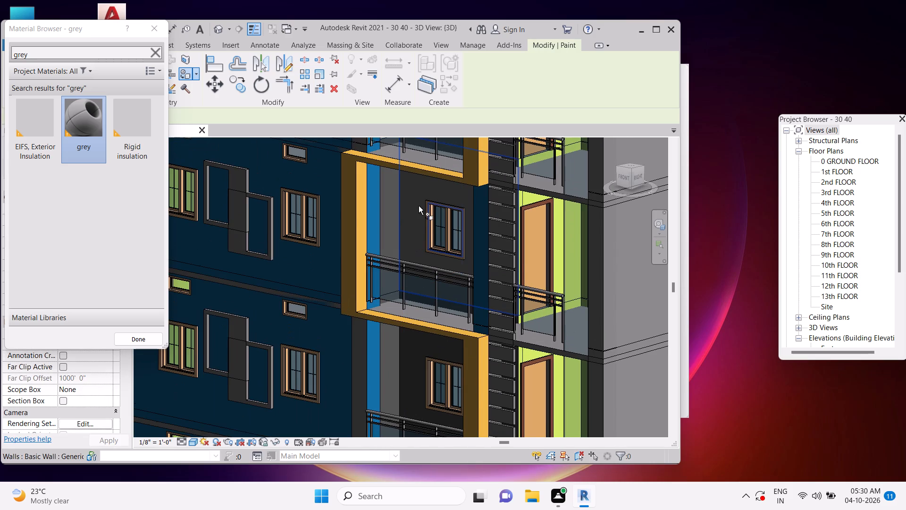
Paint the side and rear walls of the eighth and ninth front balcony recesses from the bottom grey.
middle_click_drag(436, 188, 417, 397)
left_click(371, 246)
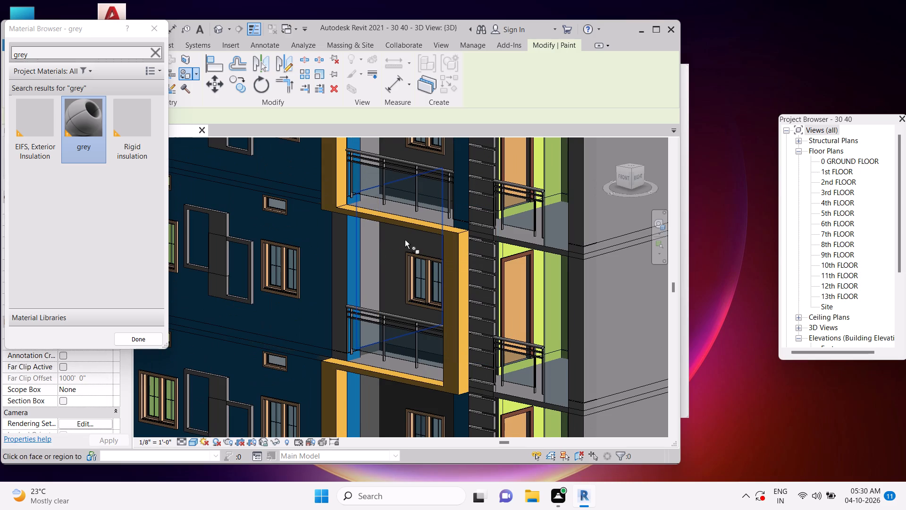
left_click(405, 240)
middle_click_drag(419, 243, 412, 403)
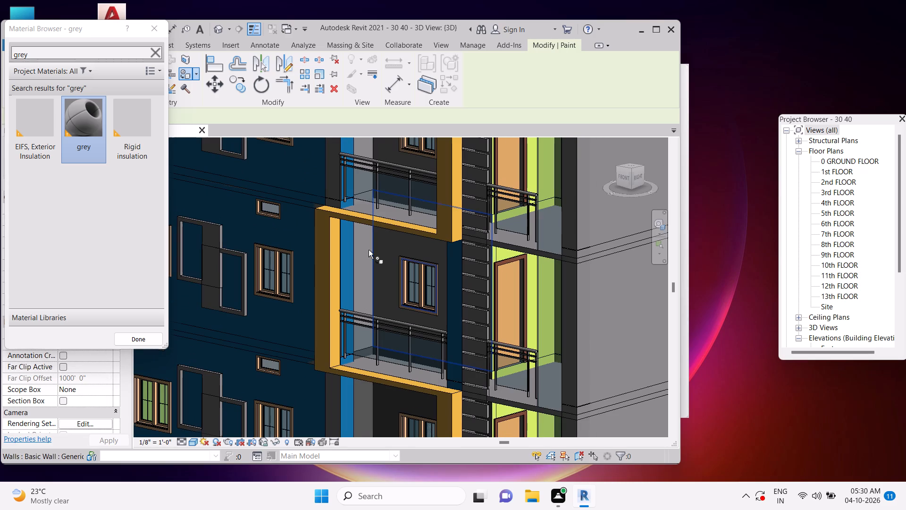
left_click(363, 250)
left_click(388, 247)
Paint the side and rear walls of the tenth and eleventh front balcony recesses from the bottom grey.
middle_click_drag(413, 234, 391, 372)
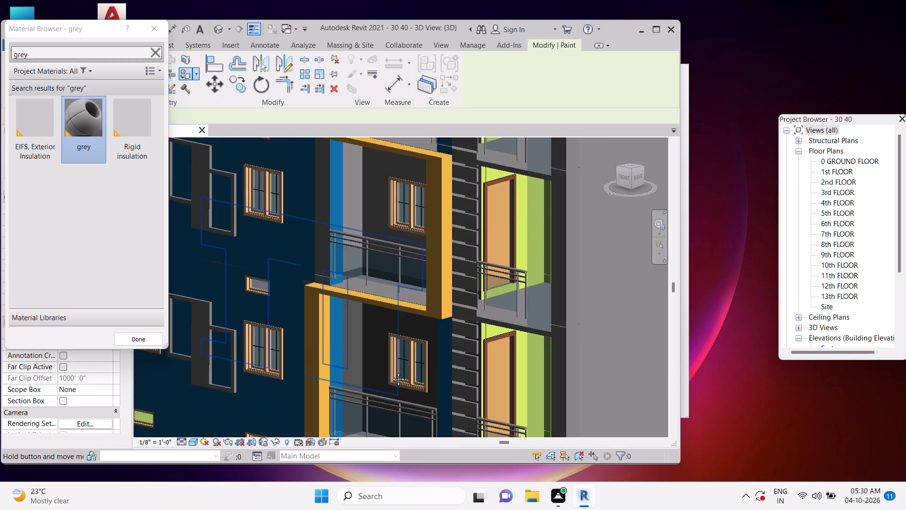
middle_click_drag(391, 372, 391, 373)
left_click(340, 246)
left_click(371, 235)
middle_click_drag(382, 221, 355, 407)
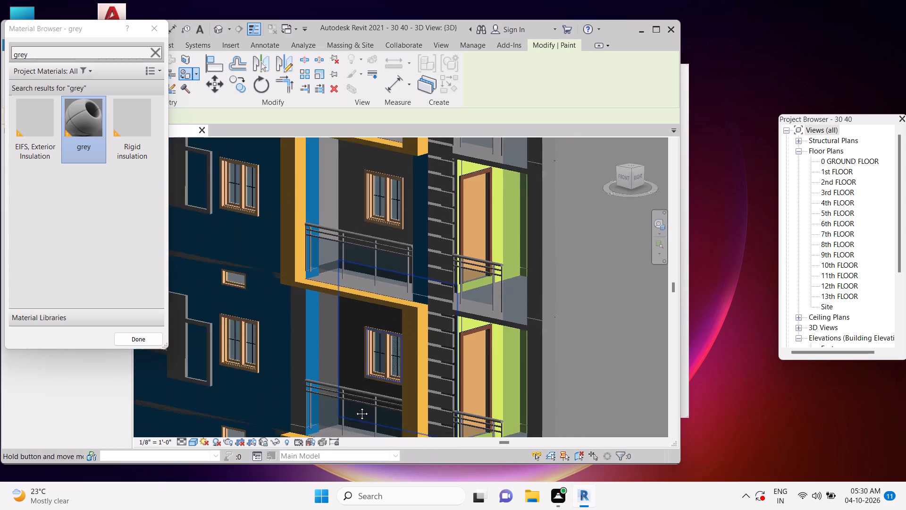
middle_click_drag(355, 407, 354, 409)
left_click(314, 269)
left_click(344, 262)
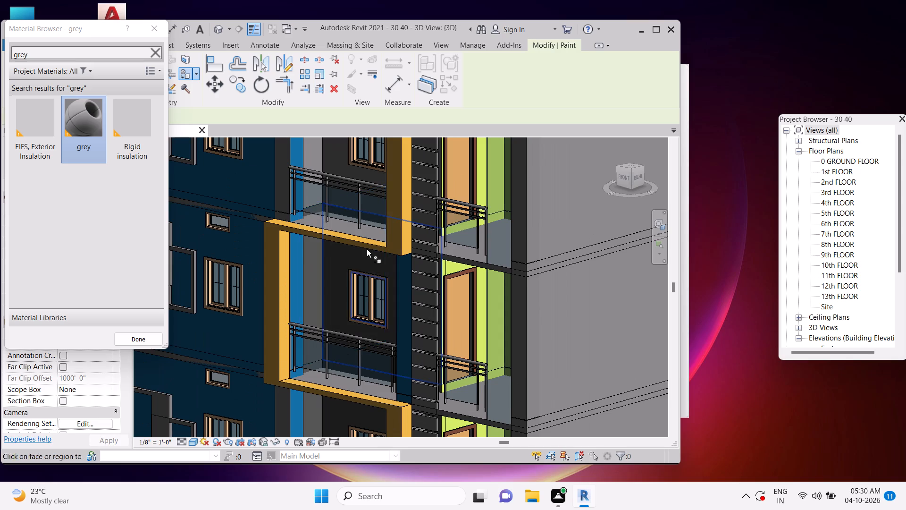
Paint the side and rear walls of the two uppermost front balcony recesses grey.
middle_click_drag(366, 254, 354, 402)
left_click(299, 244)
left_click(337, 246)
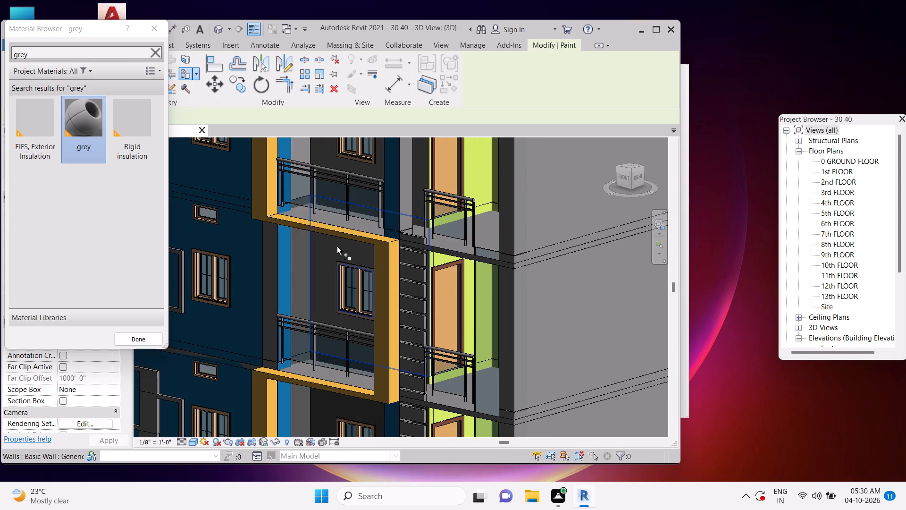
middle_click_drag(344, 242, 347, 413)
left_click(299, 270)
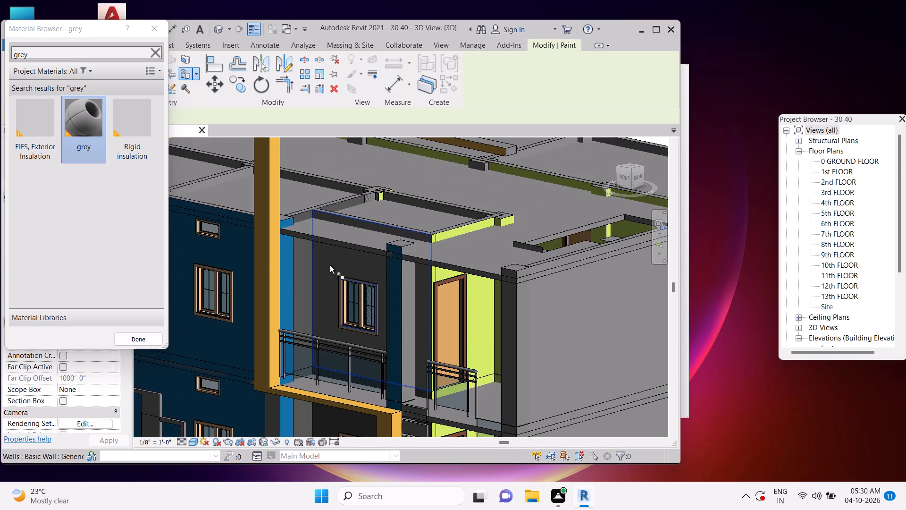
left_click(330, 265)
Paint the inner face of the end wall behind the corner balconies grey on the top two storeys.
scroll(324, 257, "down", 9)
middle_click_drag(368, 336, 430, 334, "shift")
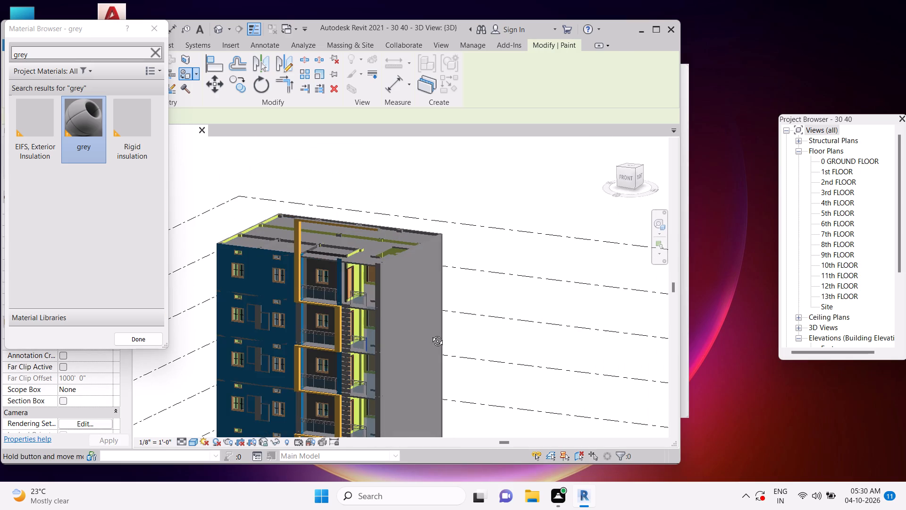
middle_click_drag(430, 334, 495, 335, "shift")
scroll(395, 293, "up", 6)
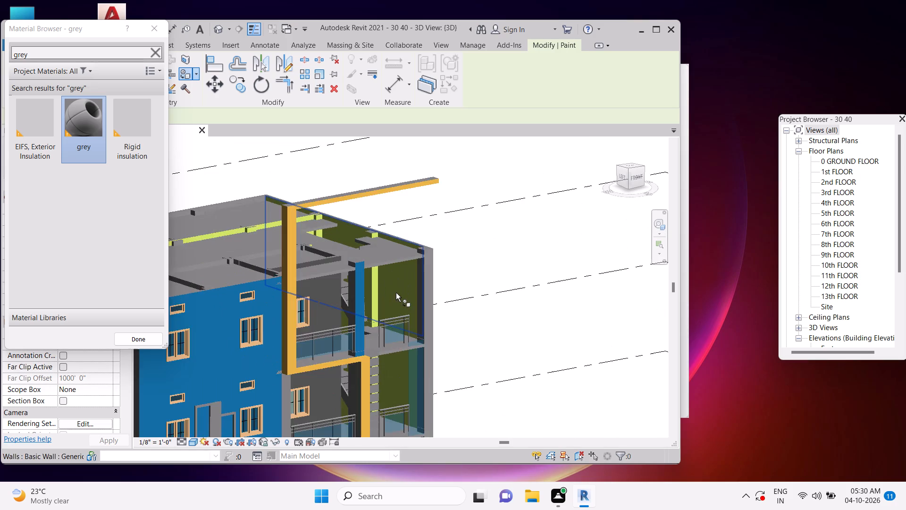
scroll(396, 293, "up", 8)
left_click(426, 267)
scroll(426, 267, "down", 3)
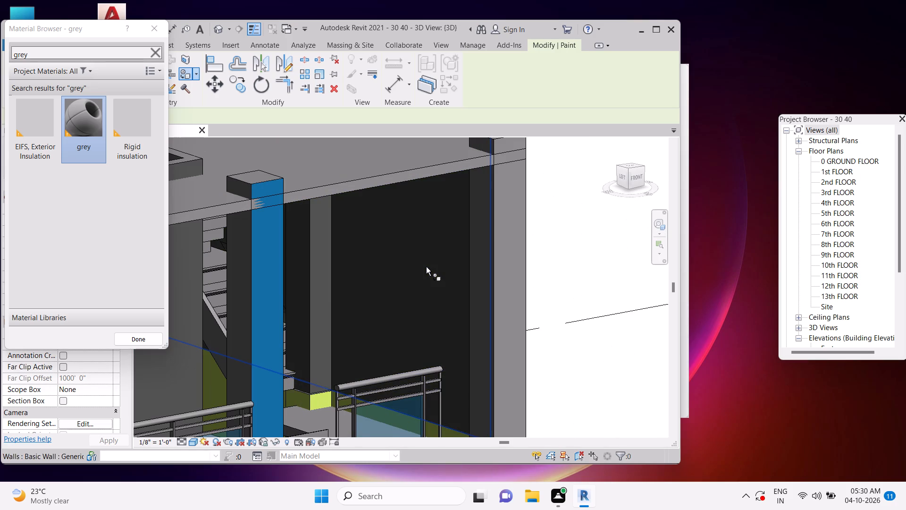
middle_click_drag(437, 385, 445, 298)
scroll(445, 296, "up", 5)
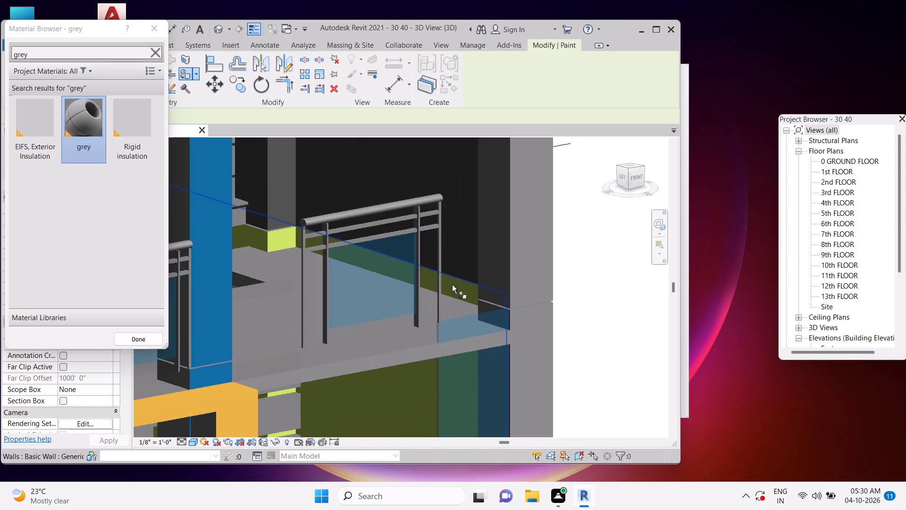
left_click(452, 284)
Paint the inner end wall behind the corner balconies grey on the third and fourth storeys from the top.
scroll(451, 284, "down", 5)
middle_click_drag(448, 346, 455, 178)
scroll(448, 310, "up", 1)
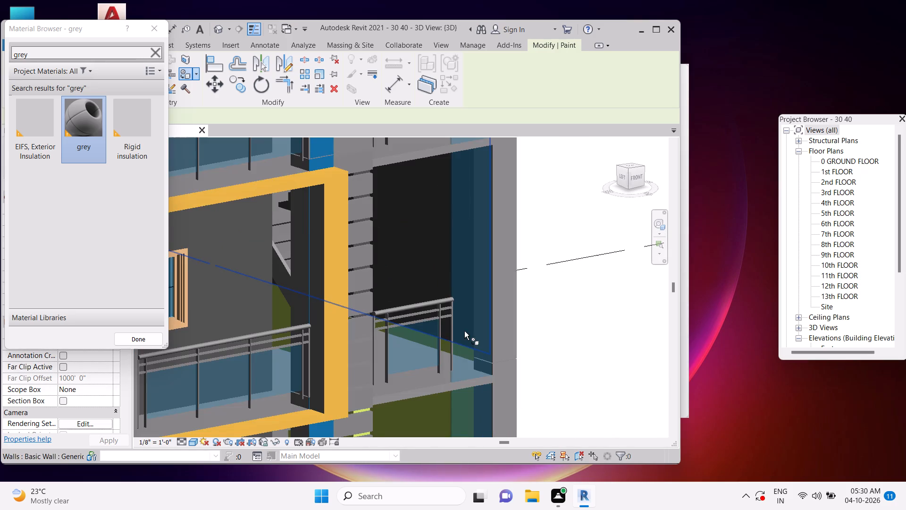
scroll(453, 344, "up", 4)
left_click(440, 345)
scroll(440, 344, "down", 4)
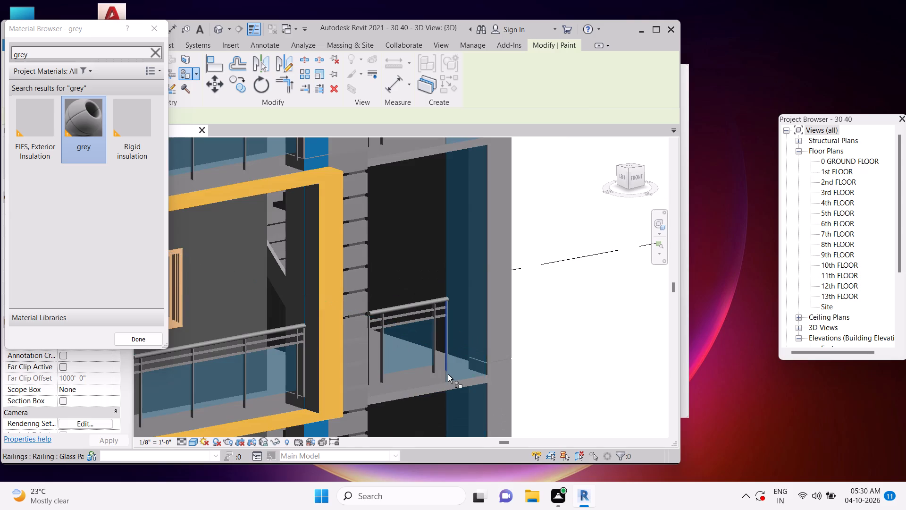
scroll(448, 374, "down", 1)
middle_click_drag(447, 374, 474, 174)
middle_click_drag(462, 300, 463, 209)
scroll(462, 231, "up", 3)
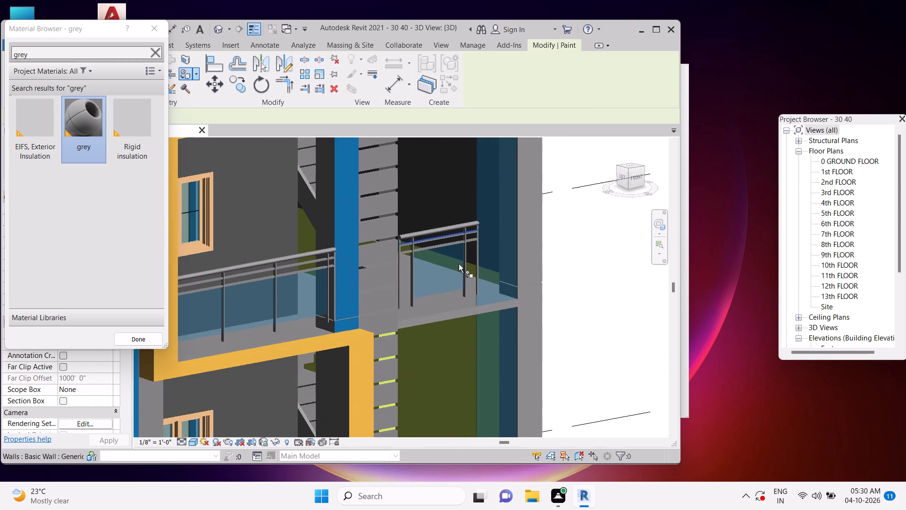
left_click(473, 281)
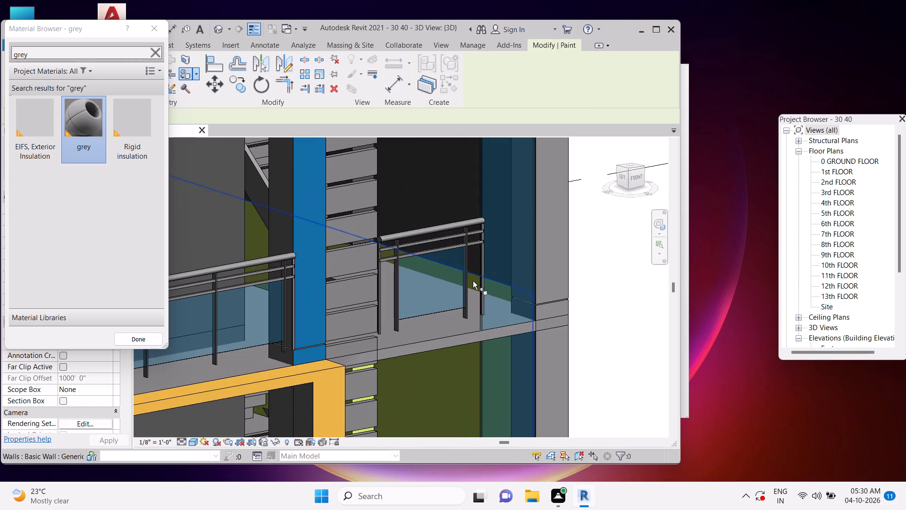
Paint the inner end wall behind the corner balconies grey on the fifth and sixth storeys from the top.
middle_click_drag(469, 376, 470, 170)
middle_click_drag(458, 276, 467, 145)
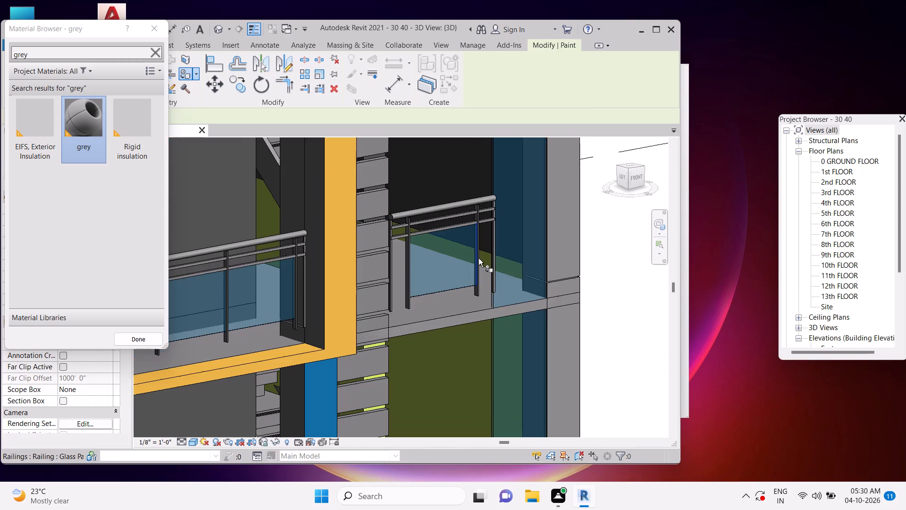
scroll(478, 258, "up", 4)
left_click(485, 260)
scroll(485, 260, "down", 4)
middle_click_drag(489, 348, 487, 180)
scroll(489, 348, "down", 1)
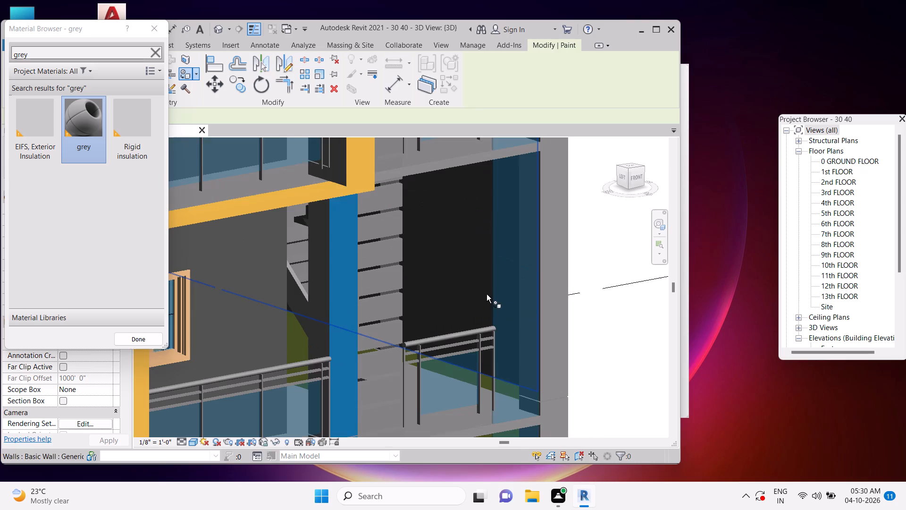
middle_click_drag(488, 308, 488, 197)
scroll(493, 266, "up", 7)
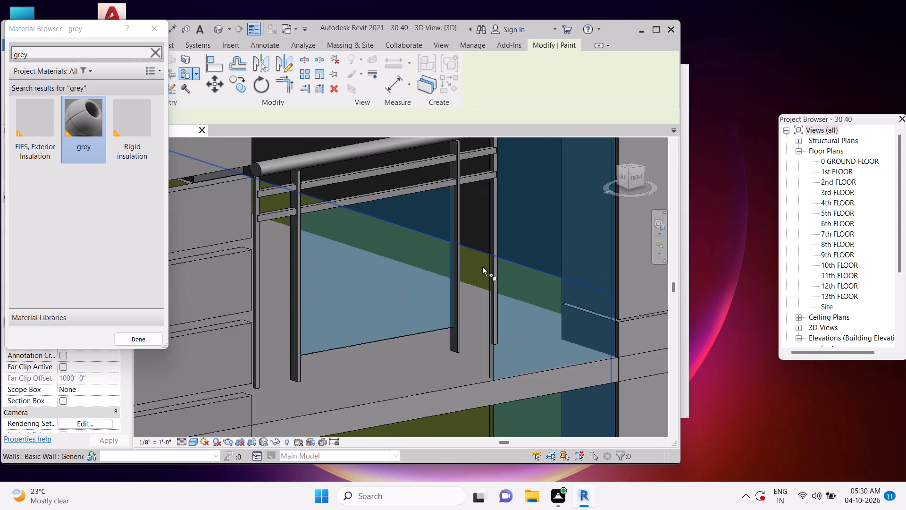
left_click(482, 267)
Paint the inner end wall behind the corner balconies grey on the seventh and eighth storeys from the top.
scroll(482, 267, "down", 5)
middle_click_drag(470, 323, 472, 167)
middle_click_drag(478, 289, 476, 143)
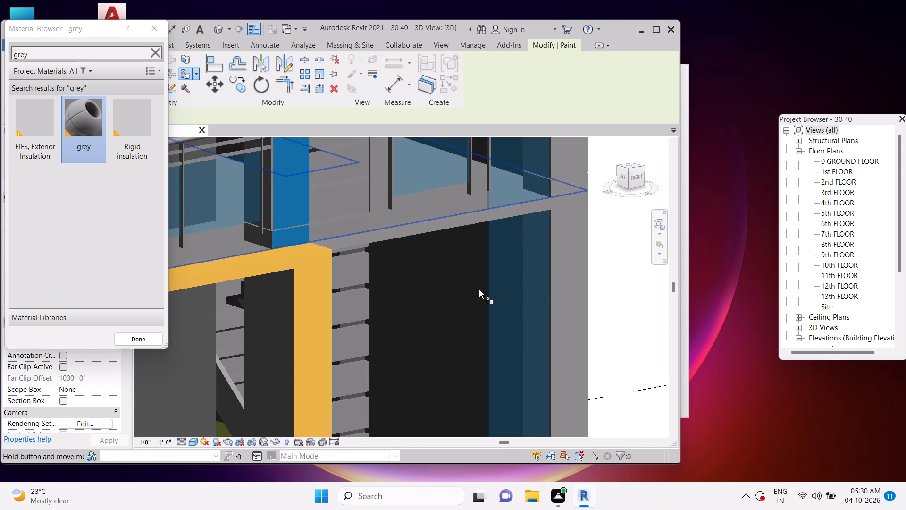
middle_click_drag(466, 352, 466, 238)
scroll(470, 245, "up", 3)
left_click(486, 206)
scroll(477, 249, "down", 4)
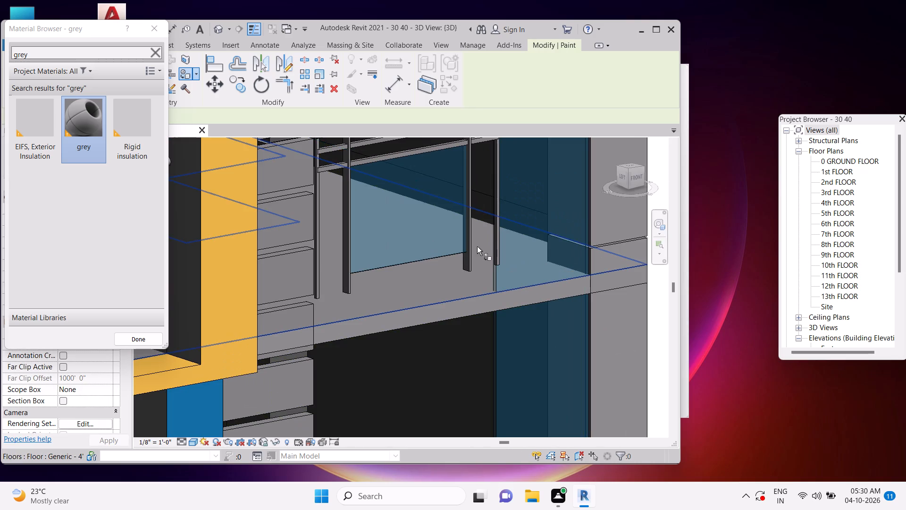
middle_click_drag(474, 358, 485, 226)
middle_click_drag(481, 330, 487, 269)
scroll(495, 353, "up", 5)
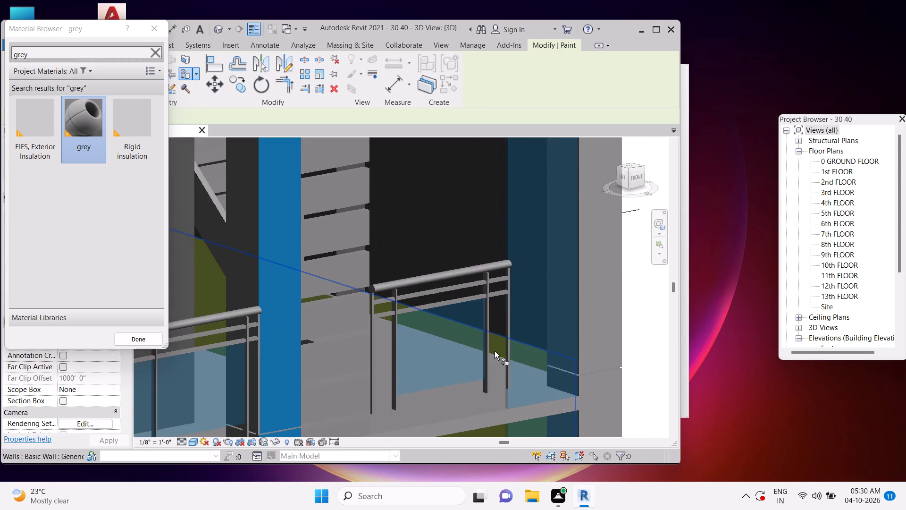
left_click(498, 342)
Paint the inner end wall behind the corner balconies grey on the ninth and tenth storeys from the top.
scroll(498, 342, "down", 6)
middle_click_drag(498, 391, 485, 226)
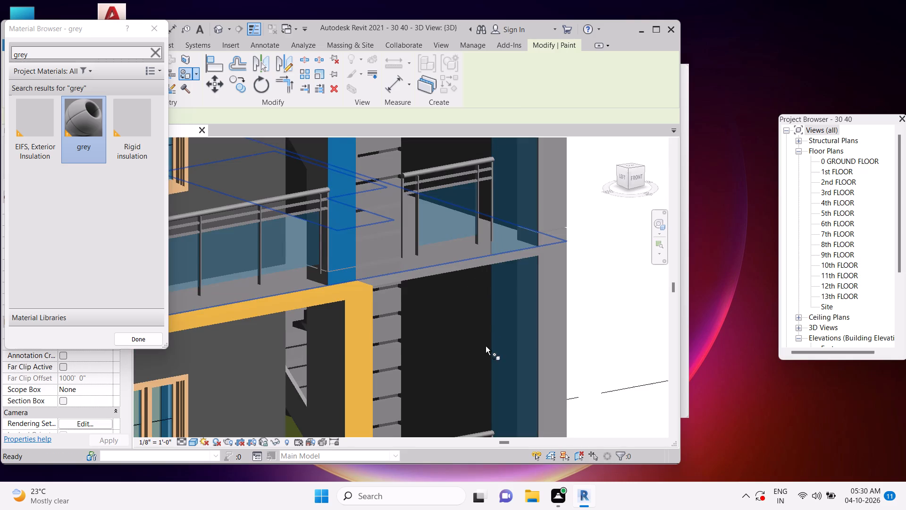
middle_click_drag(483, 357, 483, 238)
left_click(484, 345)
scroll(485, 355, "down", 1)
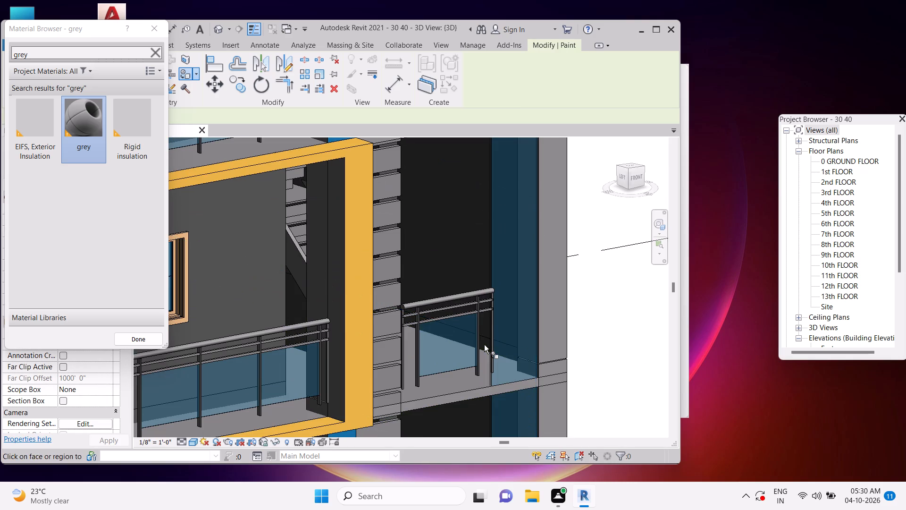
scroll(484, 345, "down", 1)
middle_click_drag(484, 360, 490, 195)
scroll(484, 344, "up", 1)
middle_click_drag(495, 340, 499, 197)
scroll(498, 255, "up", 5)
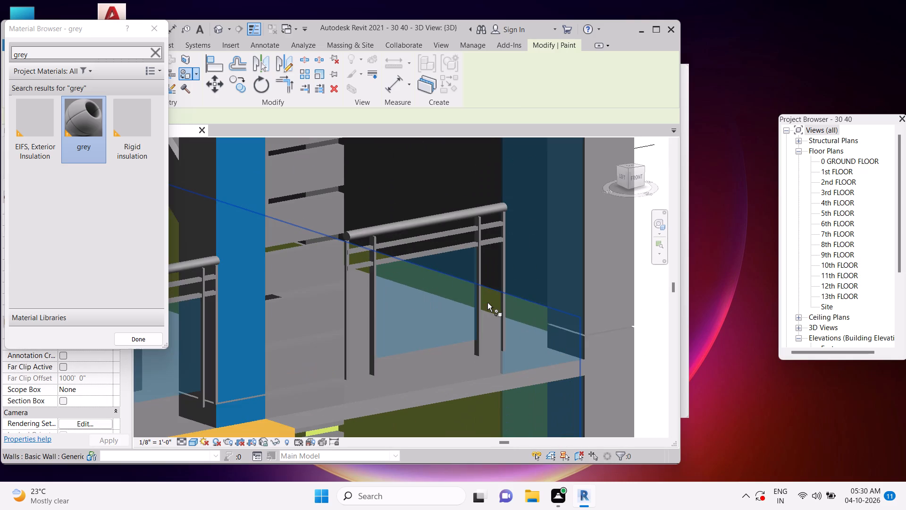
left_click(487, 305)
Paint the inner end wall behind the corner balconies grey on the eleventh and twelfth storeys from the top.
scroll(487, 305, "down", 5)
middle_click_drag(496, 392, 509, 204)
middle_click_drag(503, 337, 503, 221)
scroll(502, 242, "up", 2)
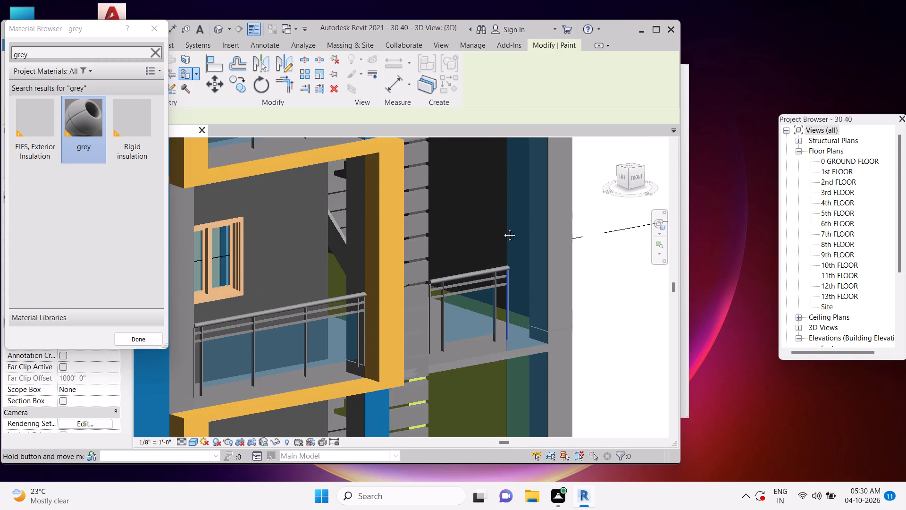
scroll(503, 228, "up", 3)
left_click(497, 229)
scroll(498, 245, "down", 5)
middle_click_drag(503, 336, 492, 283)
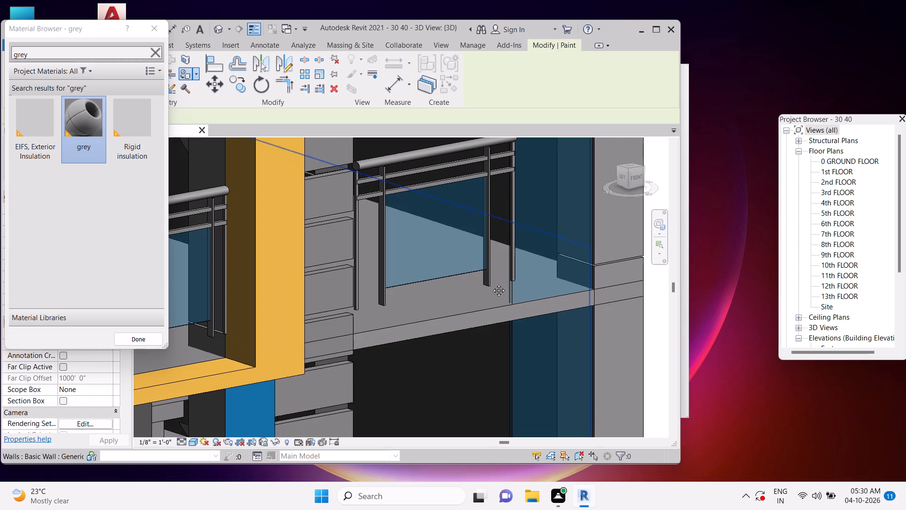
middle_click_drag(492, 283, 486, 164)
middle_click_drag(503, 337, 505, 282)
left_click(481, 336)
Paint the inner end wall grey at the lowest corner balcony and at the open ground-floor entrance below it.
scroll(480, 336, "down", 4)
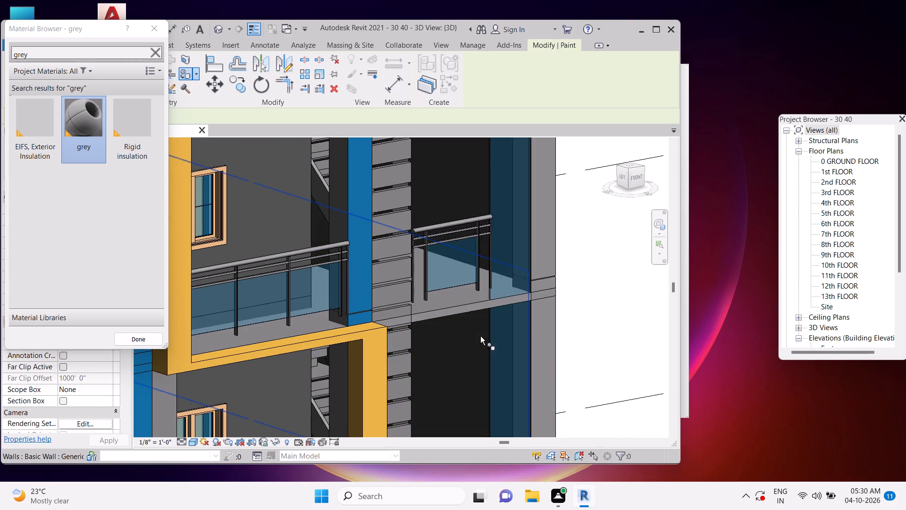
middle_click_drag(486, 368, 504, 165)
left_click(484, 294)
middle_click_drag(504, 370, 504, 368)
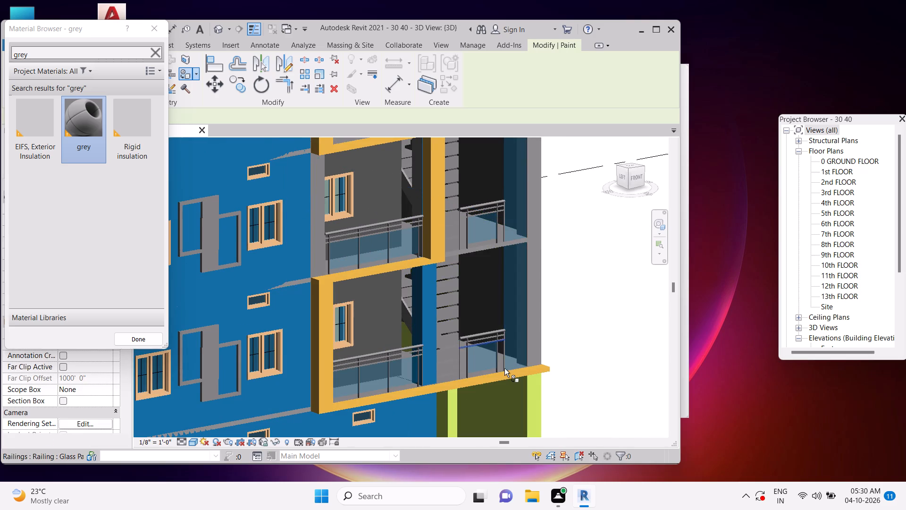
middle_click_drag(504, 368, 510, 194)
left_click(506, 233)
Paint the lime wall beside the ground-floor entrance door with the grey material.
scroll(485, 278, "down", 6)
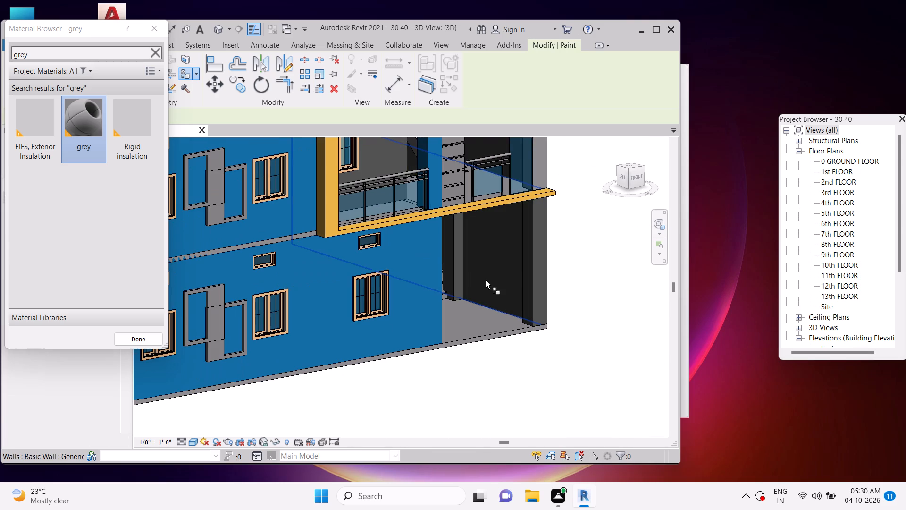
scroll(486, 280, "down", 2)
middle_click_drag(520, 308, 424, 312, "shift")
scroll(429, 266, "up", 3)
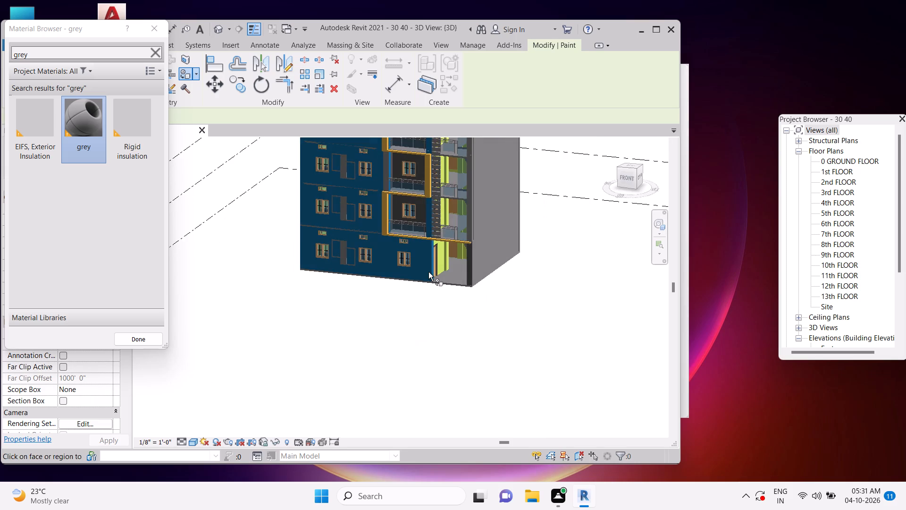
scroll(428, 272, "up", 1)
middle_click_drag(467, 286, 453, 361)
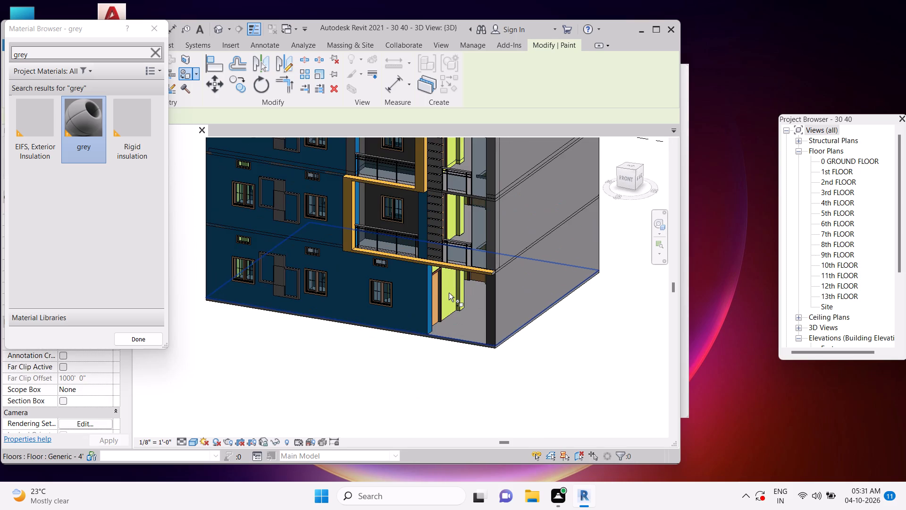
left_click(448, 289)
Paint the two visible faces of the lime column beside the ground-floor entrance door grey.
scroll(459, 292, "up", 9)
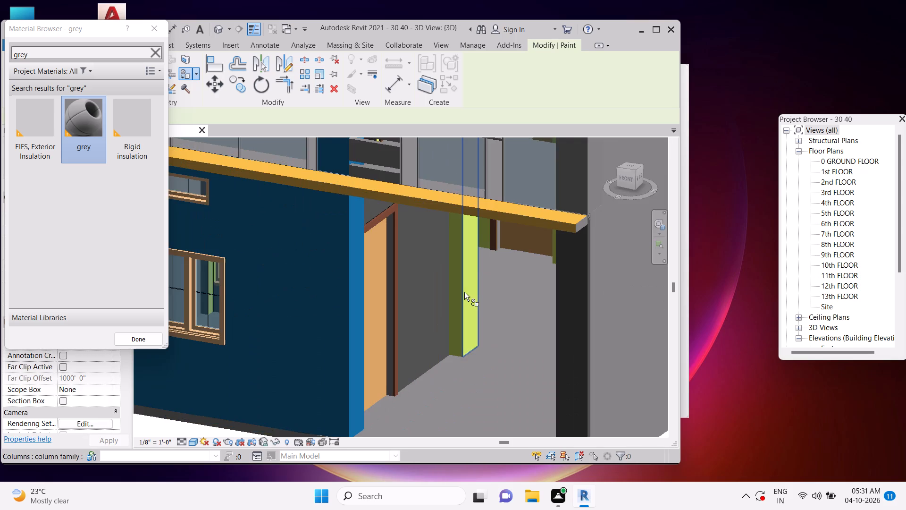
left_click(473, 289)
scroll(462, 318, "up", 5)
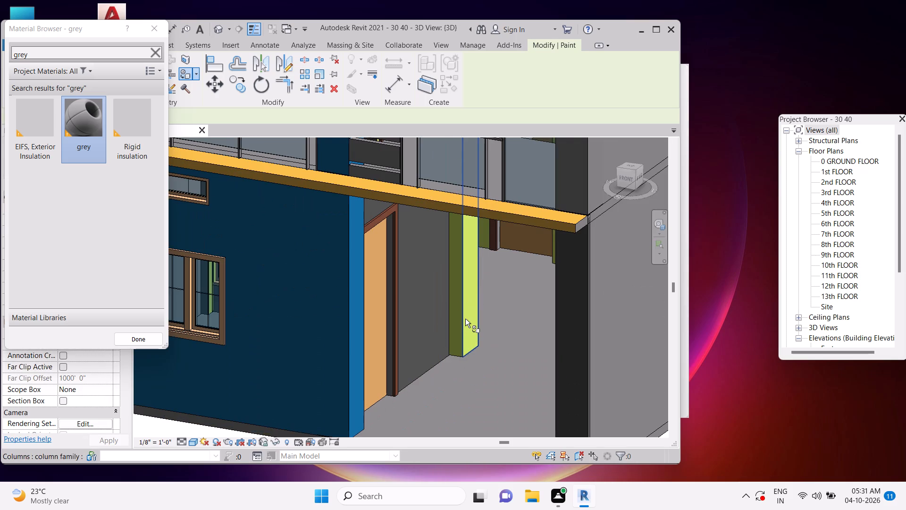
left_click(455, 318)
left_click(487, 314)
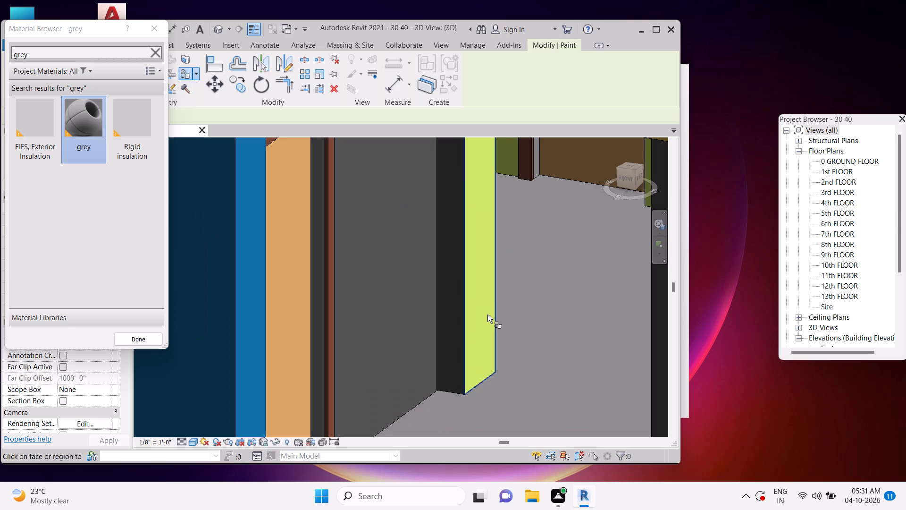
scroll(487, 315, "down", 7)
middle_click_drag(495, 279, 493, 298)
scroll(495, 289, "up", 9)
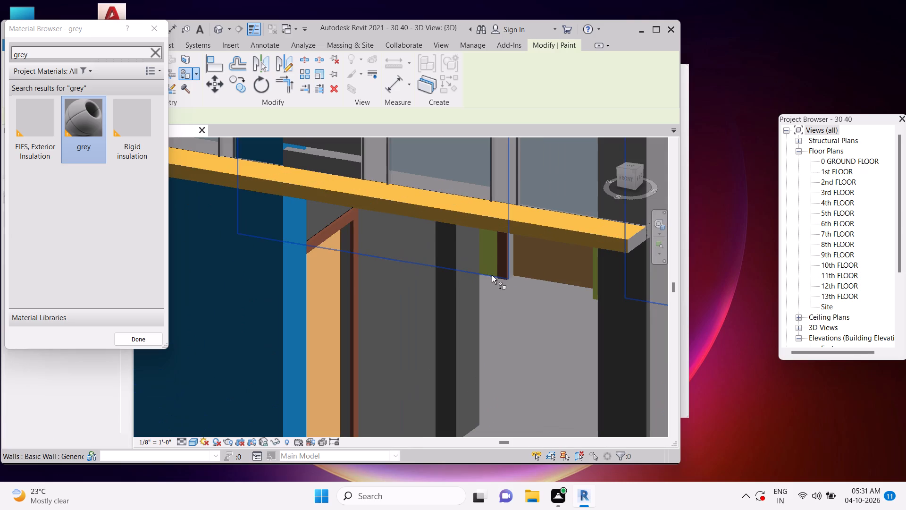
Paint the lime wall strips on both sides of the inner brown door at the ground-floor entrance grey.
left_click(492, 258)
left_click(548, 249)
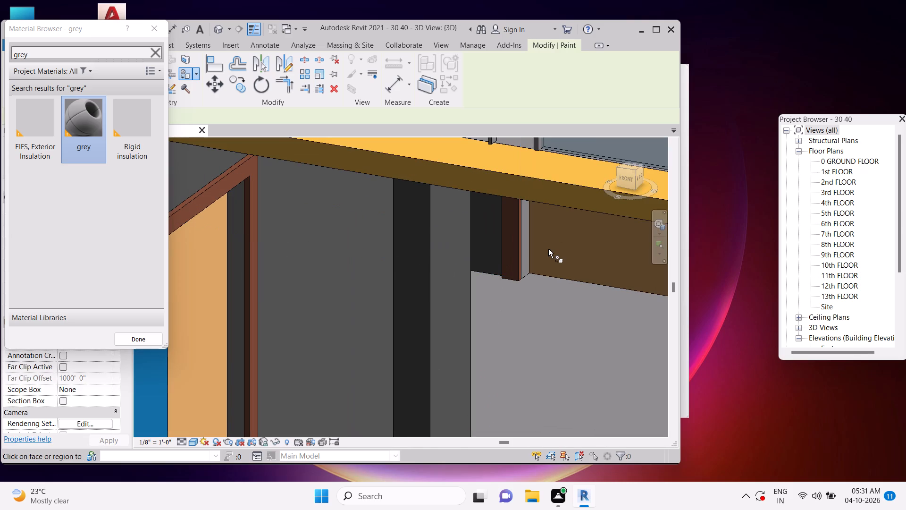
left_click(593, 261)
Reselect the grey material and paint the lime back wall behind the lowest corner balcony with it.
scroll(592, 261, "down", 3)
middle_click_drag(589, 261, 523, 297)
middle_click_drag(546, 346, 545, 344, "shift")
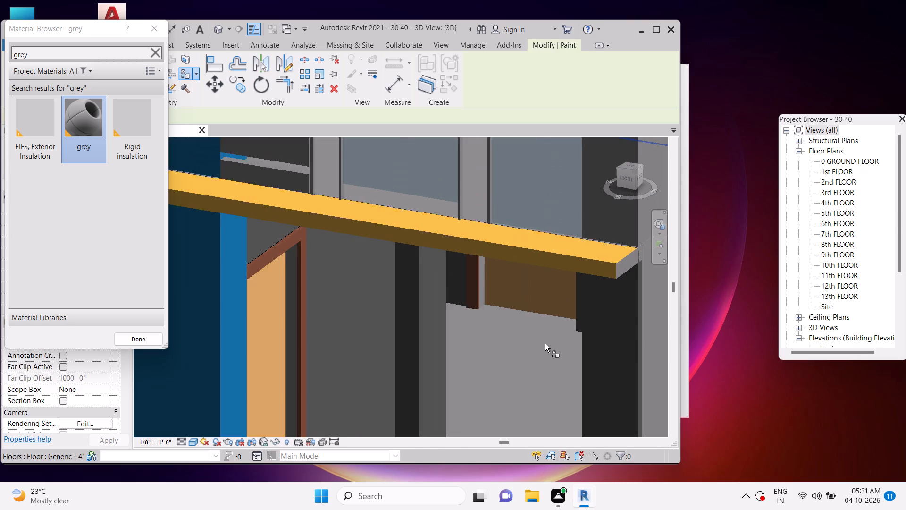
middle_click_drag(545, 344, 565, 318, "shift")
scroll(555, 332, "down", 4)
middle_click_drag(566, 344, 626, 153)
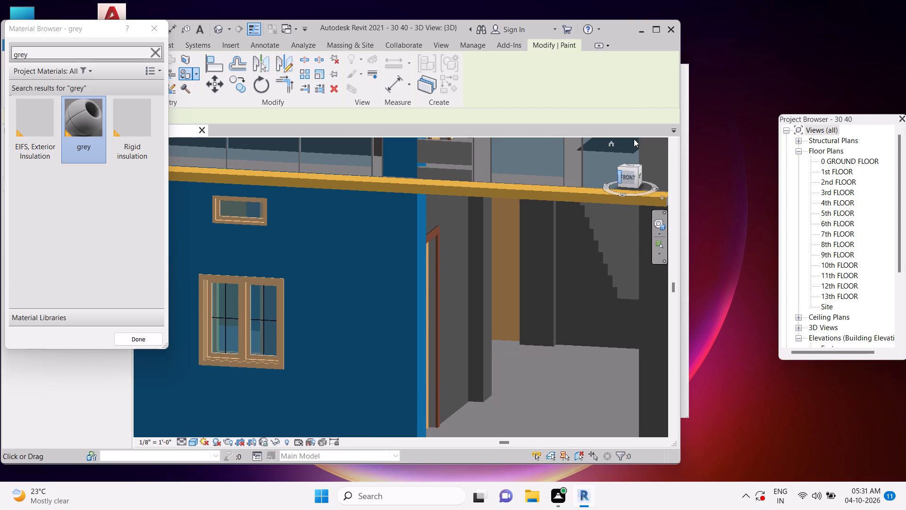
middle_click_drag(555, 303, 610, 319)
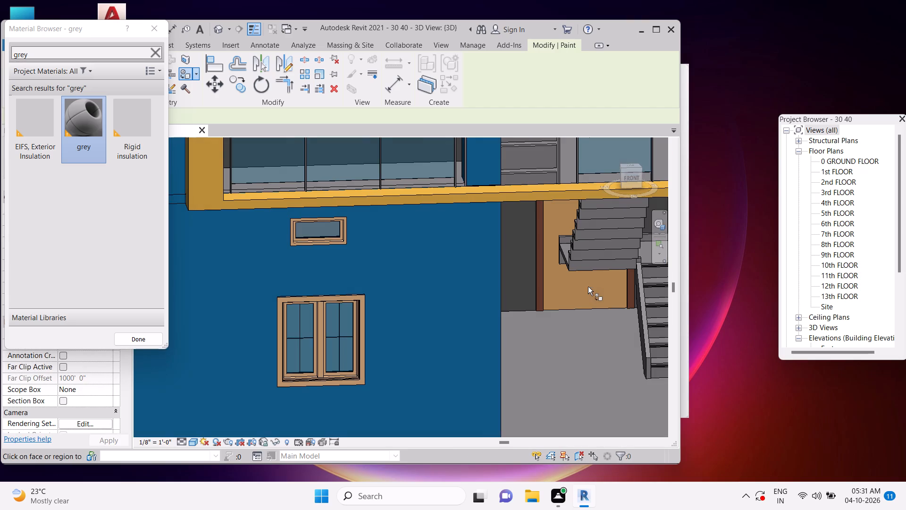
left_click(587, 286)
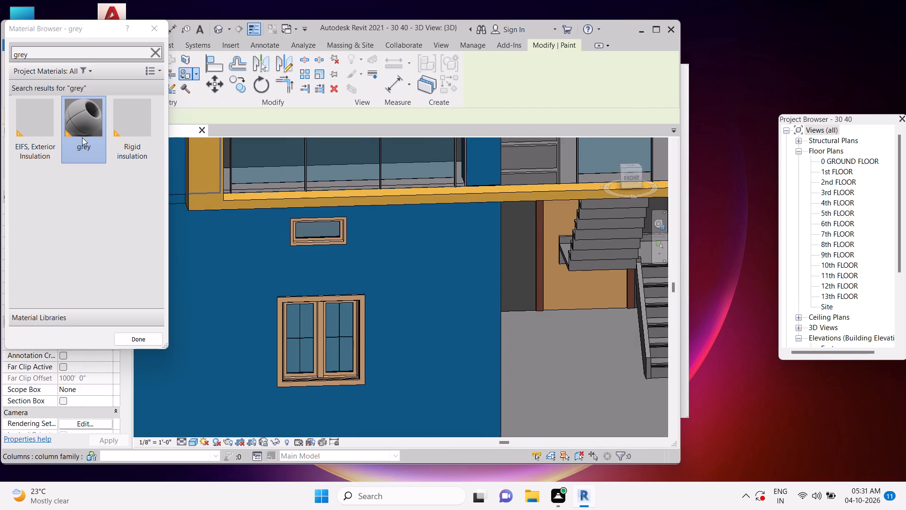
left_click(82, 136)
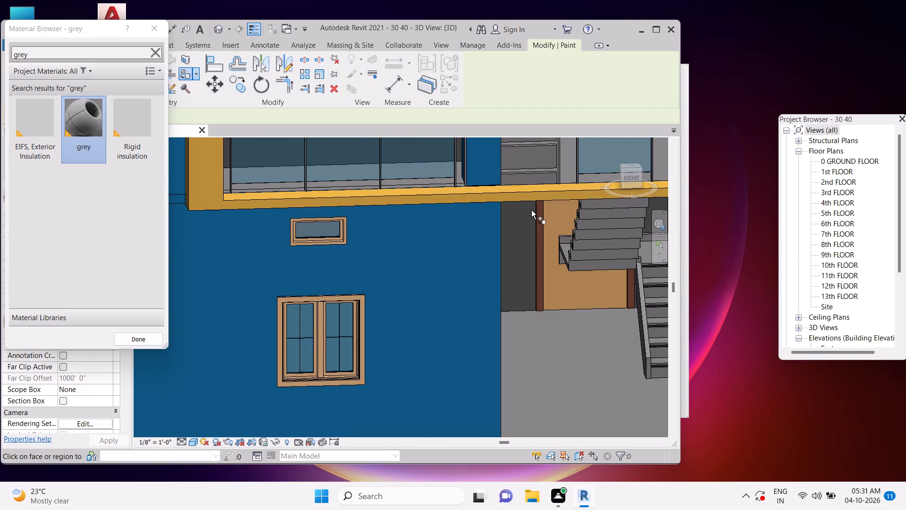
scroll(529, 204, "down", 5)
middle_click_drag(549, 237, 516, 294)
scroll(548, 237, "down", 1)
middle_click_drag(566, 294, 565, 294, "shift")
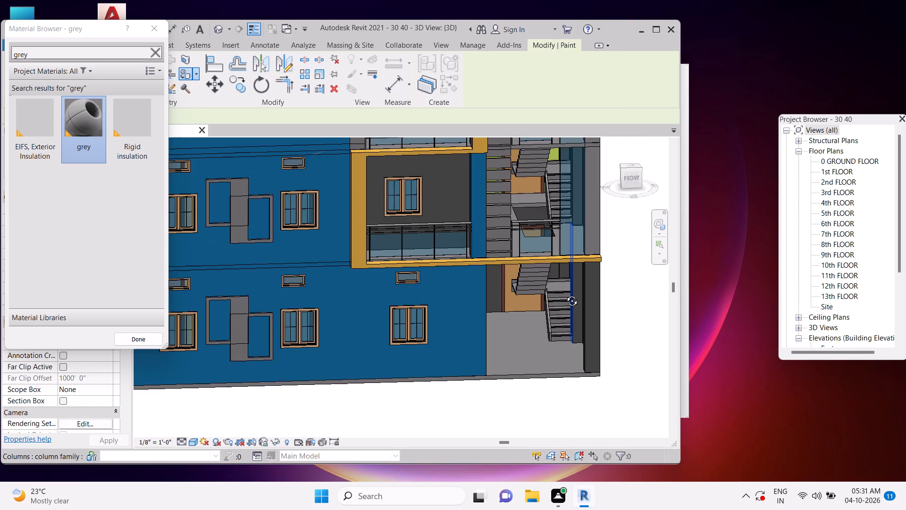
middle_click_drag(565, 294, 546, 299, "shift")
left_click(511, 153)
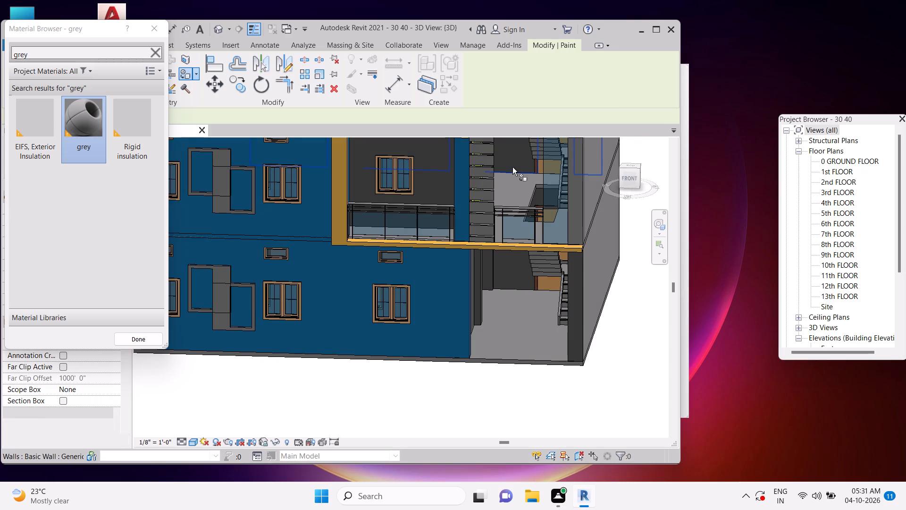
Paint the lime back walls behind the second to fifth corner balconies from the bottom grey.
scroll(514, 165, "down", 4)
middle_click_drag(513, 170, 496, 347)
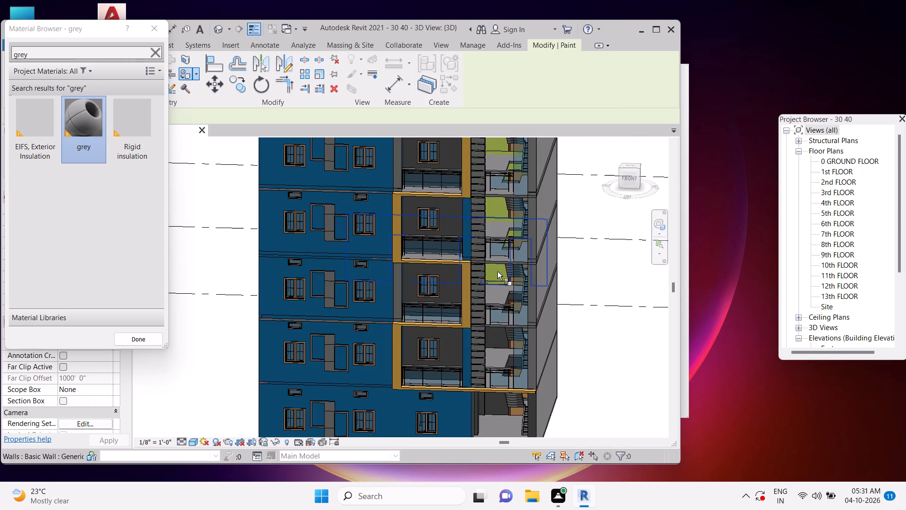
left_click(497, 271)
left_click(494, 210)
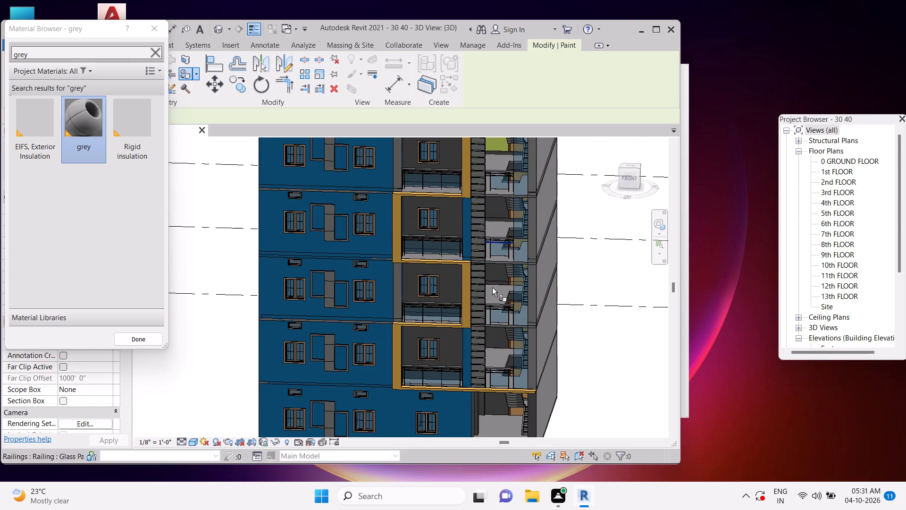
middle_click_drag(505, 300, 500, 391)
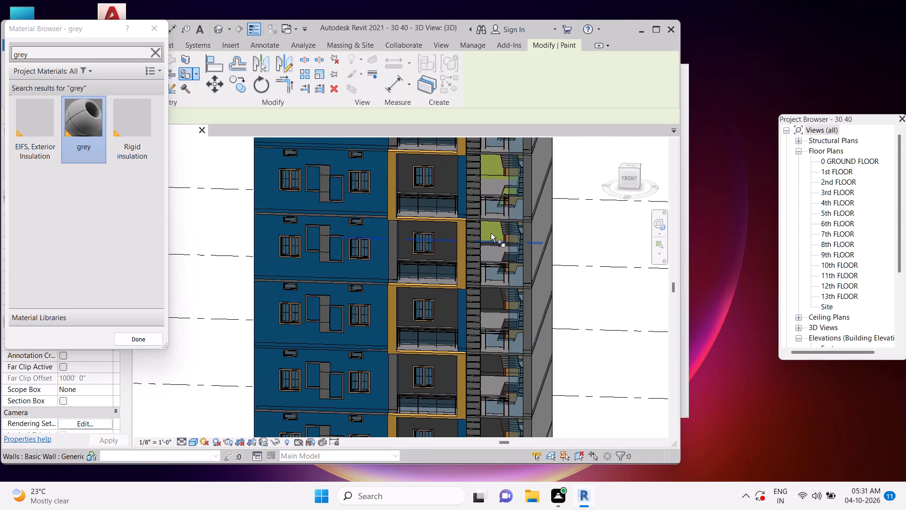
left_click(491, 229)
left_click(492, 166)
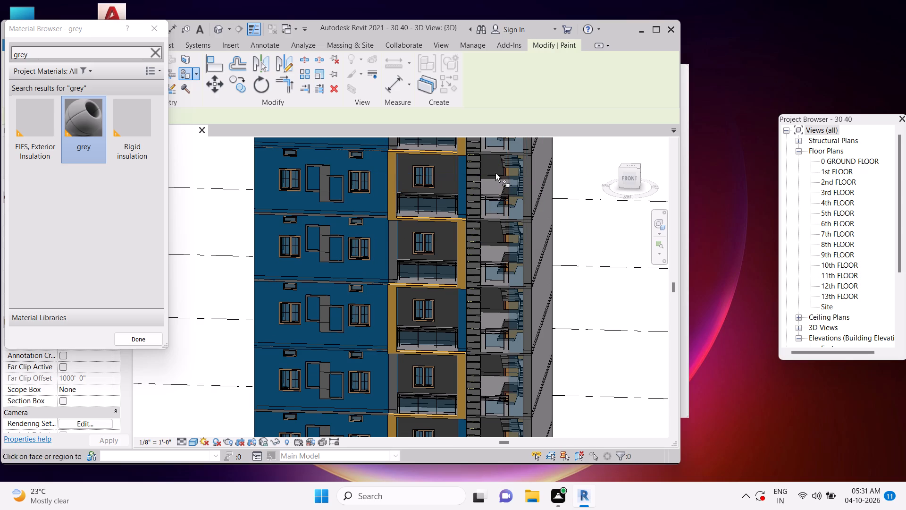
Paint the lime back walls behind the sixth, seventh and eighth corner balconies from the bottom grey.
middle_click_drag(504, 188, 504, 314)
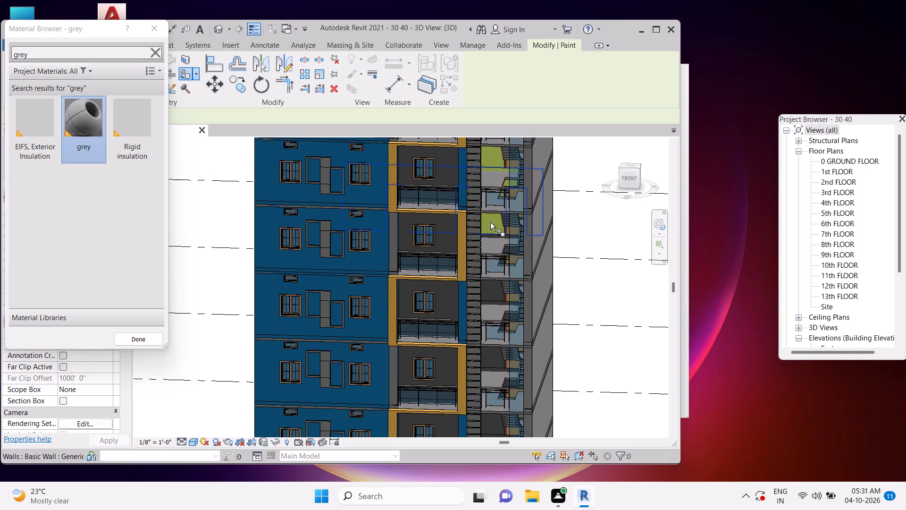
left_click(490, 222)
left_click(494, 155)
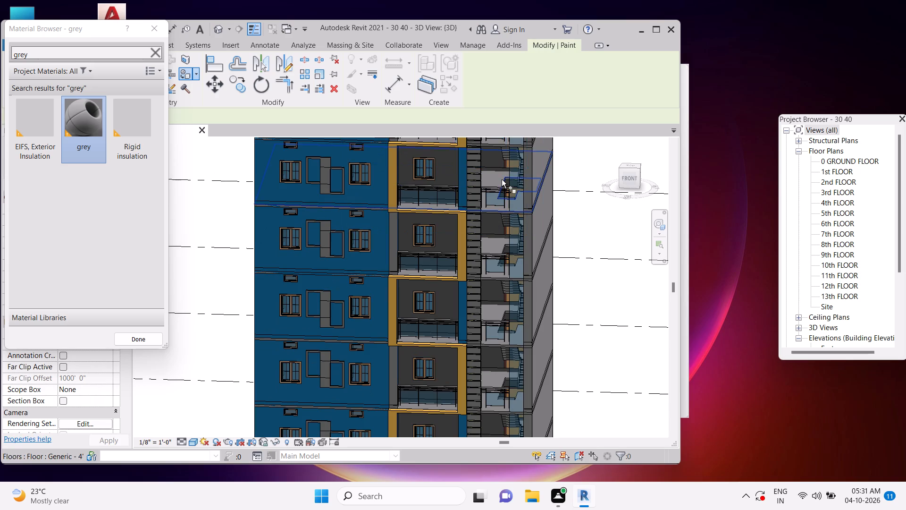
middle_click_drag(502, 184, 495, 311)
left_click(482, 217)
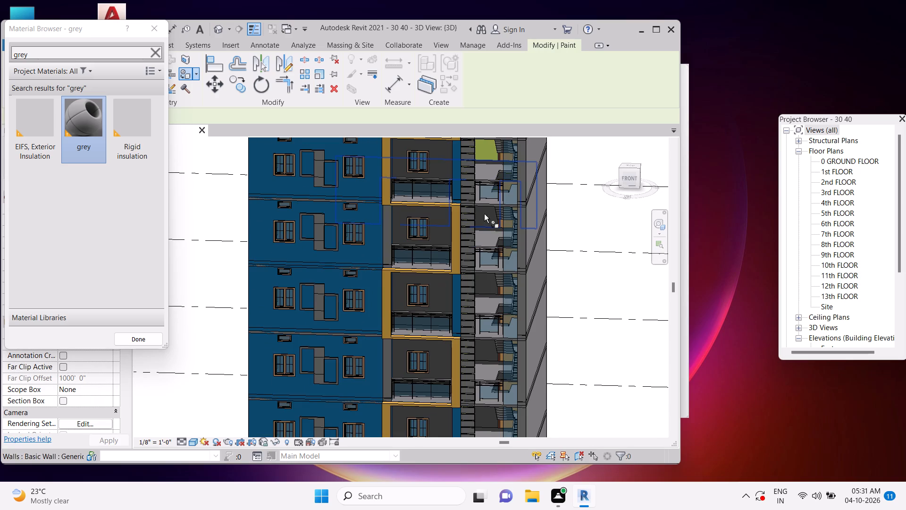
Paint the lime back walls grey from the ninth corner balcony from the bottom up to the top one.
middle_click_drag(486, 229, 487, 331)
left_click(484, 248)
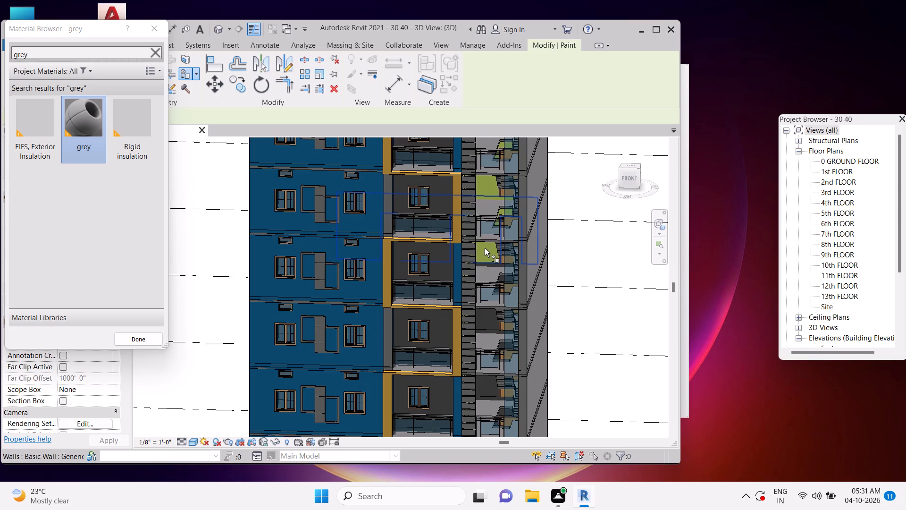
left_click(485, 187)
middle_click_drag(494, 211, 501, 329)
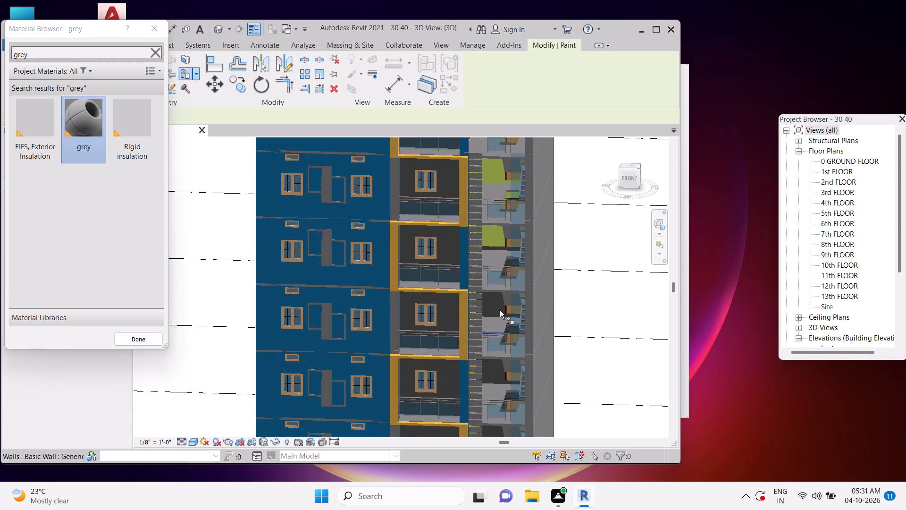
left_click(494, 236)
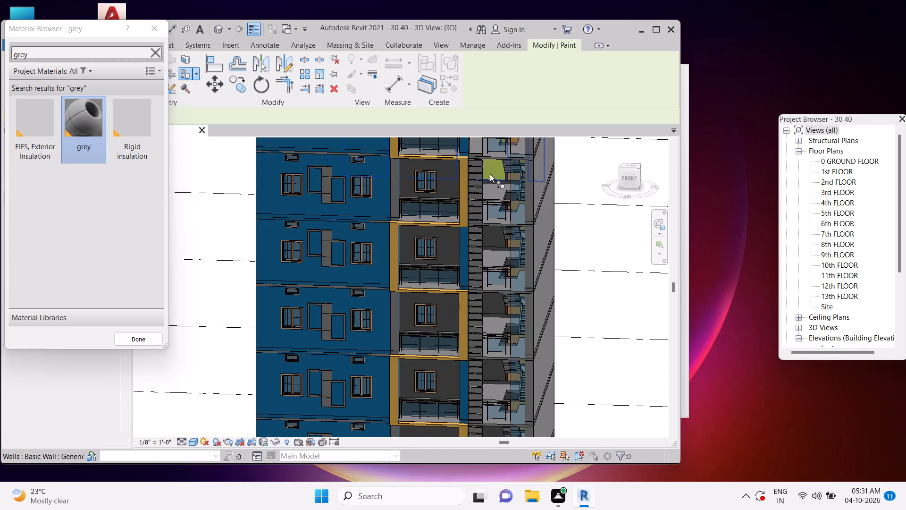
left_click(490, 173)
middle_click_drag(492, 184, 492, 309)
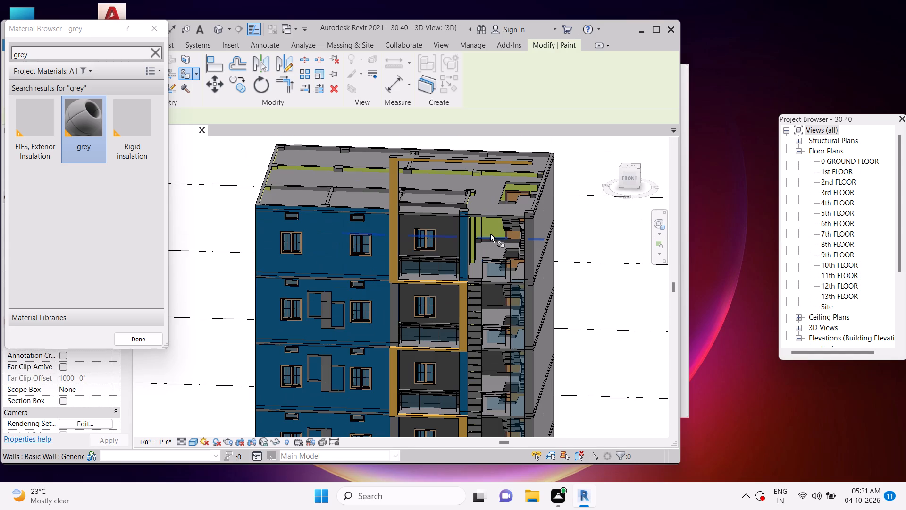
left_click(492, 227)
Paint the lime wall strip and column faces beside the top corner balcony's door grey, including the short lower faces.
scroll(478, 236, "up", 10)
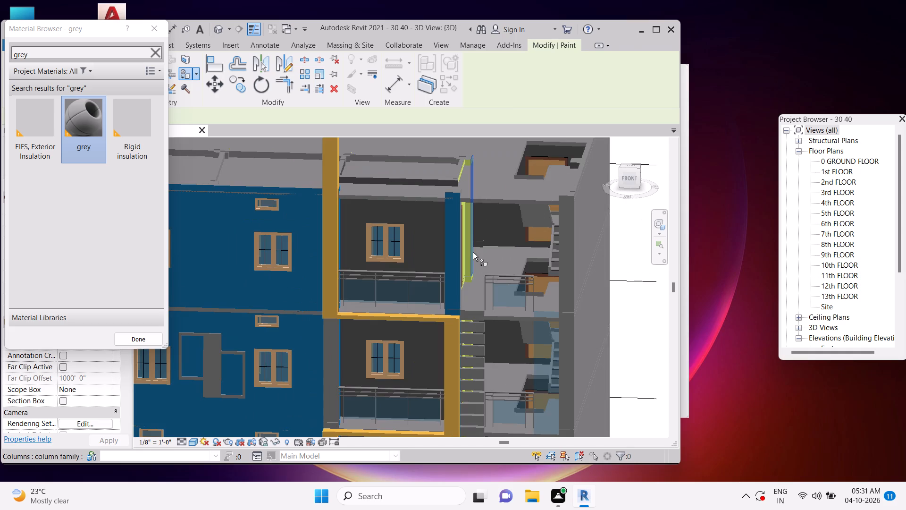
scroll(450, 308, "up", 4)
left_click(450, 311)
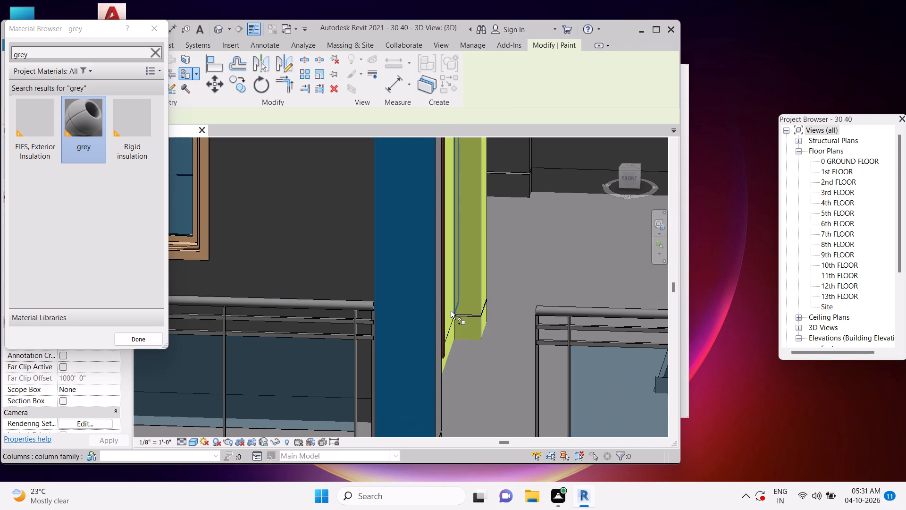
left_click(447, 314)
left_click(469, 289)
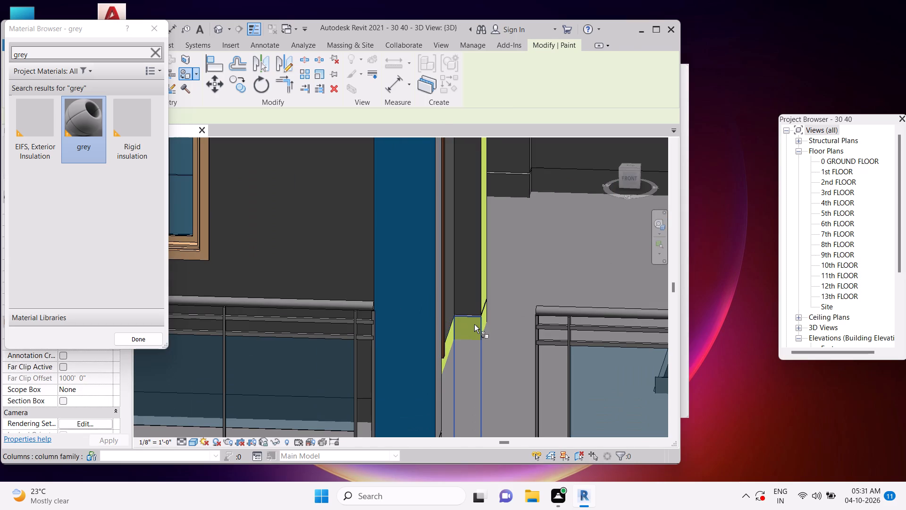
left_click(472, 325)
scroll(451, 347, "up", 5)
left_click(445, 356)
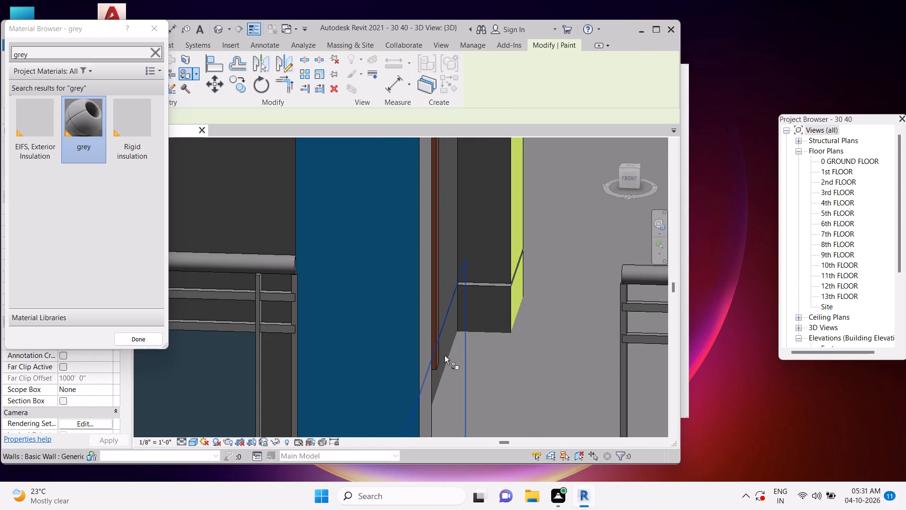
left_click(518, 296)
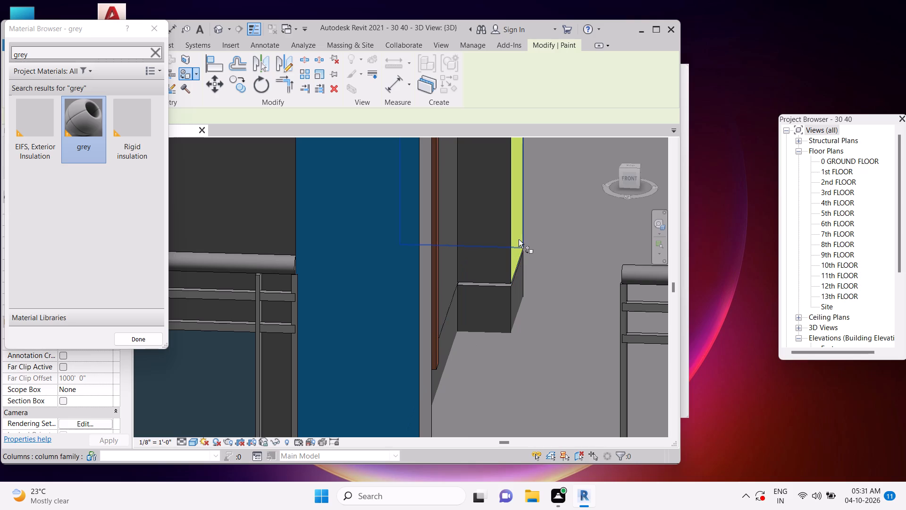
scroll(516, 253, "up", 3)
left_click(516, 253)
Try to paint the lime wall strip at the second corner balcony from the top grey, and end the Paint command.
scroll(515, 255, "down", 17)
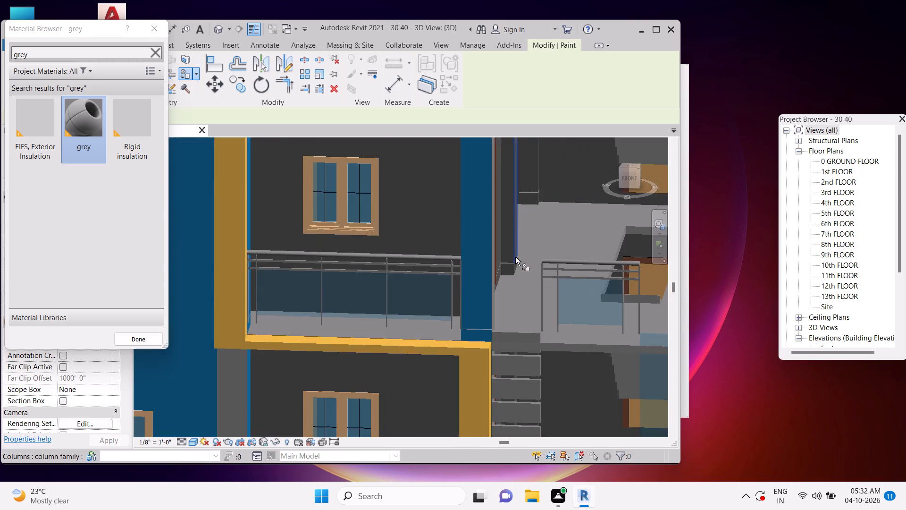
middle_click_drag(565, 299, 502, 311)
scroll(544, 382, "up", 4)
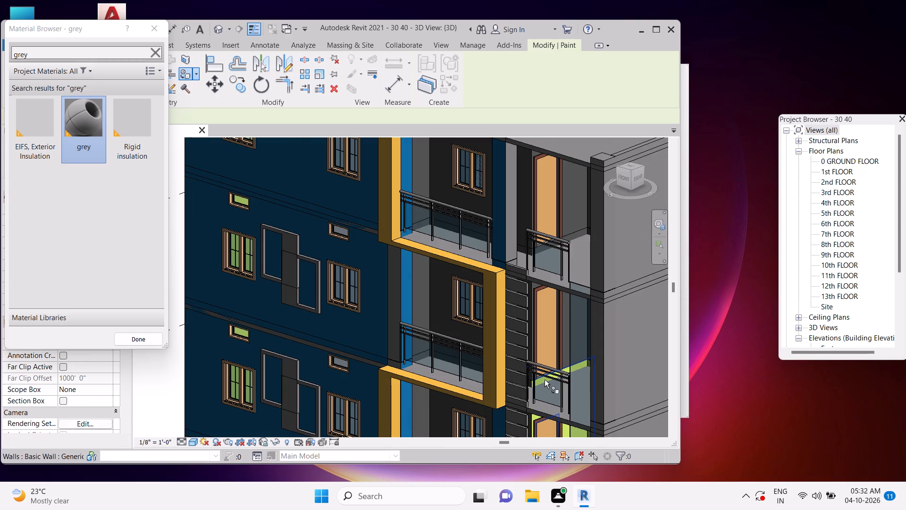
scroll(545, 380, "up", 8)
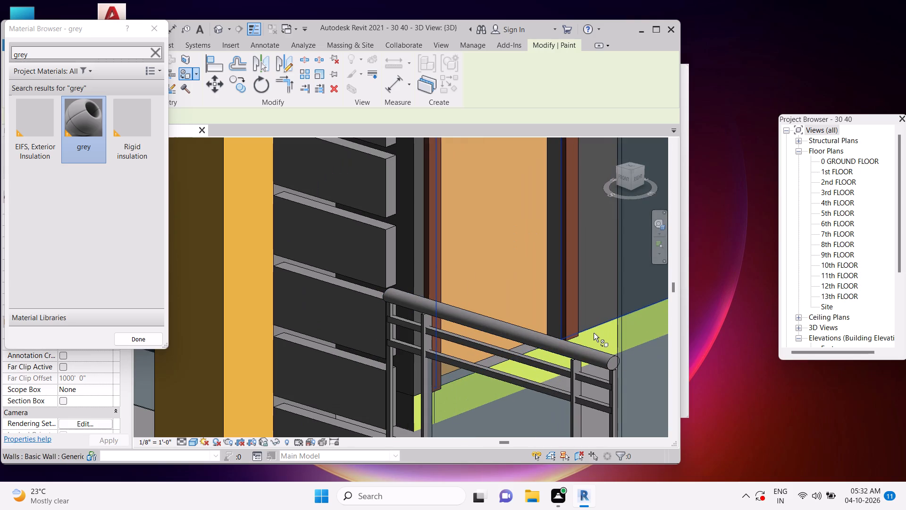
left_click(594, 332)
scroll(594, 333, "down", 15)
middle_click_drag(571, 334, 450, 294)
scroll(442, 285, "down", 2)
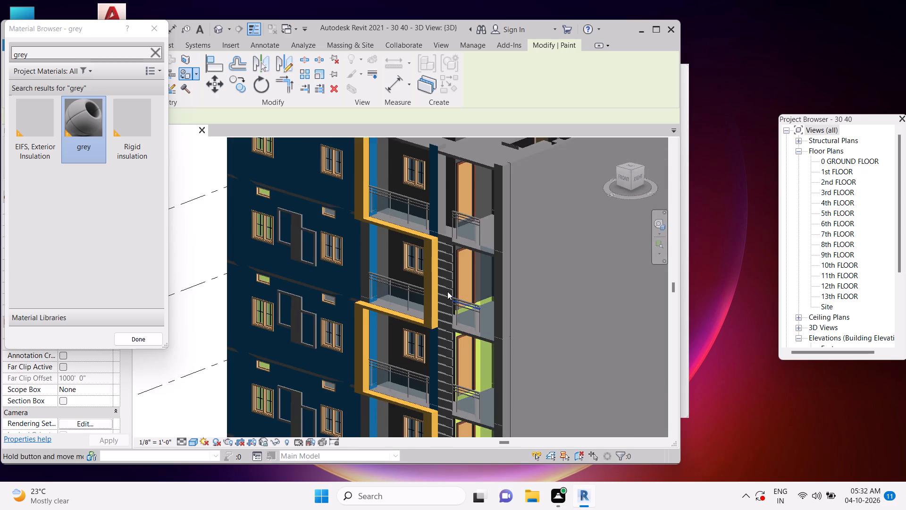
scroll(447, 291, "down", 4)
key("Escape")
key("Escape")
key("Escape")
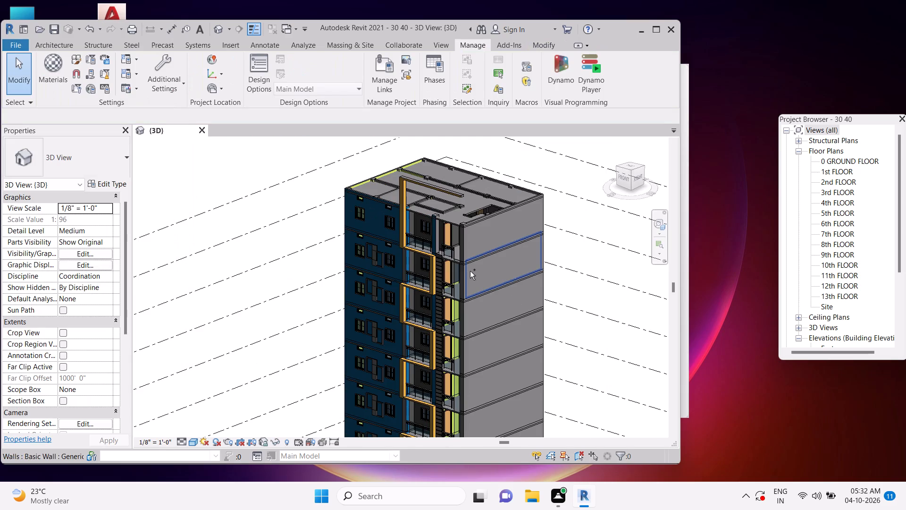
Save the project.
key("ctrl+s")
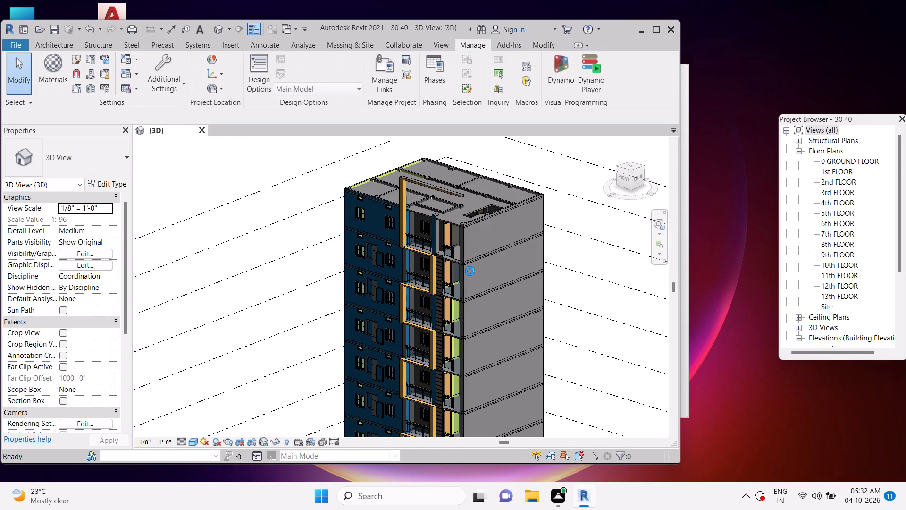
key("Escape")
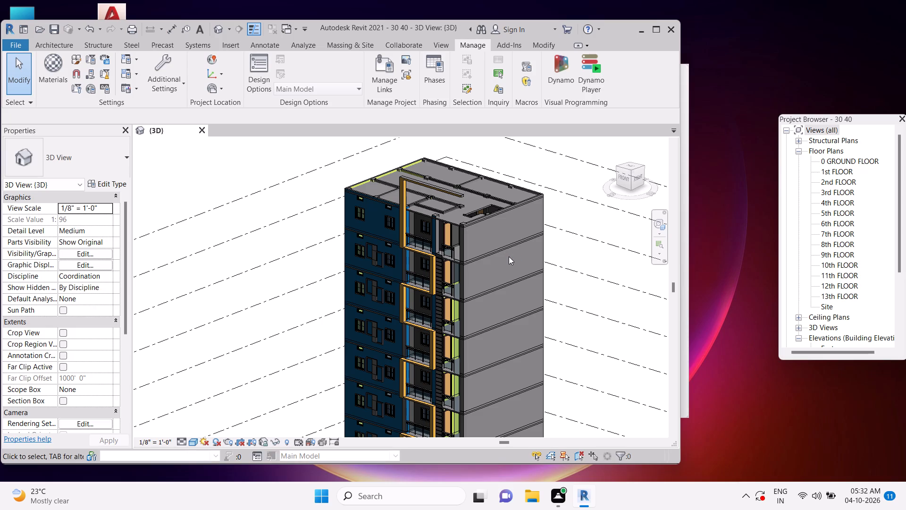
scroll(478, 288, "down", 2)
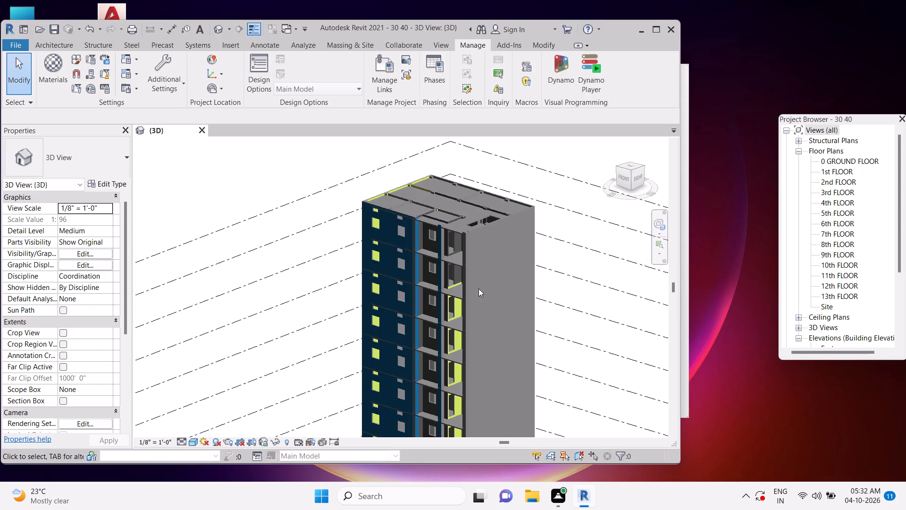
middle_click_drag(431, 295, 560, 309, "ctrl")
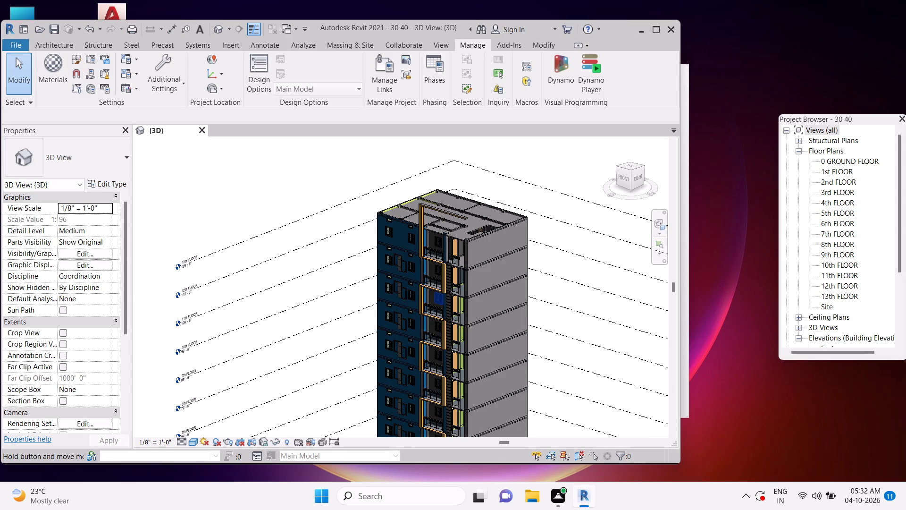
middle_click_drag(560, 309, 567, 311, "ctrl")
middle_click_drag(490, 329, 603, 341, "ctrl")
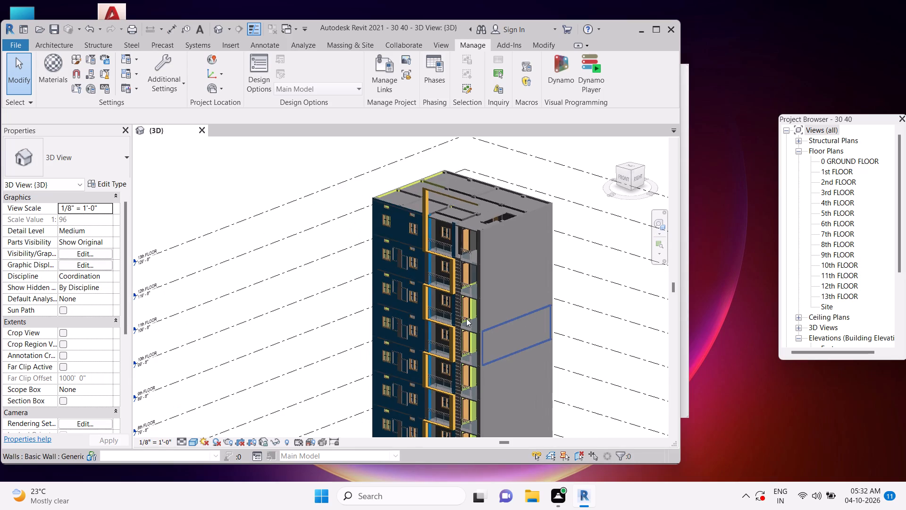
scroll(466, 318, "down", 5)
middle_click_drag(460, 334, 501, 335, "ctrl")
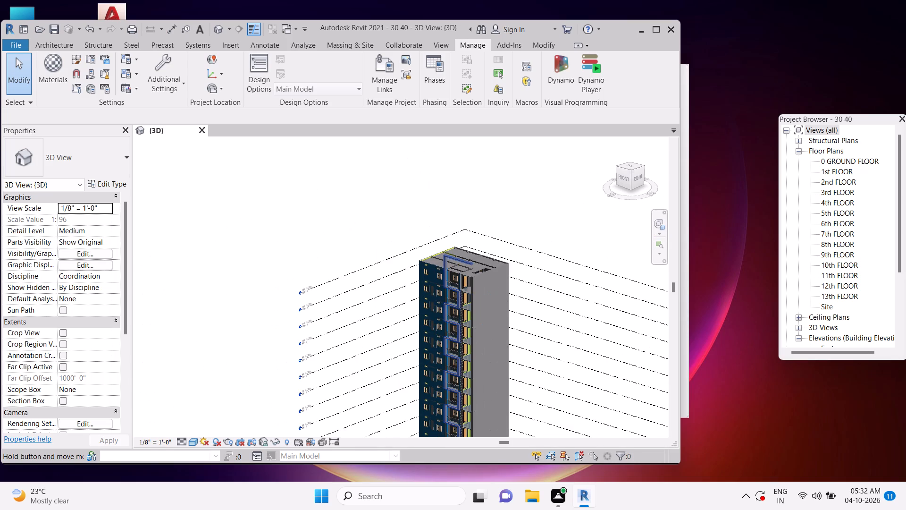
Examine the tower's facades from several sides, including the roof, the yellow balcony frames and the slatted strip beside the corner balconies.
scroll(436, 288, "down", 3)
key("Escape")
key("Escape")
key("Escape")
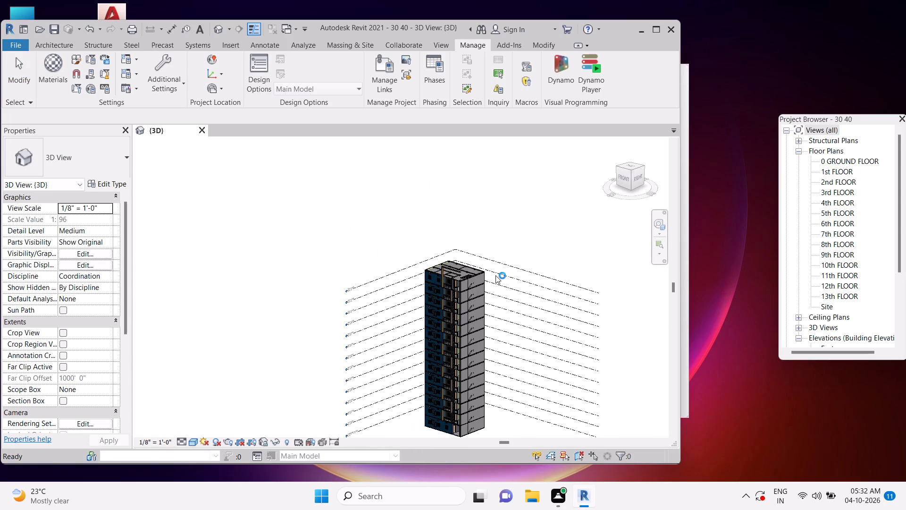
middle_click_drag(496, 275, 557, 289, "shift")
middle_click_drag(404, 298, 487, 308, "shift")
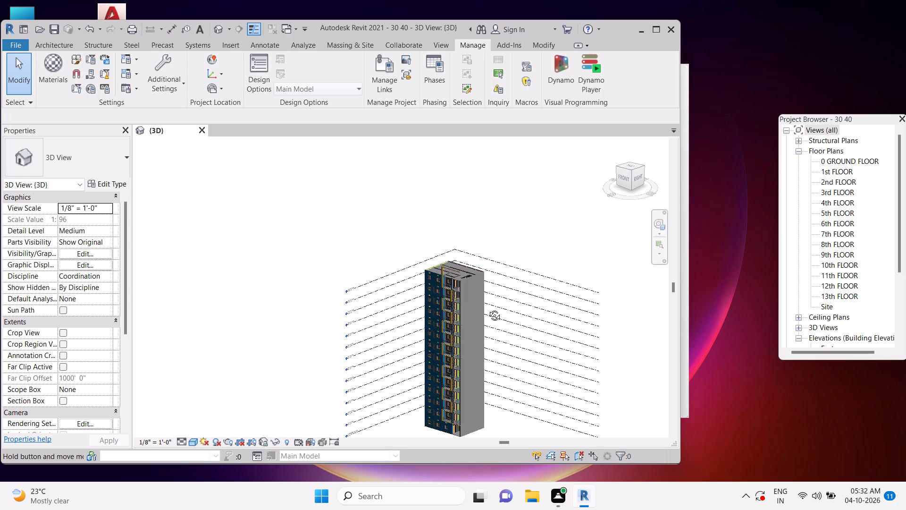
middle_click_drag(487, 308, 520, 308, "shift")
middle_click_drag(460, 334, 471, 346, "shift")
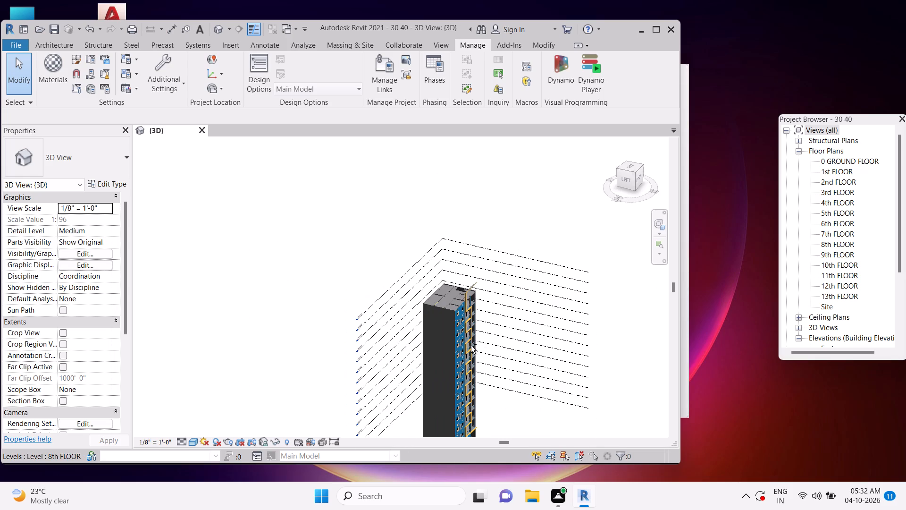
middle_click_drag(471, 346, 426, 351, "shift")
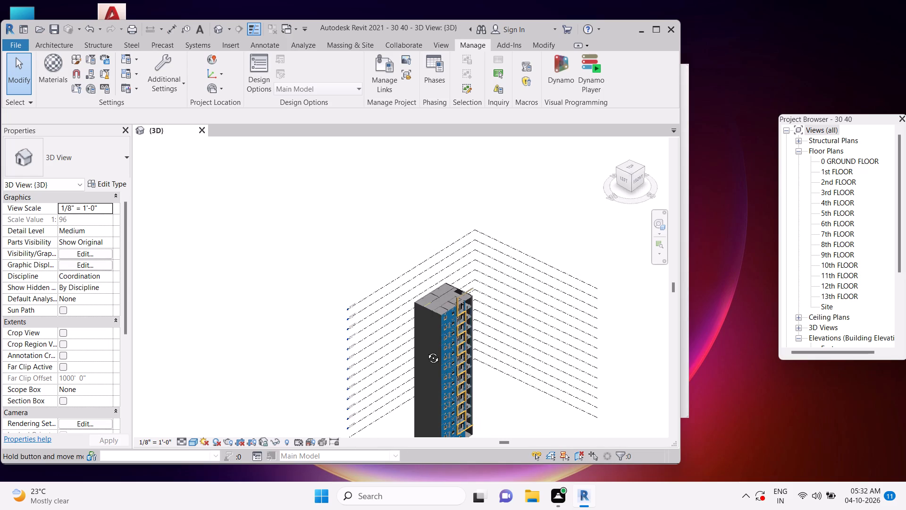
middle_click_drag(426, 351, 411, 351, "shift")
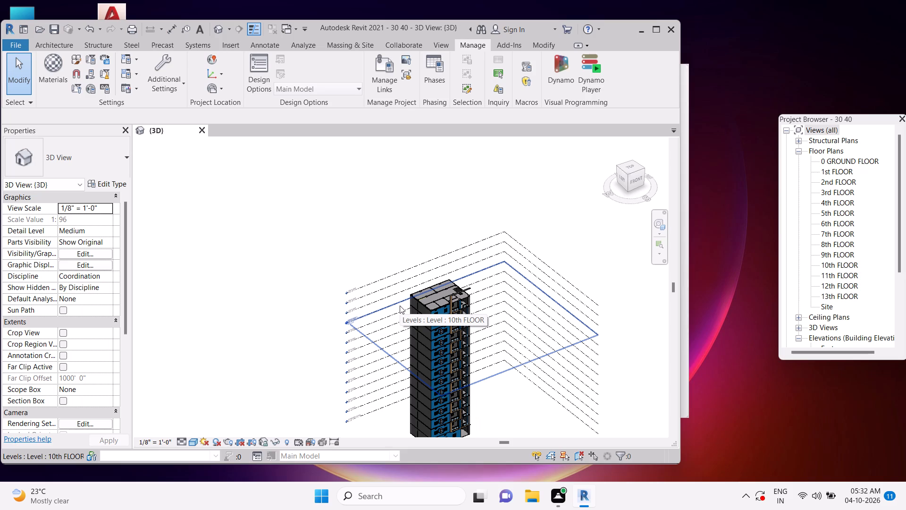
key("Escape")
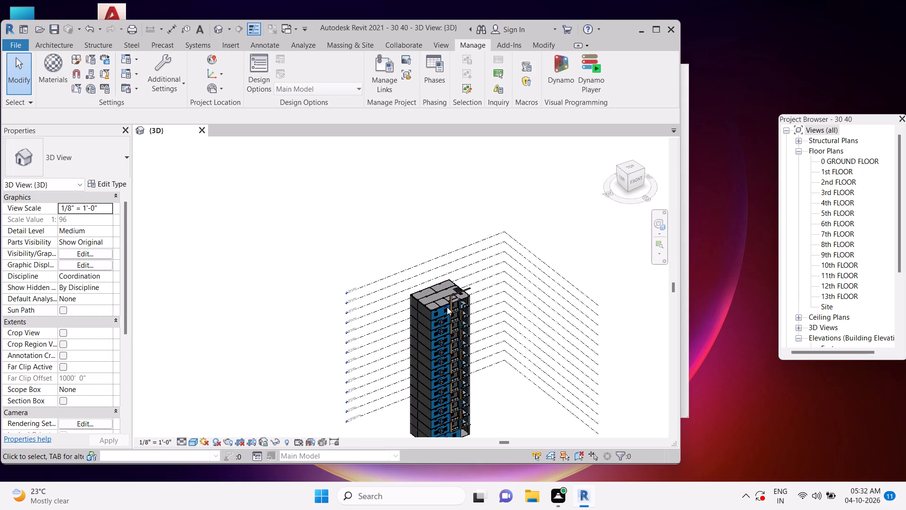
scroll(447, 306, "up", 5)
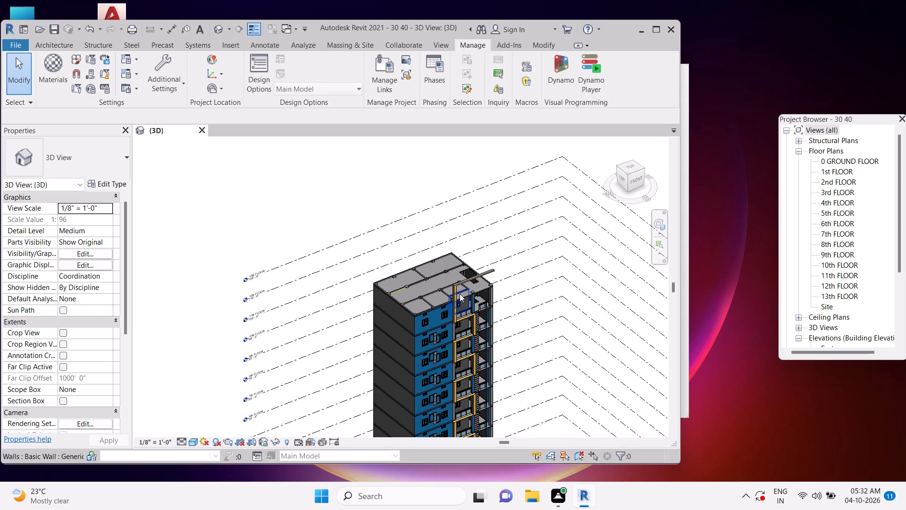
scroll(460, 292, "up", 7)
key("Escape")
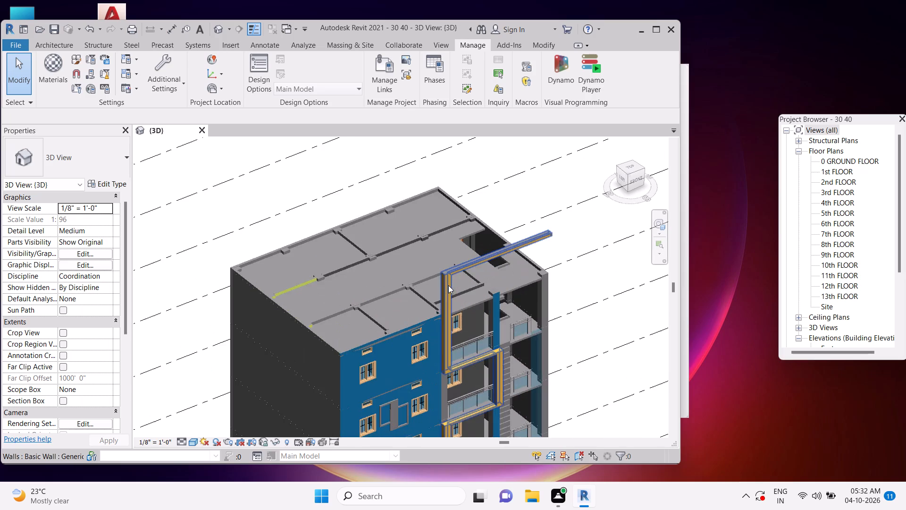
scroll(450, 284, "up", 5)
key("Escape")
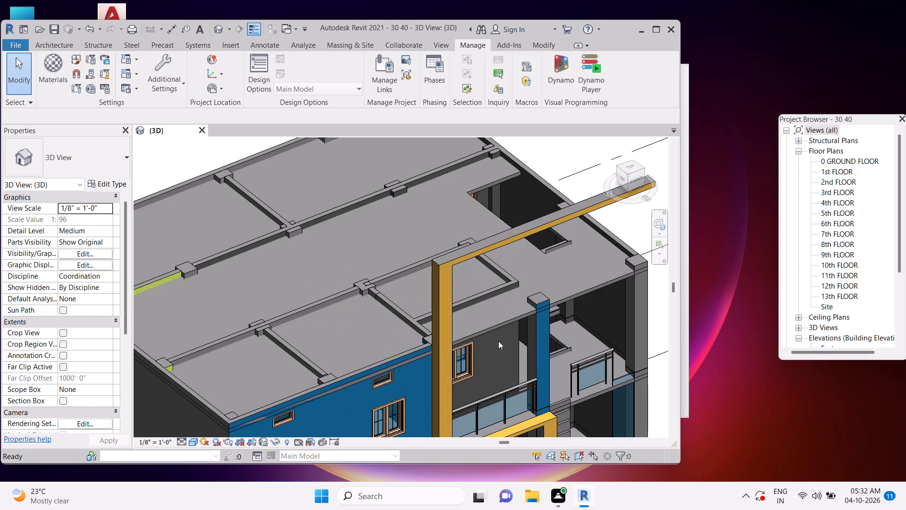
scroll(499, 343, "down", 9)
middle_click_drag(510, 377, 503, 248)
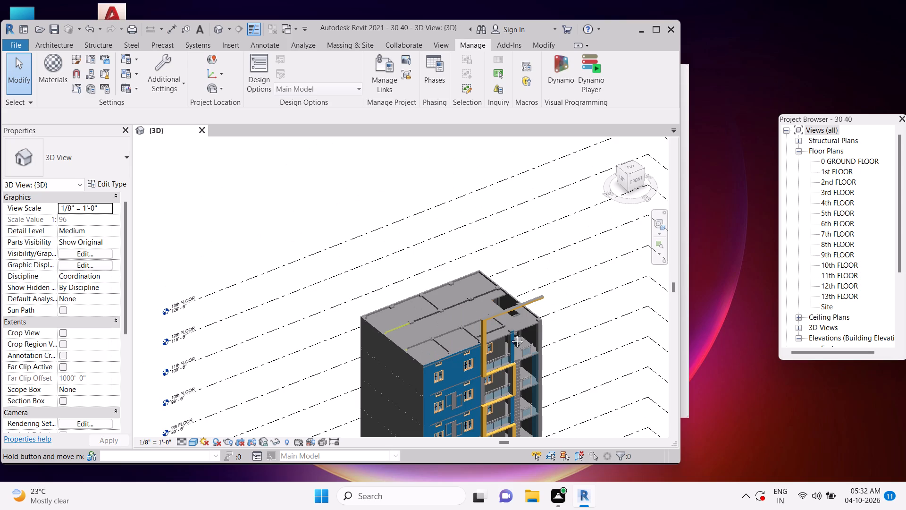
middle_click_drag(494, 365, 478, 306)
middle_click_drag(523, 338, 431, 334, "shift")
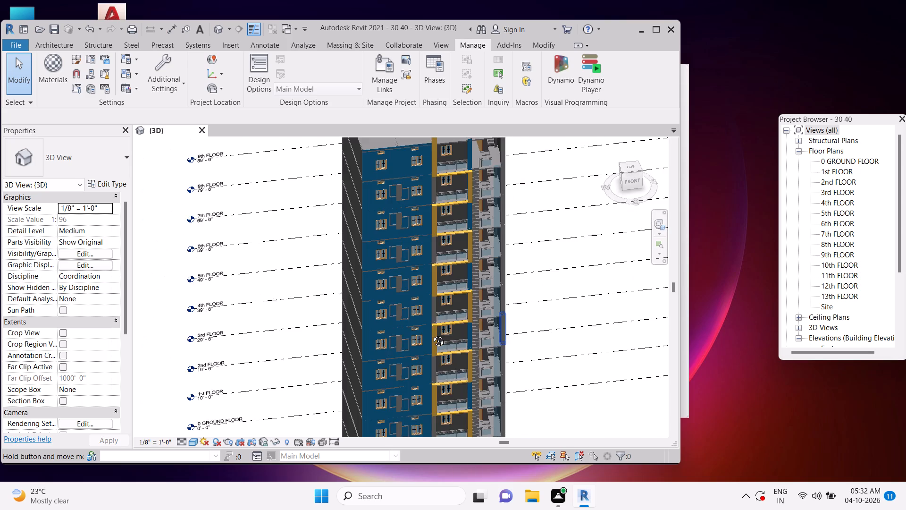
middle_click_drag(491, 343, 477, 343, "shift")
scroll(464, 336, "up", 9)
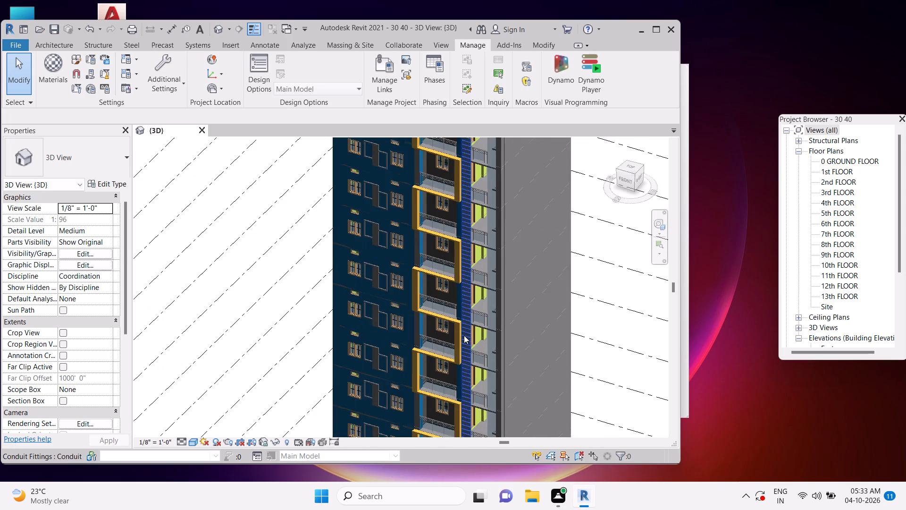
scroll(472, 332, "up", 4)
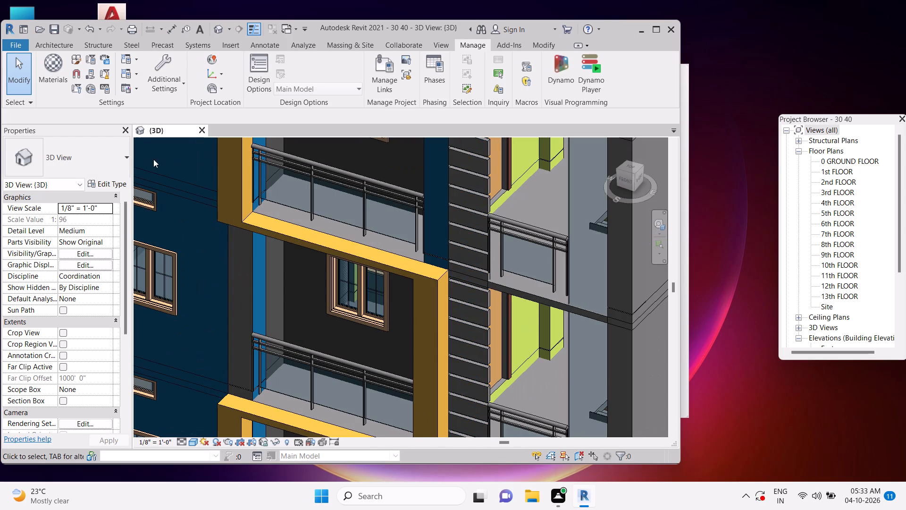
Create a new project material and name it yellow.
left_click(48, 70)
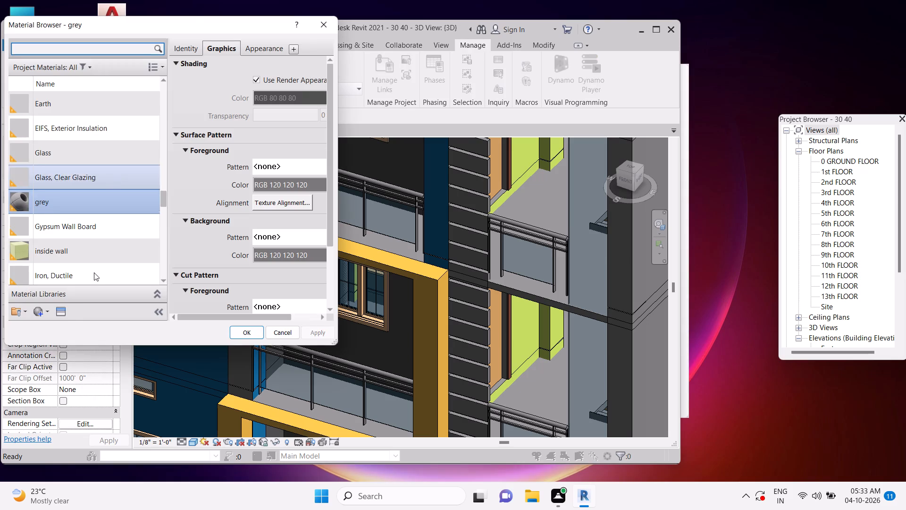
left_click(45, 317)
left_click(54, 331)
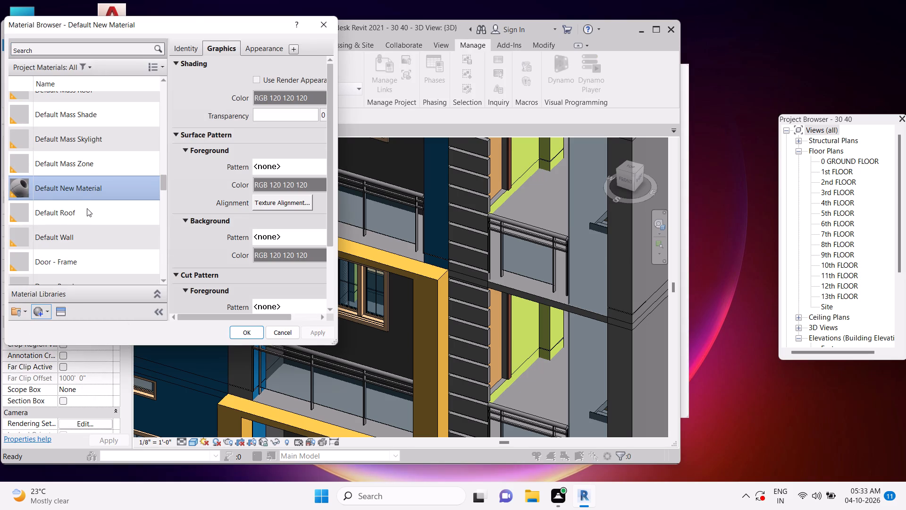
right_click(77, 196)
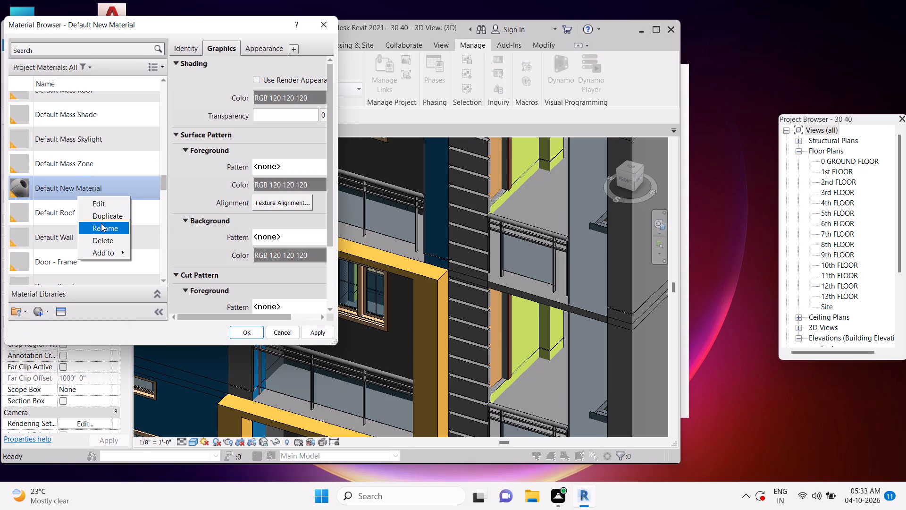
left_click(101, 223)
type("yellow")
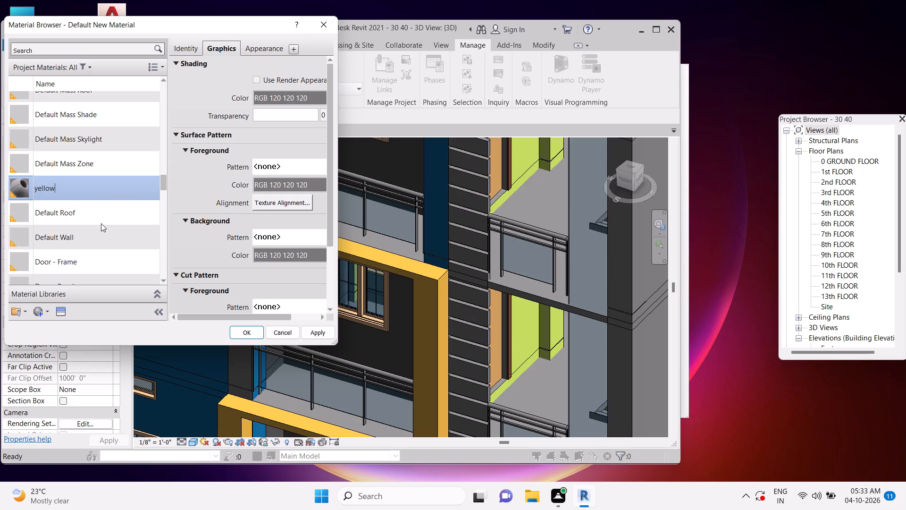
Set the yellow material's appearance colour to RGB 255 255 0, use the render appearance for shading, and apply the changes.
left_click(256, 52)
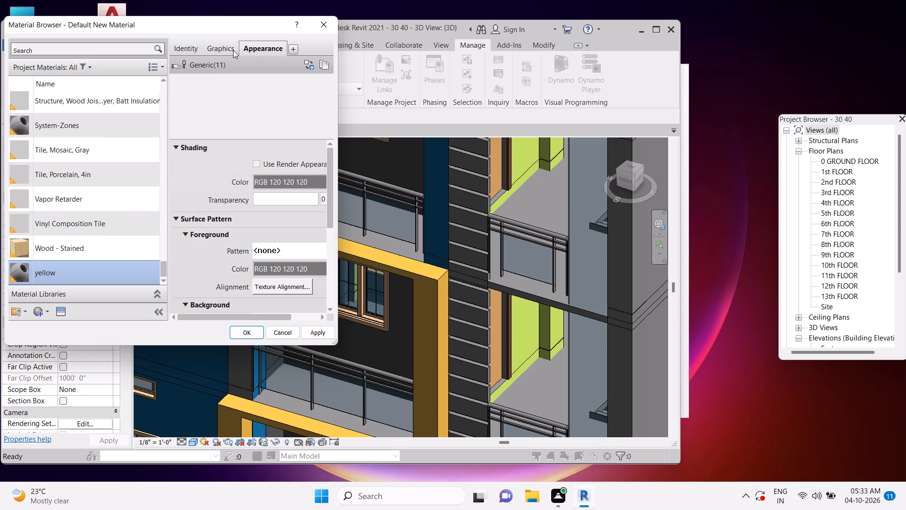
left_click(277, 178)
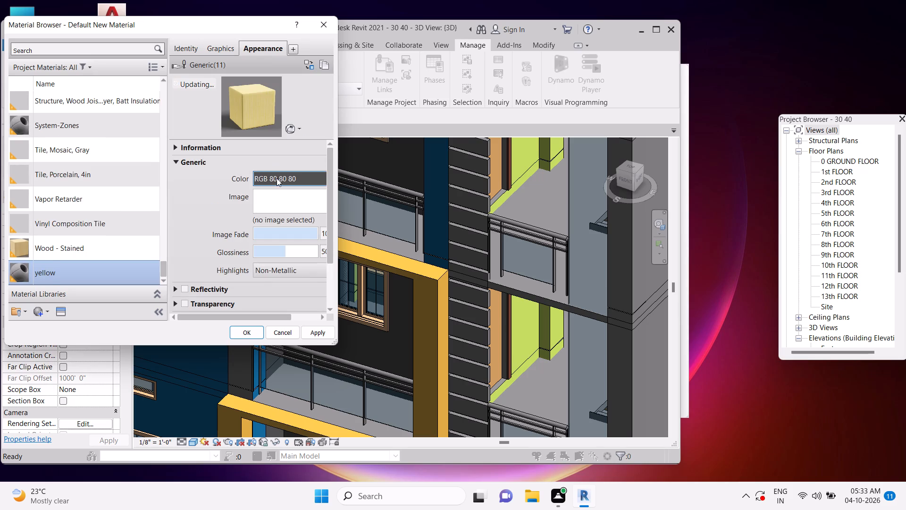
left_click(88, 195)
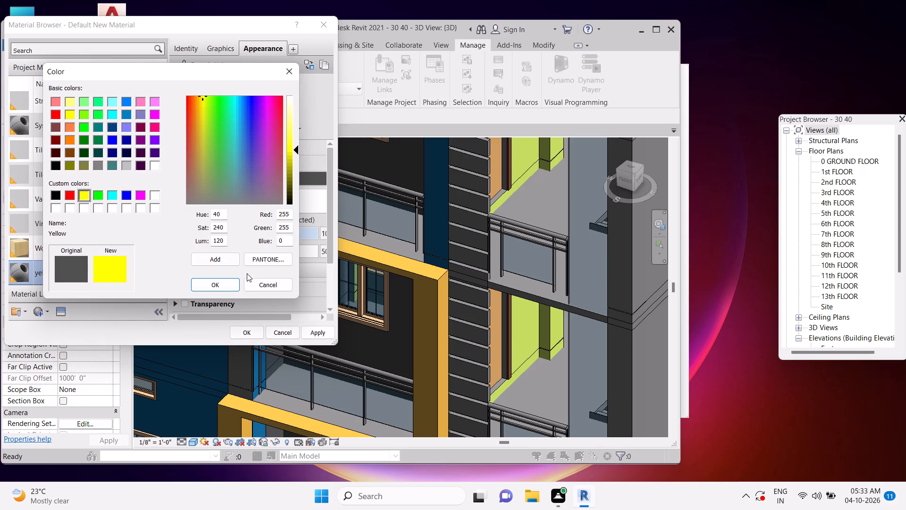
left_click(230, 286)
left_click(234, 47)
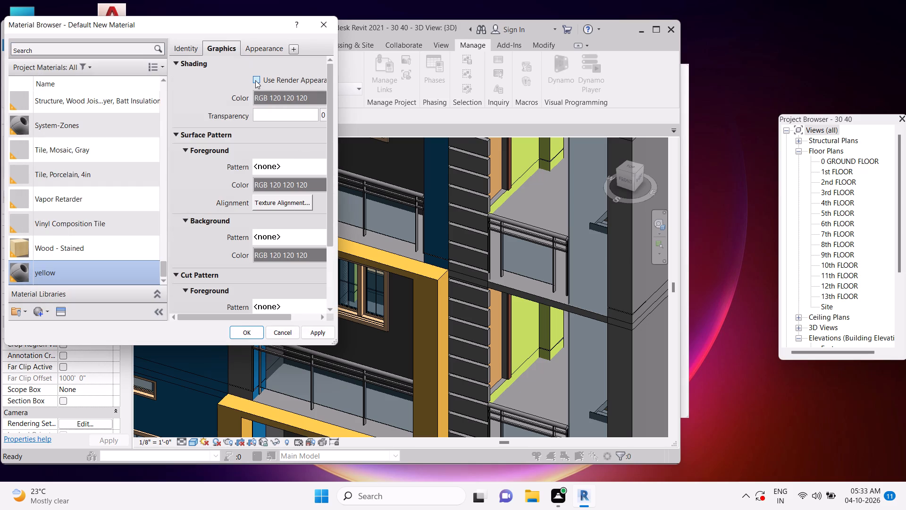
left_click(255, 79)
left_click(311, 332)
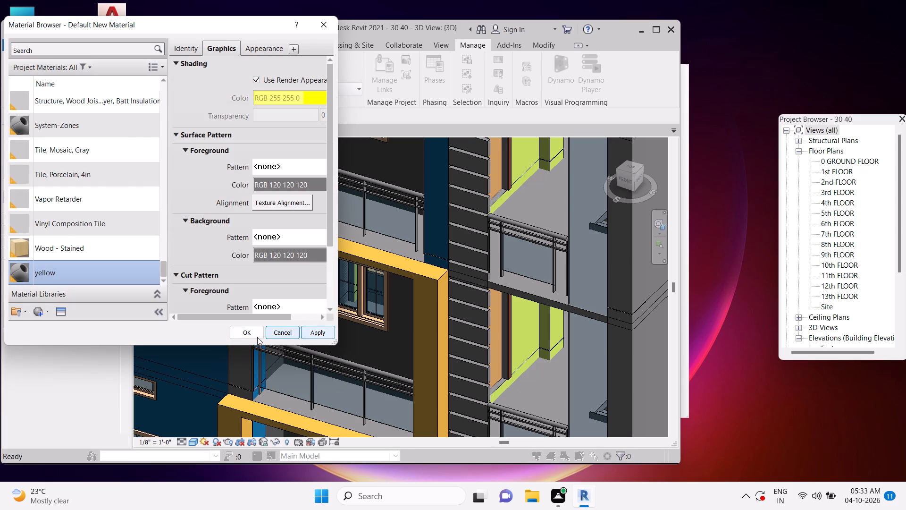
left_click(257, 337)
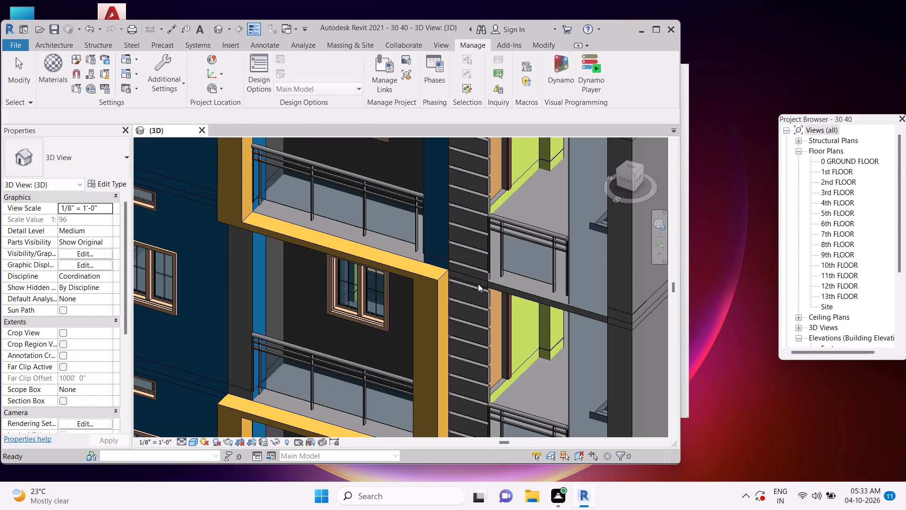
Open the horizontal-slat strip between the yellow balcony frames and the corner balconies for in-place editing.
left_click(482, 294)
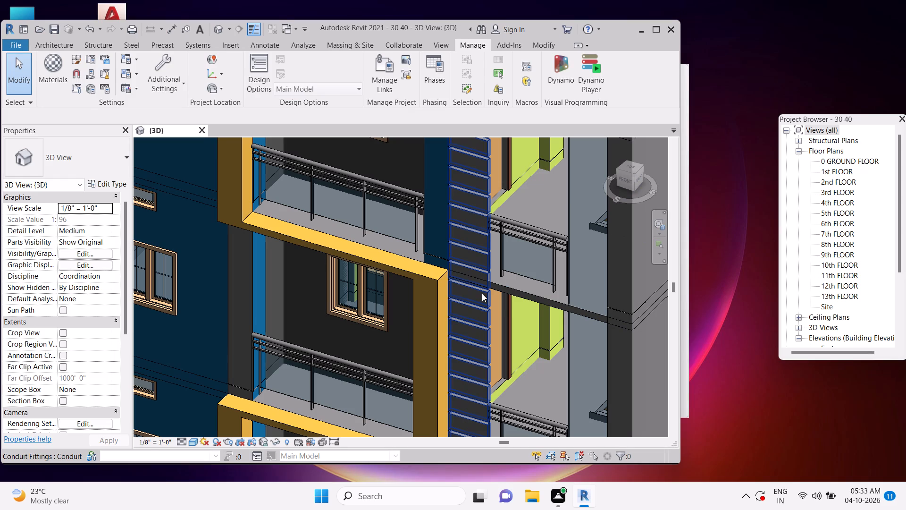
left_click(469, 85)
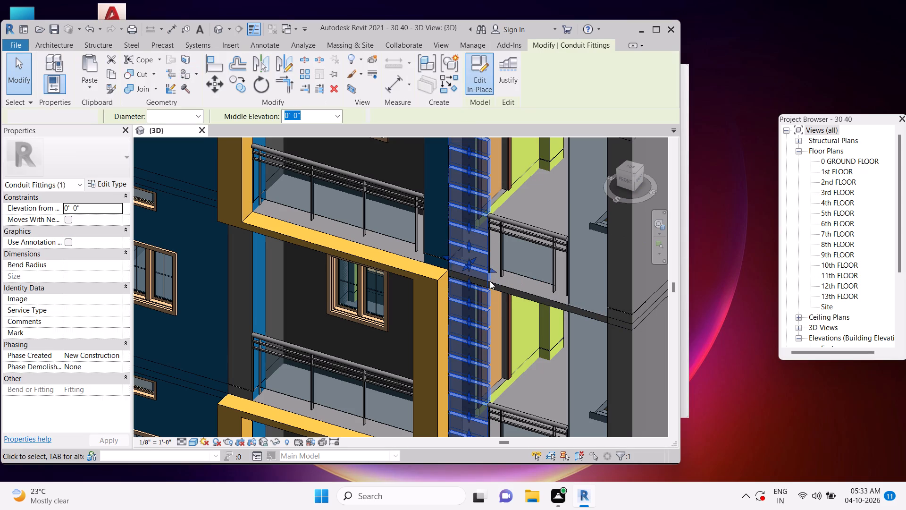
scroll(480, 309, "up", 8)
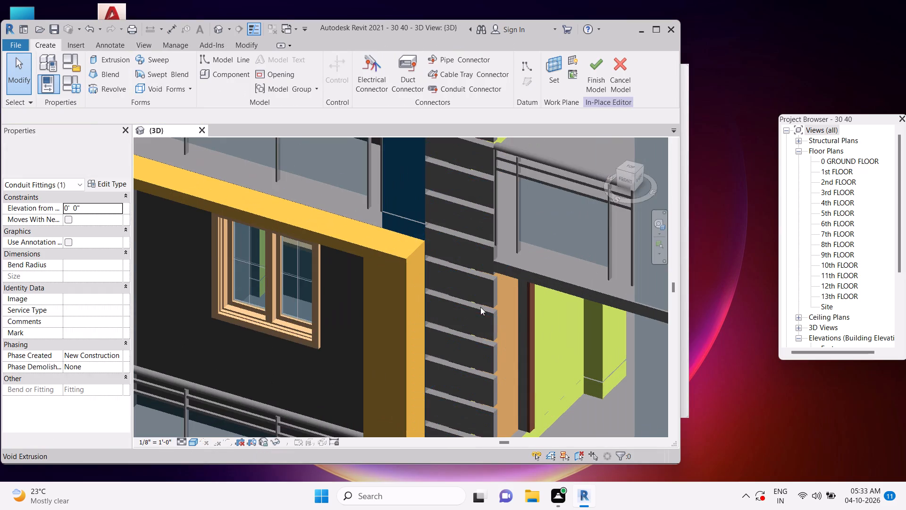
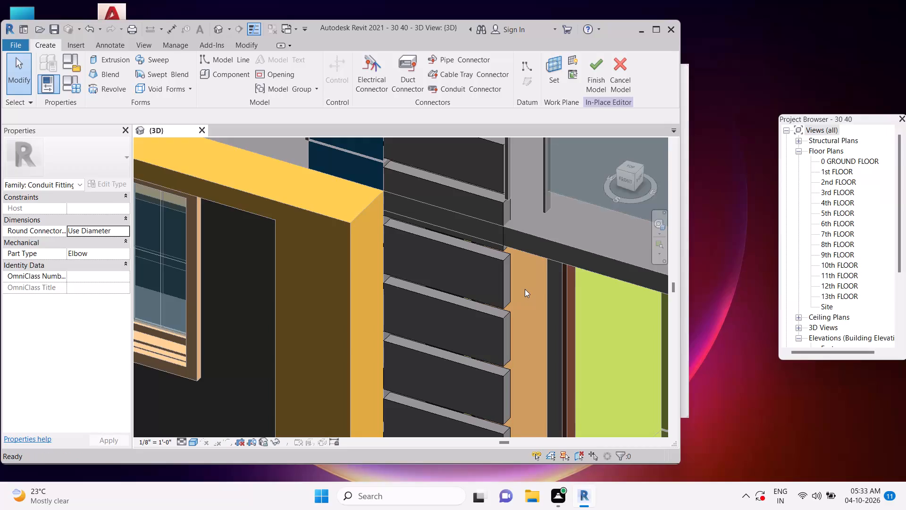
Paint the horizontal slats with the yellow project material and finish the in-place model.
scroll(395, 156, "up", 2)
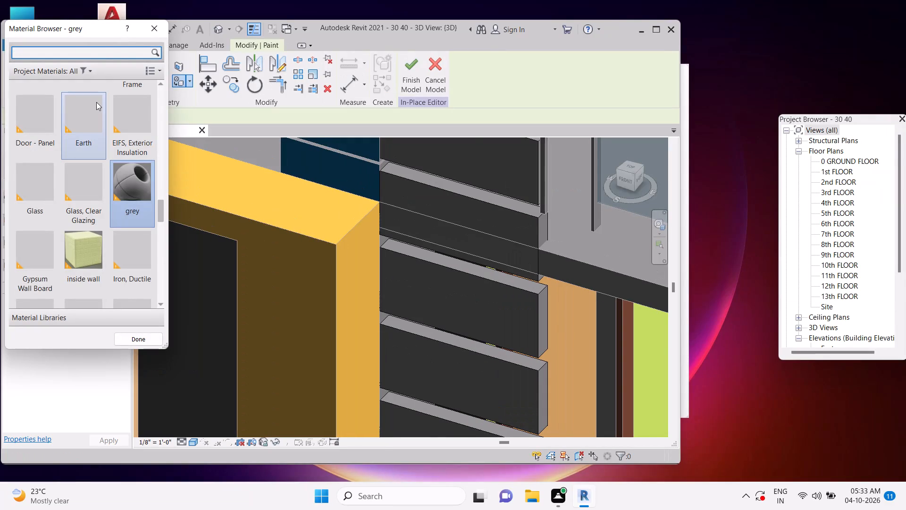
left_click(73, 53)
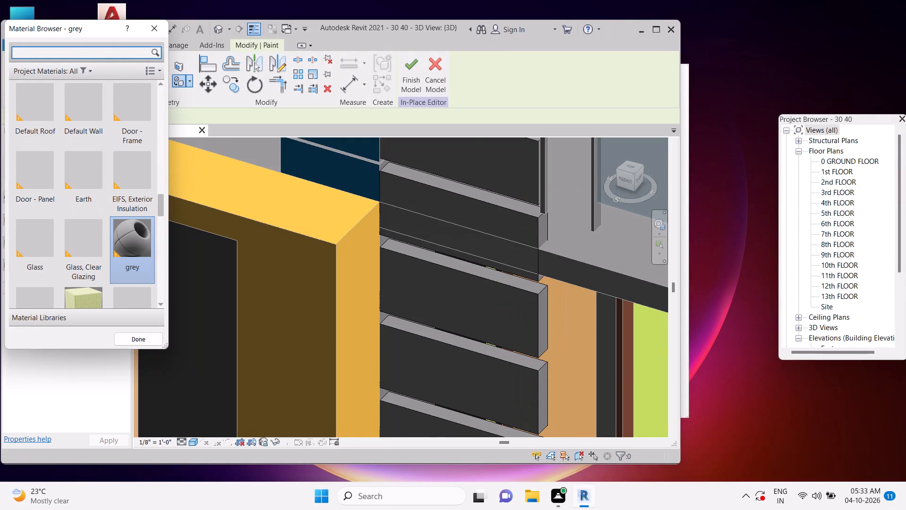
type("yell")
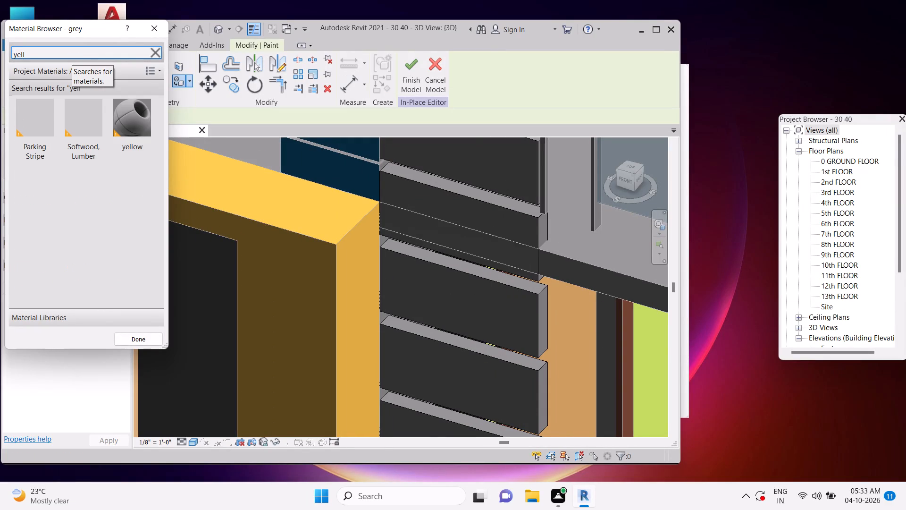
left_click(134, 134)
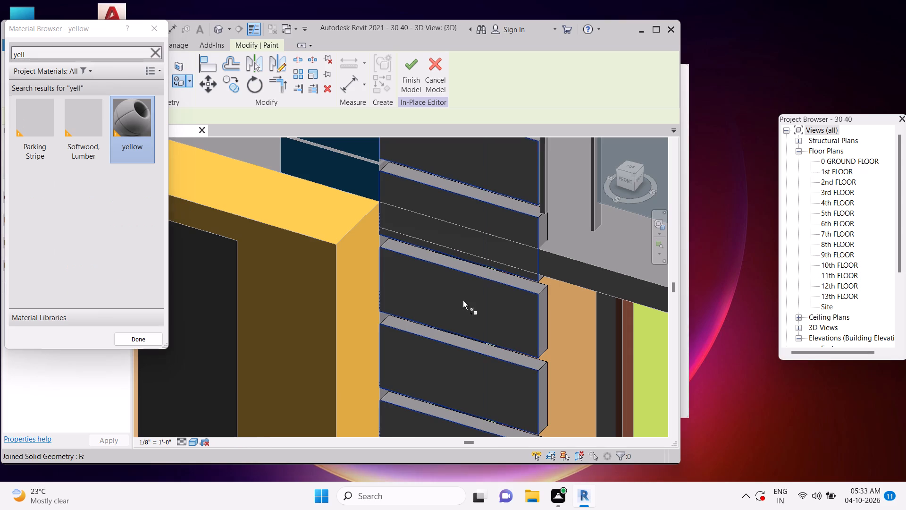
left_click(463, 299)
scroll(464, 275, "down", 13)
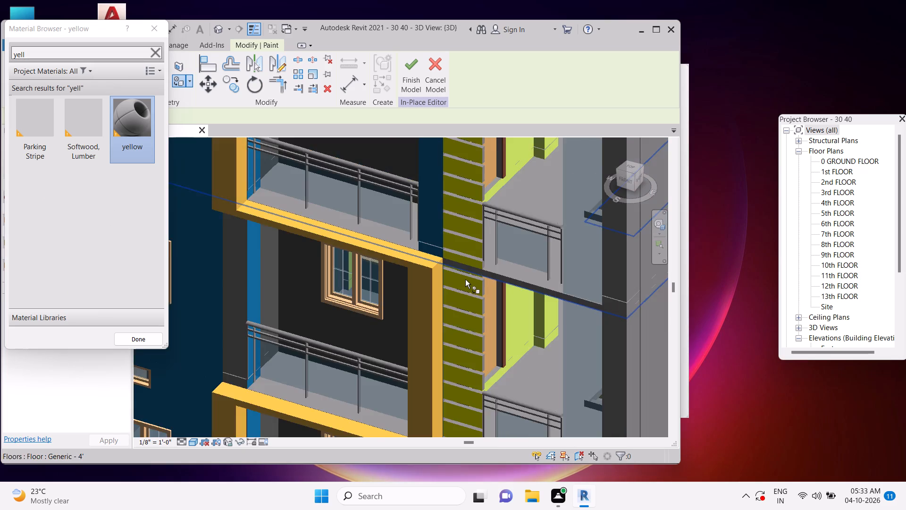
scroll(457, 309, "down", 3)
left_click(404, 83)
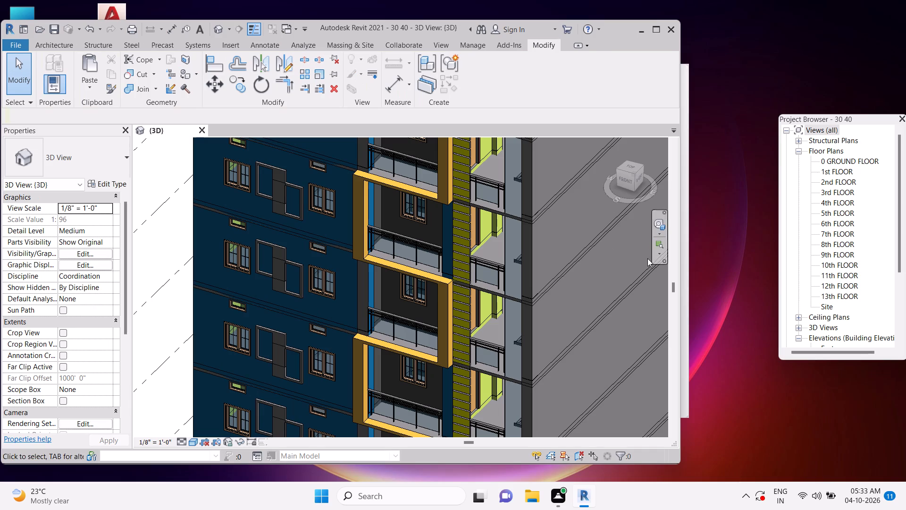
key("Escape")
Save the project.
key("ctrl+s")
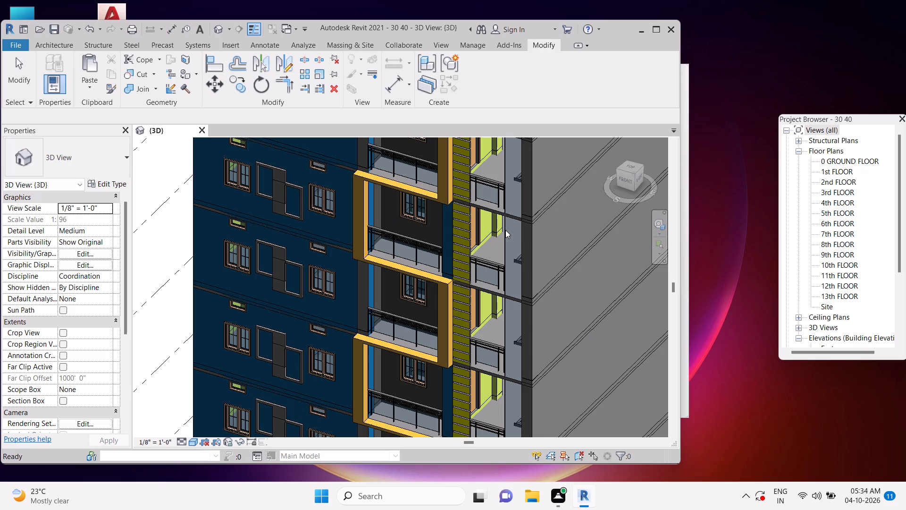
Paint the three lowest storeys of the tower's windowless side wall with the Clad - White material.
scroll(505, 231, "down", 6)
scroll(529, 284, "down", 2)
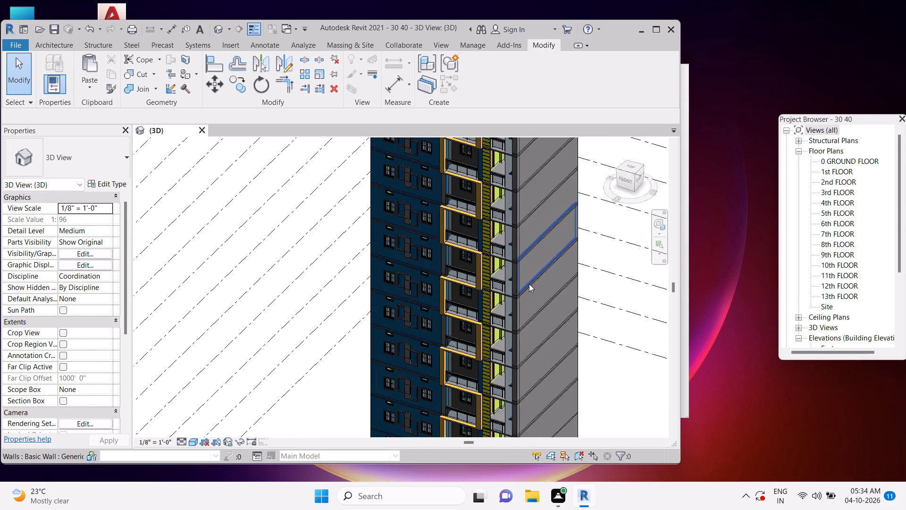
middle_click_drag(554, 297, 584, 282, "shift")
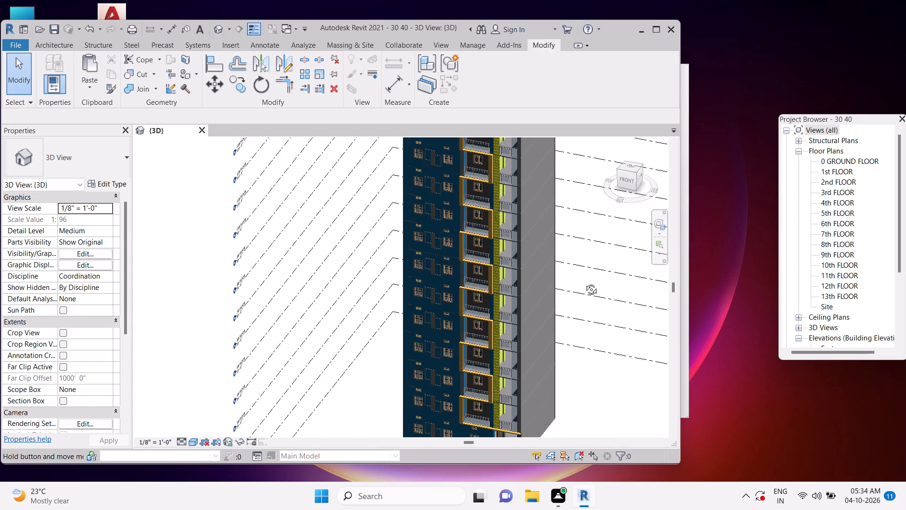
middle_click_drag(584, 282, 531, 297, "shift")
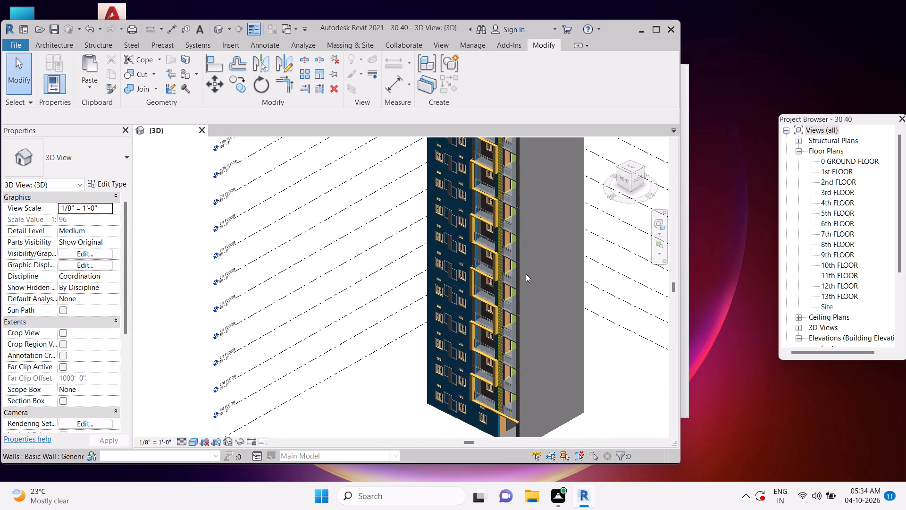
key("Escape")
key("Escape")
type("pt")
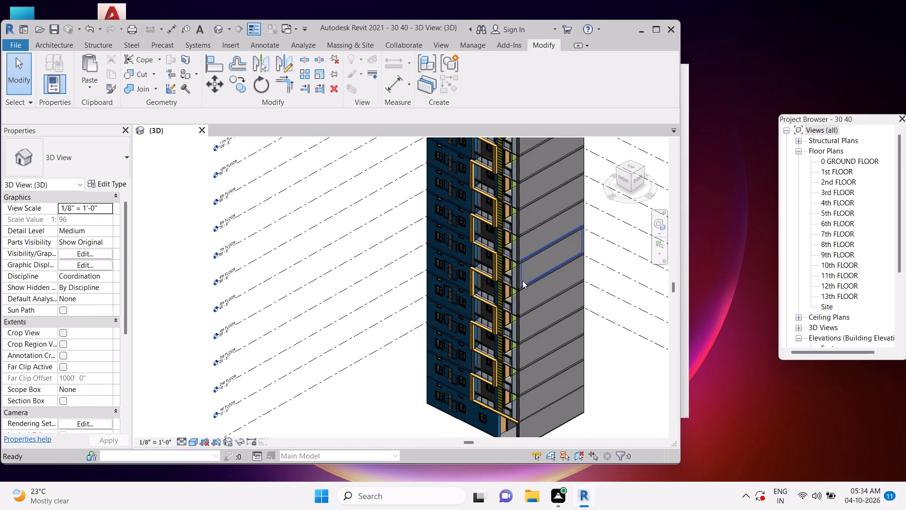
left_click(114, 52)
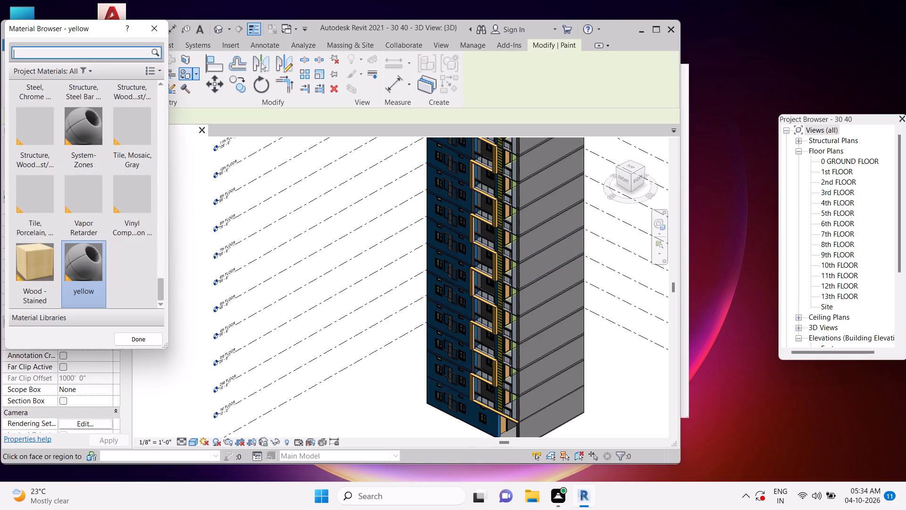
type("white")
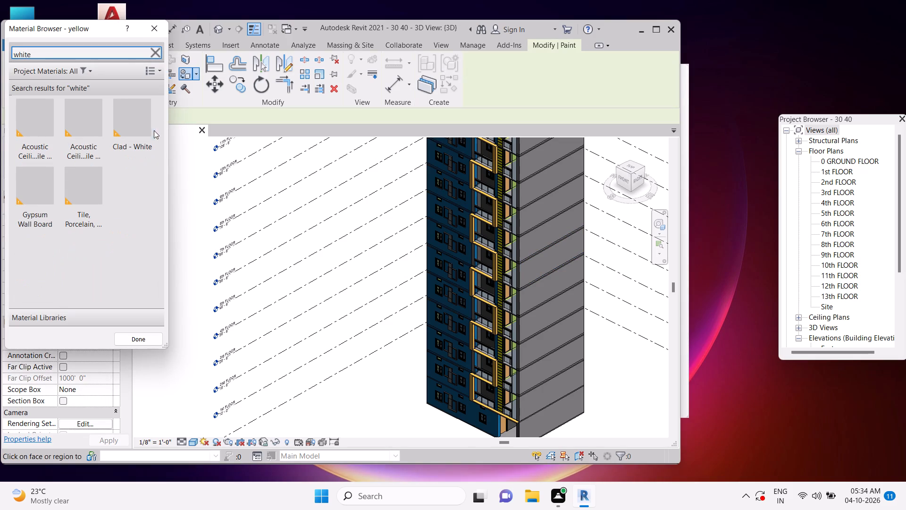
left_click(145, 140)
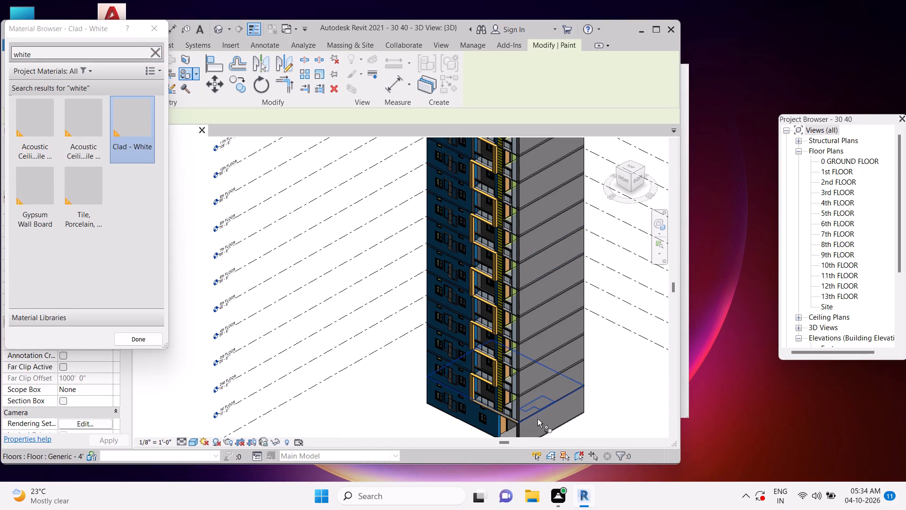
left_click(546, 423)
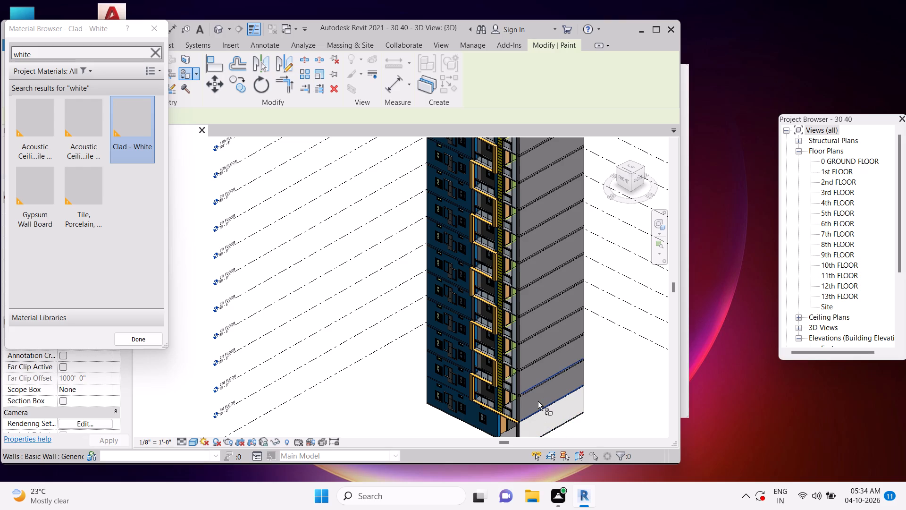
left_click(538, 400)
left_click(535, 374)
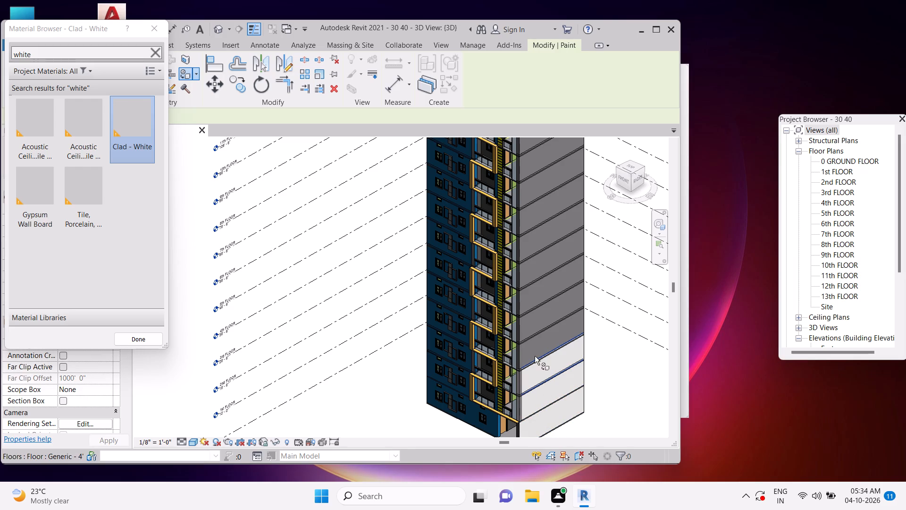
Continue painting the middle storeys of the windowless side wall with Clad - White, working upward storey by storey.
scroll(535, 356, "up", 3)
left_click(531, 348)
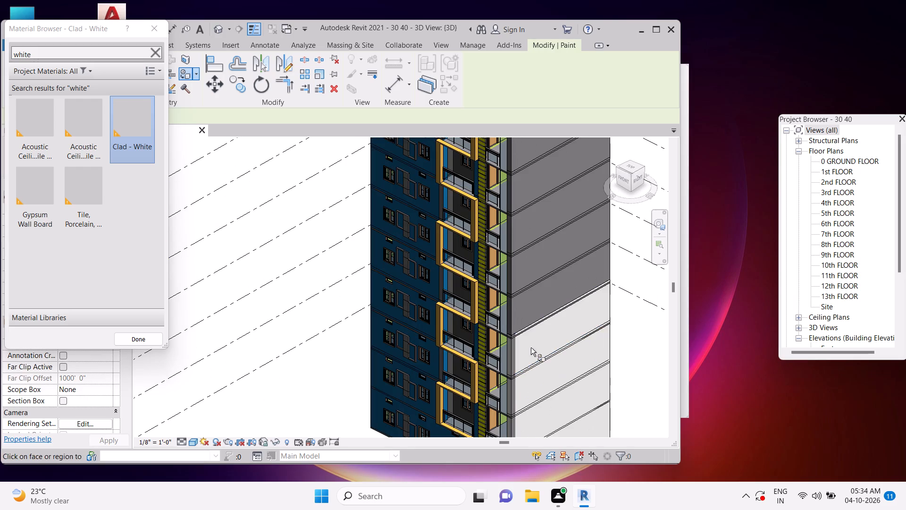
left_click(529, 312)
left_click(533, 266)
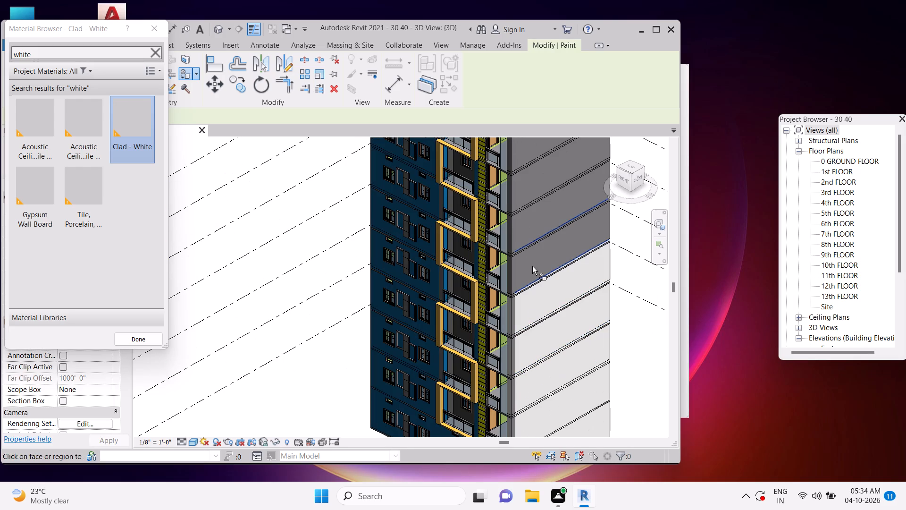
left_click(532, 229)
middle_click_drag(537, 233, 537, 283)
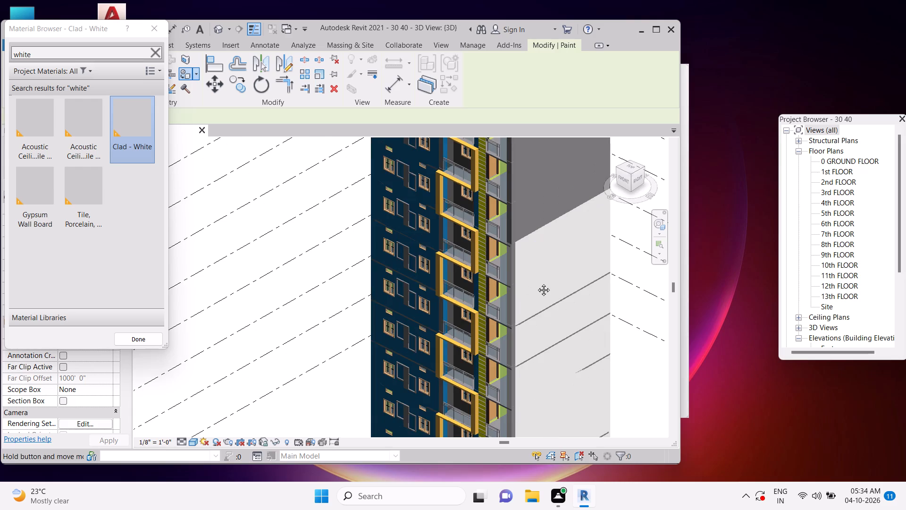
scroll(528, 260, "up", 4)
left_click(528, 228)
middle_click_drag(534, 228, 534, 335)
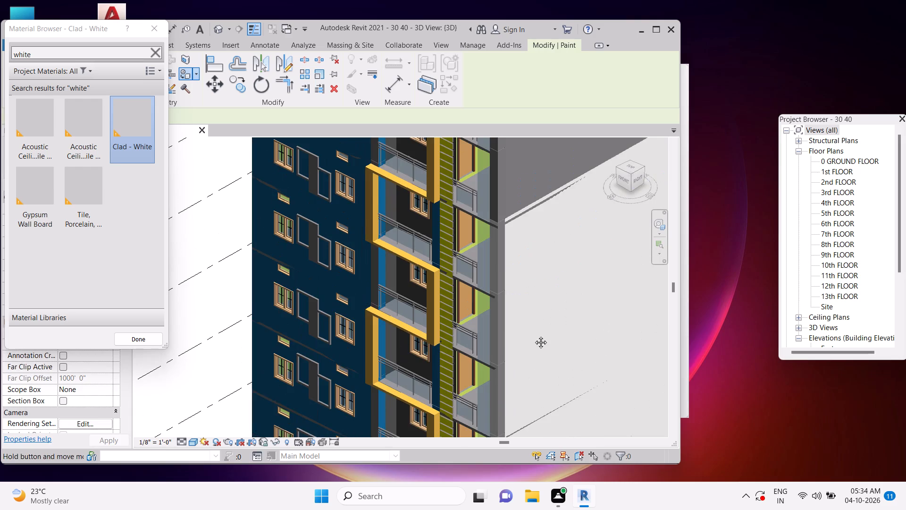
middle_click_drag(534, 335, 535, 338)
left_click(527, 257)
Paint the remaining upper storeys of the windowless side wall with Clad - White up to the roof edge.
middle_click_drag(547, 248, 545, 351)
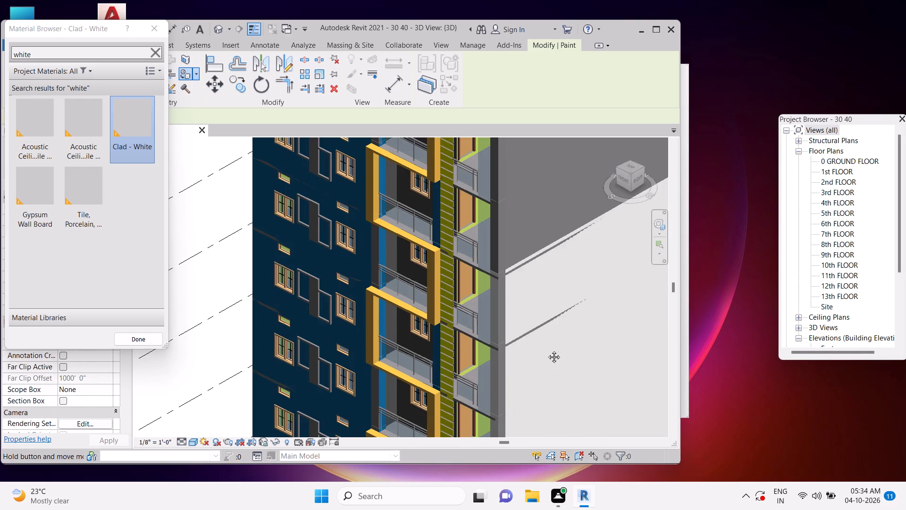
left_click(546, 288)
middle_click_drag(546, 288, 551, 366)
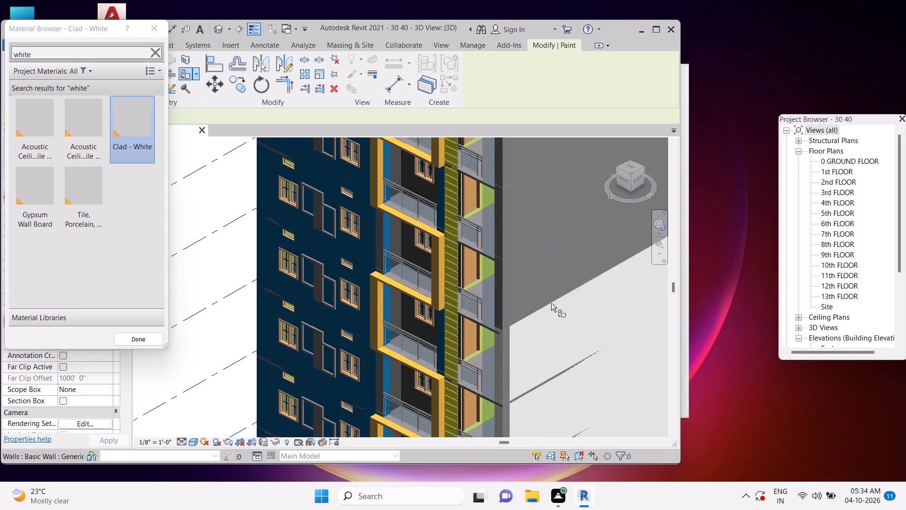
left_click(549, 293)
left_click(530, 214)
middle_click_drag(530, 226, 528, 312)
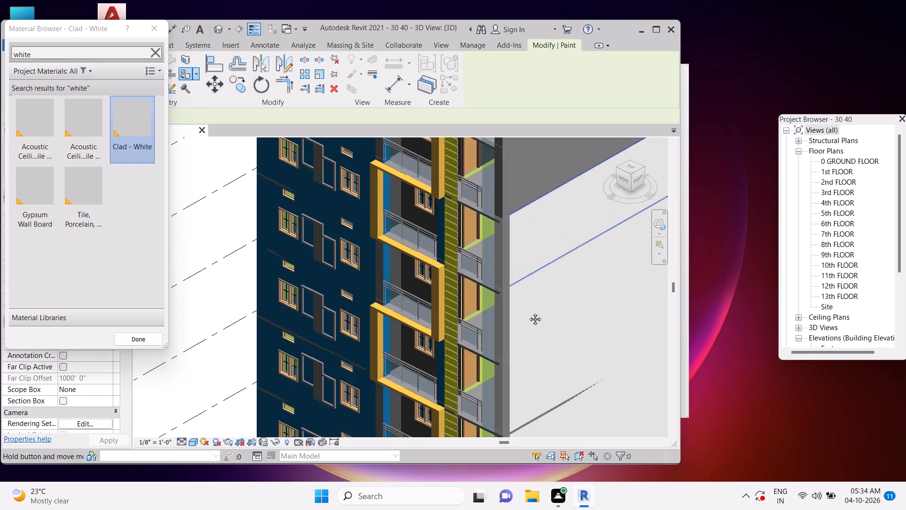
middle_click_drag(528, 312, 528, 313)
left_click(534, 247)
middle_click_drag(534, 247, 534, 263)
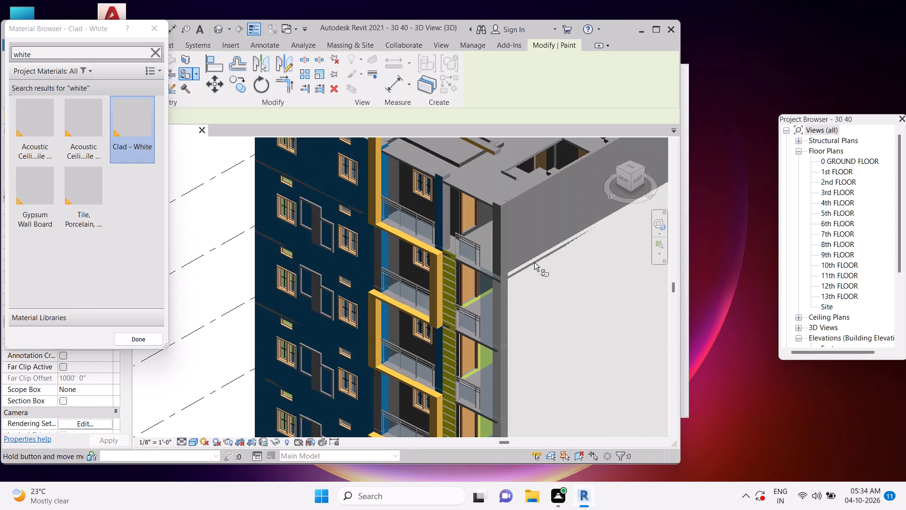
middle_click_drag(534, 263, 534, 322)
left_click(530, 243)
scroll(528, 247, "down", 8)
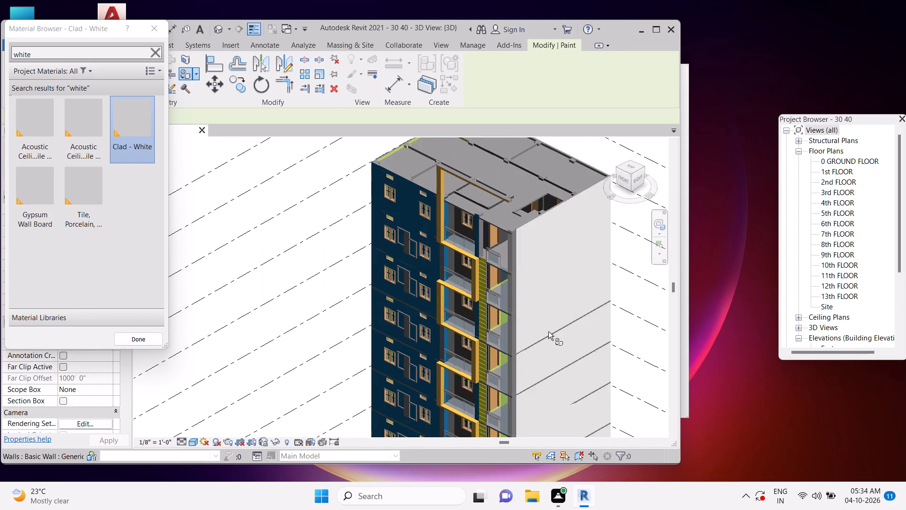
Paint the base slab edge below the white side wall and the adjoining face of the ground-floor corner column with Clad - White.
middle_click_drag(573, 386, 595, 364, "shift")
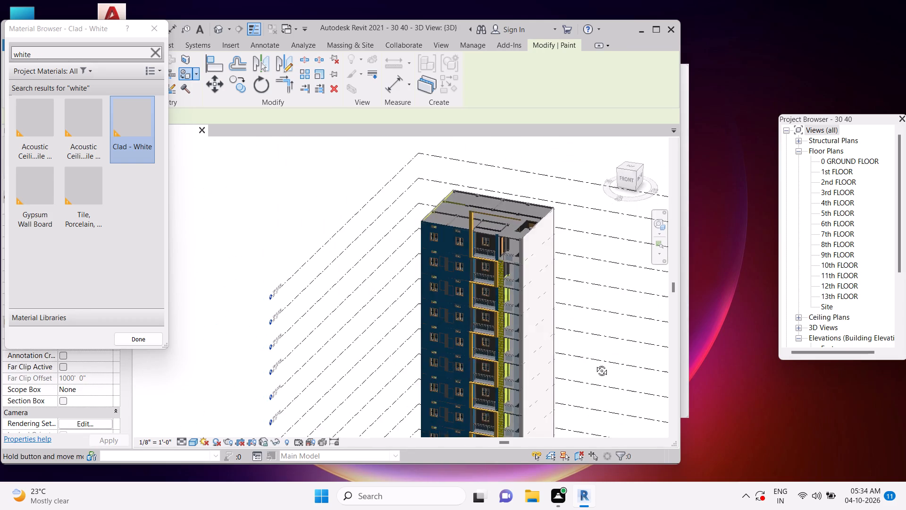
middle_click_drag(595, 364, 542, 232, "shift")
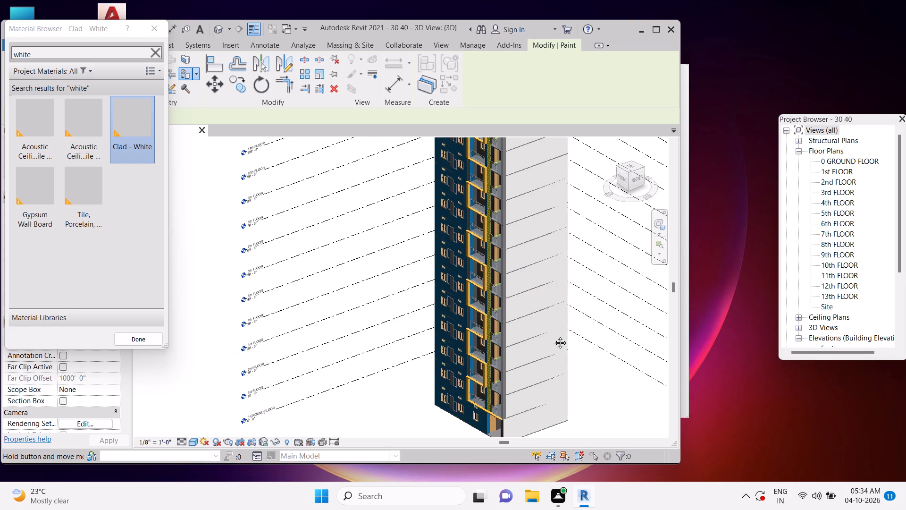
middle_click_drag(540, 372, 551, 250)
scroll(529, 282, "up", 4)
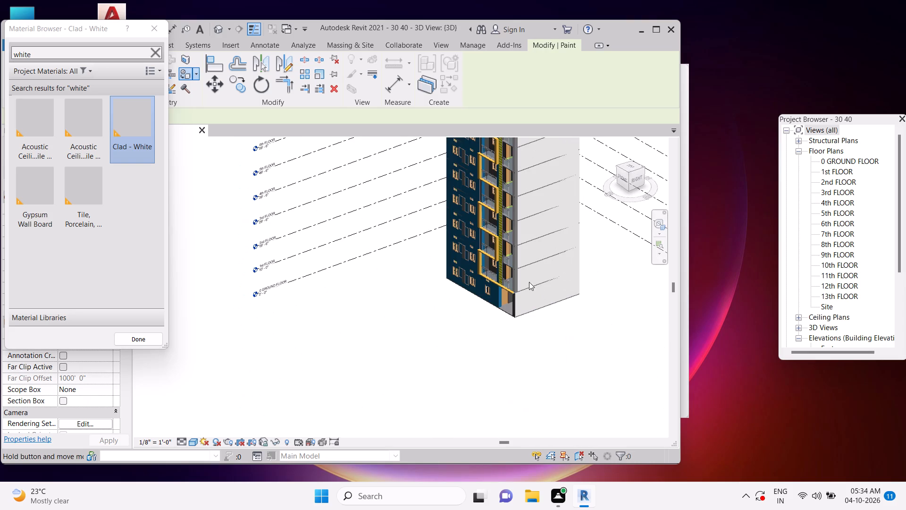
scroll(529, 282, "up", 9)
scroll(474, 309, "up", 4)
scroll(422, 272, "up", 3)
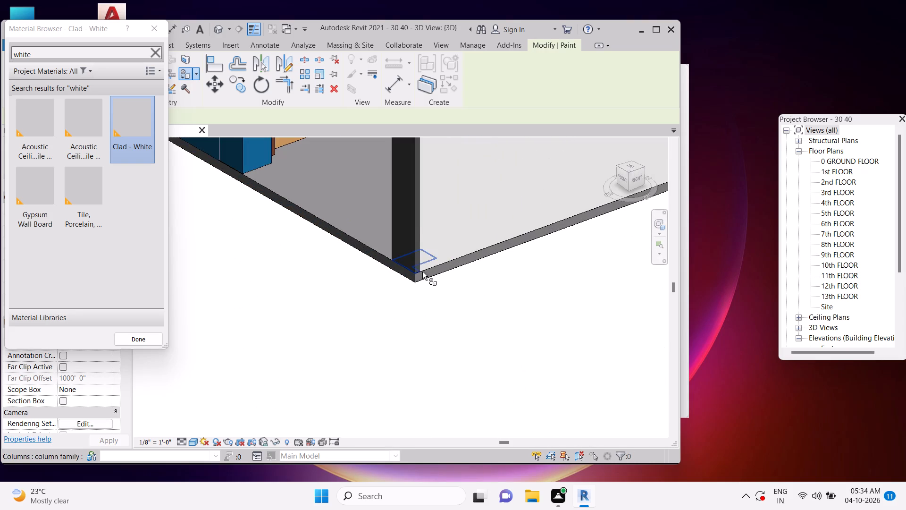
scroll(422, 272, "up", 4)
left_click(421, 278)
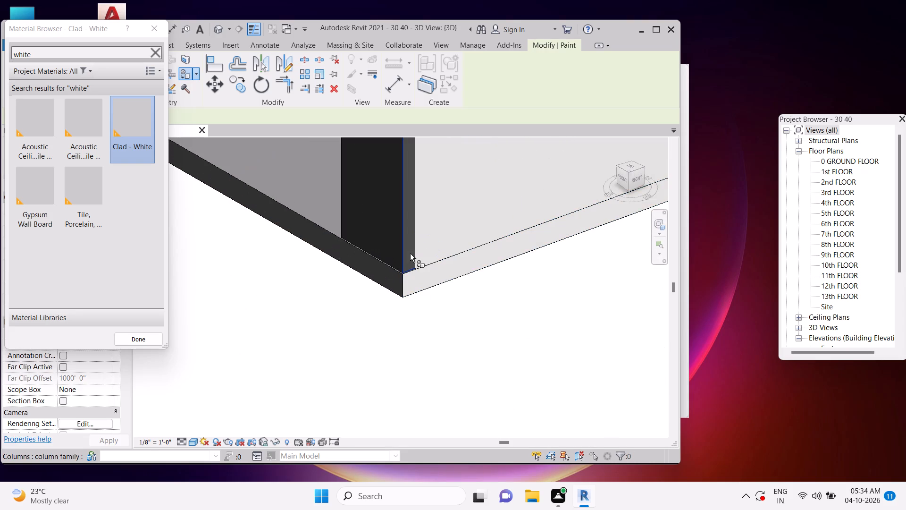
left_click(410, 253)
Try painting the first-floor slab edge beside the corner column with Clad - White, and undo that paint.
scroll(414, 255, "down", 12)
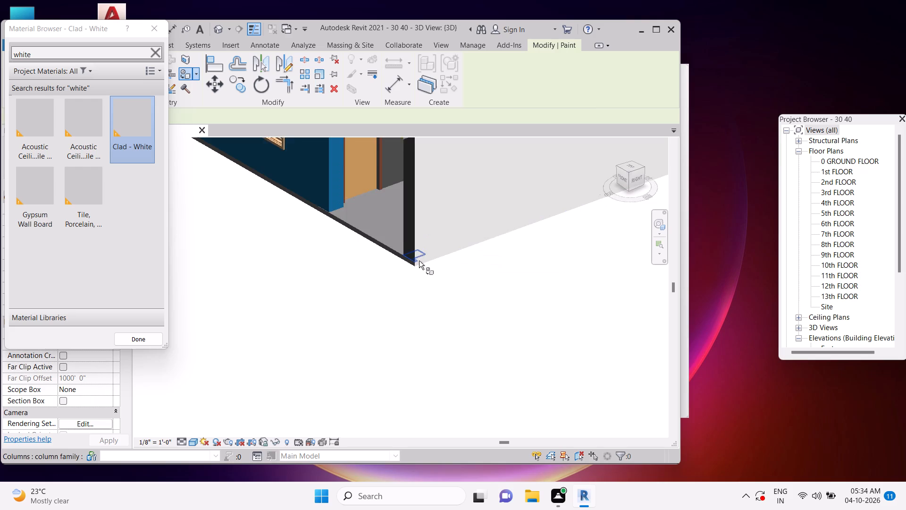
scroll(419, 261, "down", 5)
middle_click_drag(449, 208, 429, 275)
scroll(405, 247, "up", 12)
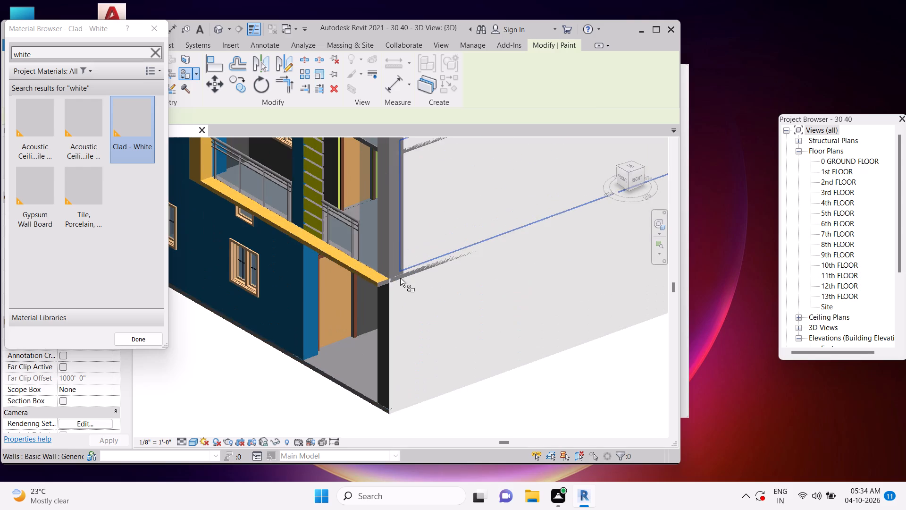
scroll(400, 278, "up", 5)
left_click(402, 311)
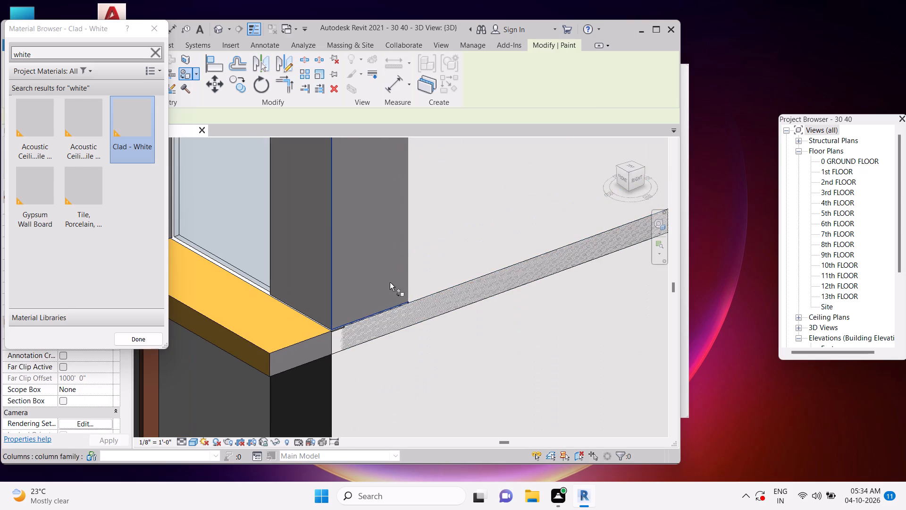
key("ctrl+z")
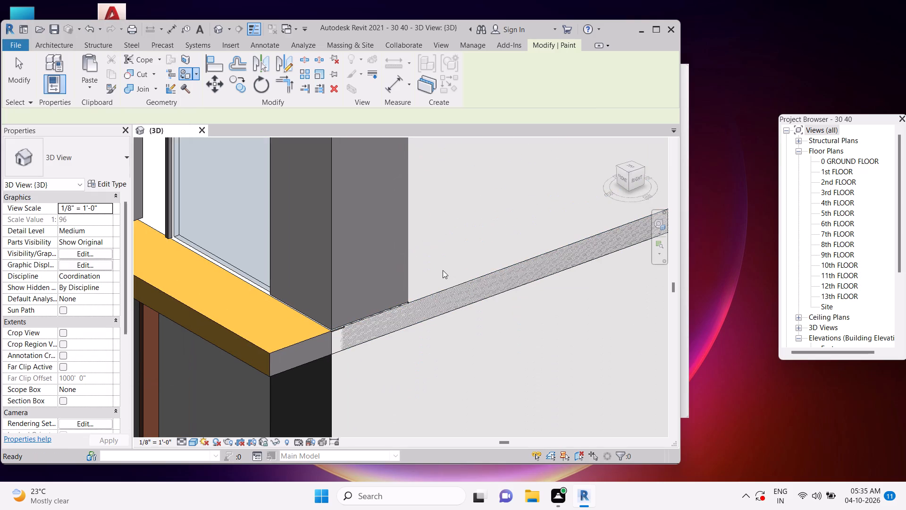
Restart Paint with Clad - White and paint the first-floor slab edge and the side face of the corner column above it.
key("Escape")
key("Escape")
type("pt")
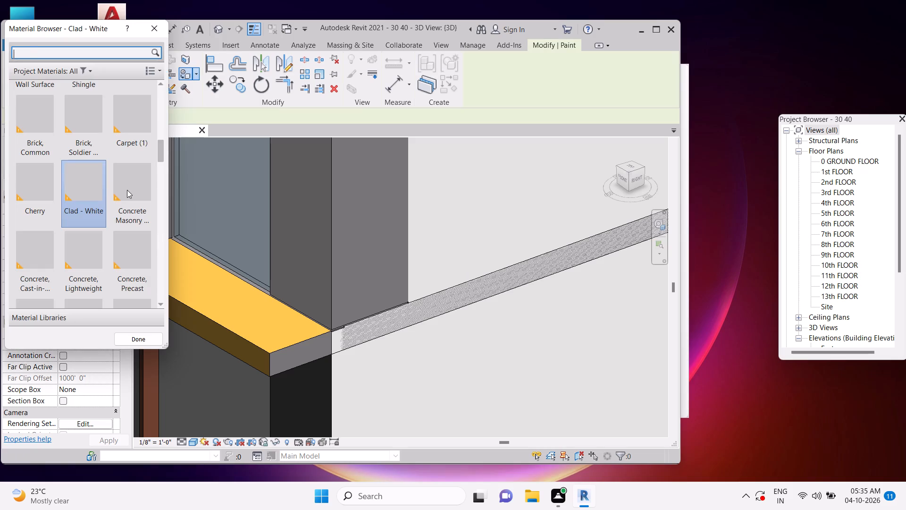
left_click(93, 180)
left_click(375, 325)
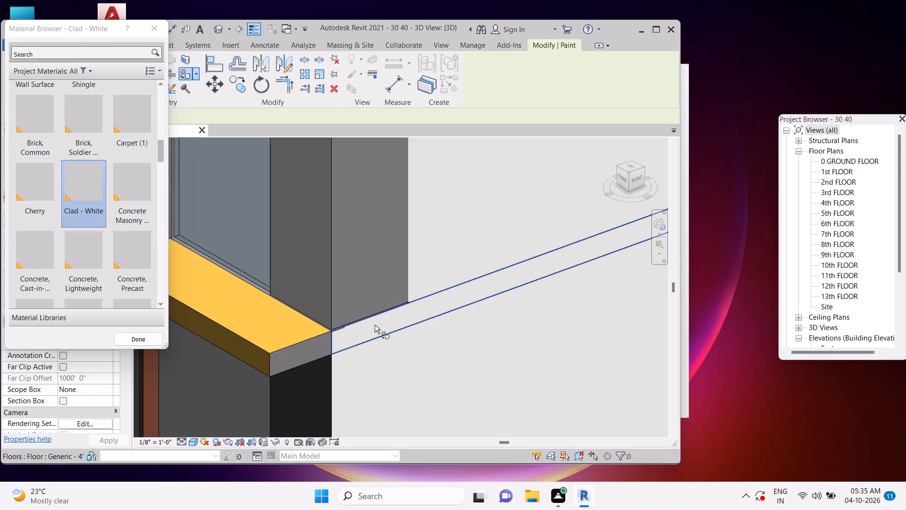
left_click(375, 291)
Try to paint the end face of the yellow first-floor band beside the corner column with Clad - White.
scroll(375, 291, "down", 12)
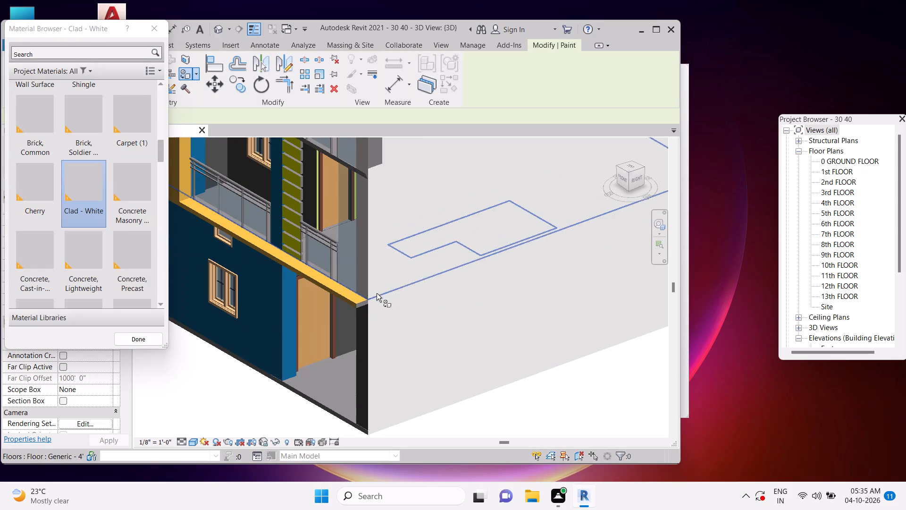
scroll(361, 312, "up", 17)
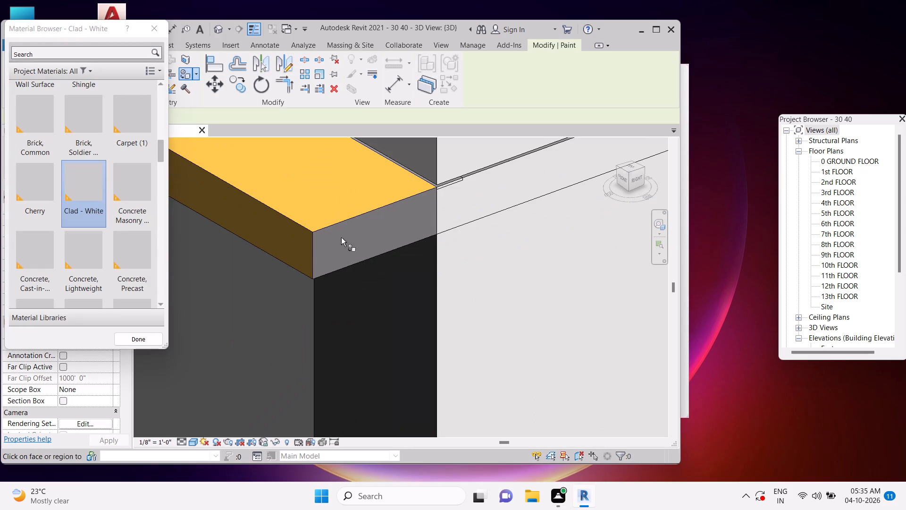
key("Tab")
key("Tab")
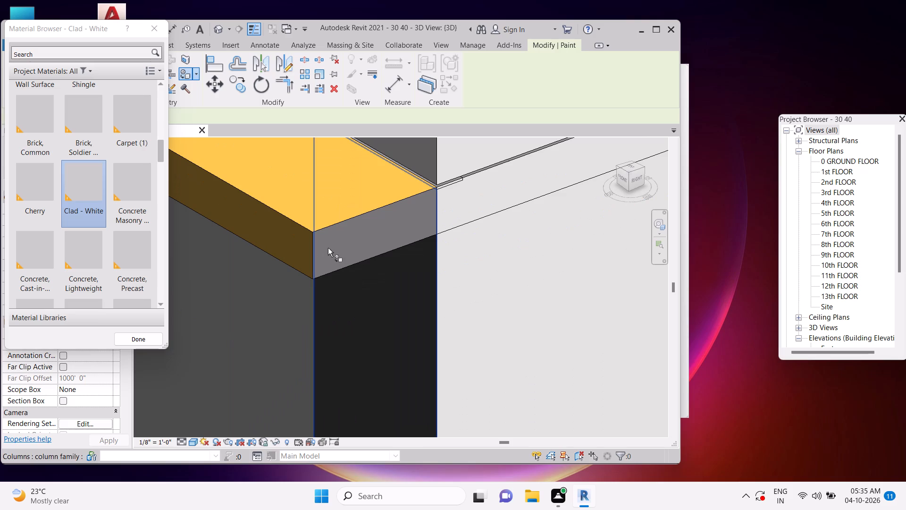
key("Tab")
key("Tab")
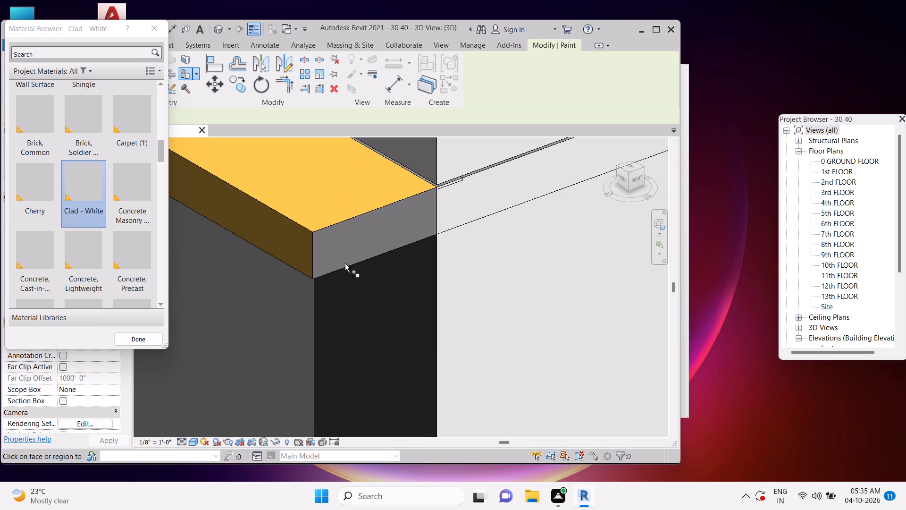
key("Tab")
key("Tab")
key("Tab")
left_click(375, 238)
Paint the second-floor slab edge on the side wall and the corner column's side face above it with Clad - White.
scroll(434, 229, "down", 18)
middle_click_drag(468, 203, 430, 313)
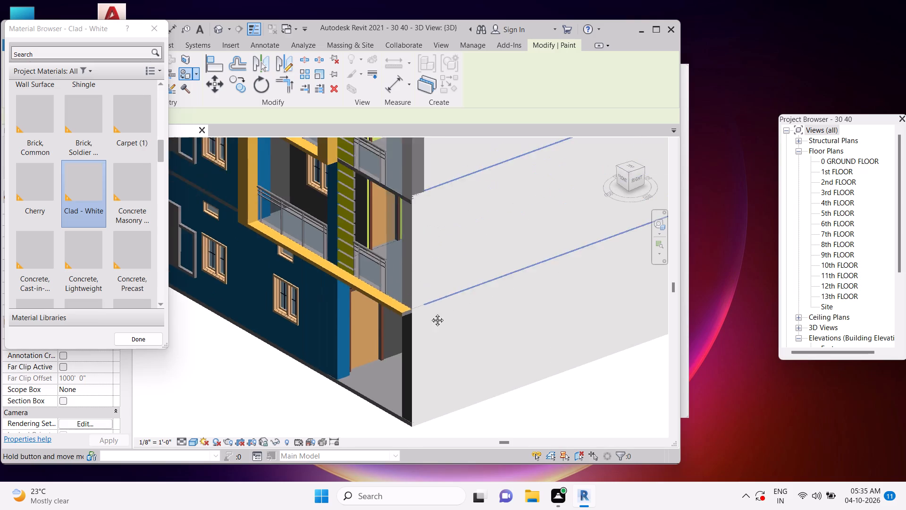
middle_click_drag(430, 313, 421, 350)
scroll(399, 260, "up", 9)
left_click(391, 259)
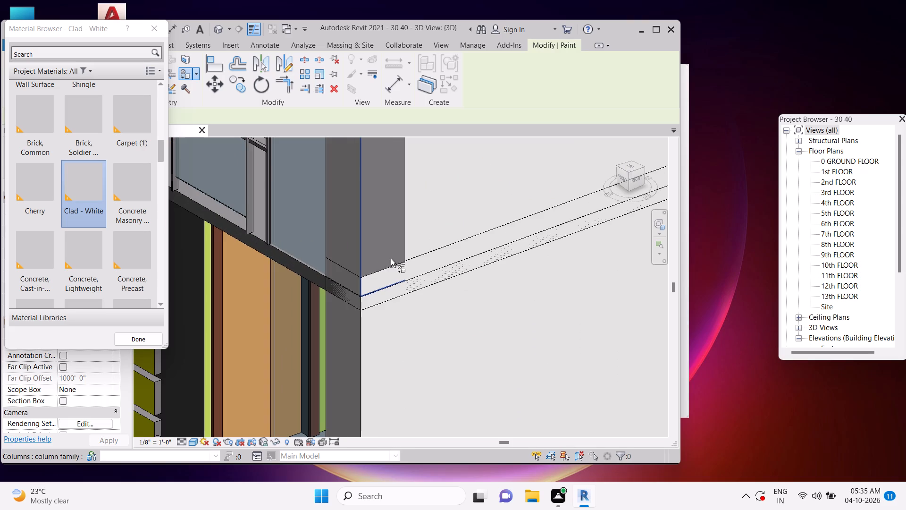
scroll(369, 285, "up", 5)
scroll(455, 292, "down", 3)
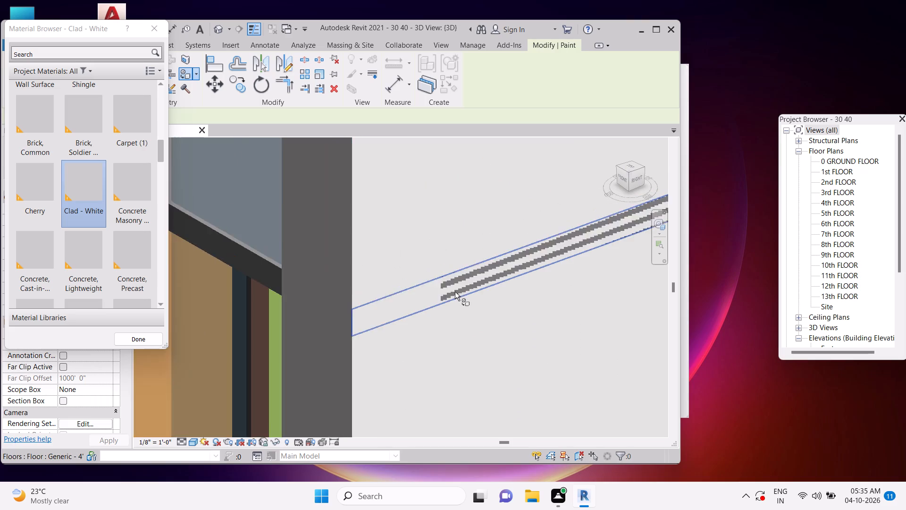
scroll(454, 292, "up", 5)
left_click(444, 289)
Paint the third-floor slab edge on the side wall and the corner column's side face above it with Clad - White.
scroll(444, 289, "down", 3)
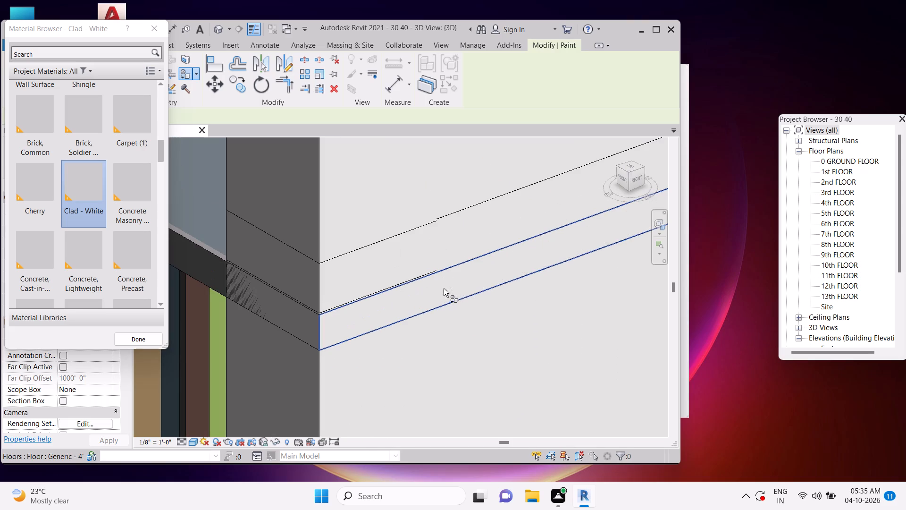
scroll(444, 289, "down", 17)
middle_click_drag(503, 228, 503, 228)
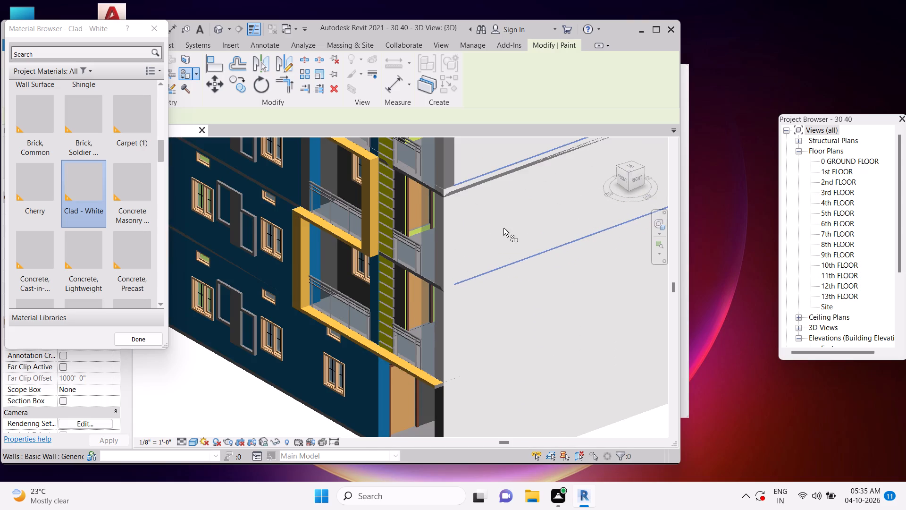
middle_click_drag(503, 228, 433, 312)
scroll(396, 310, "up", 16)
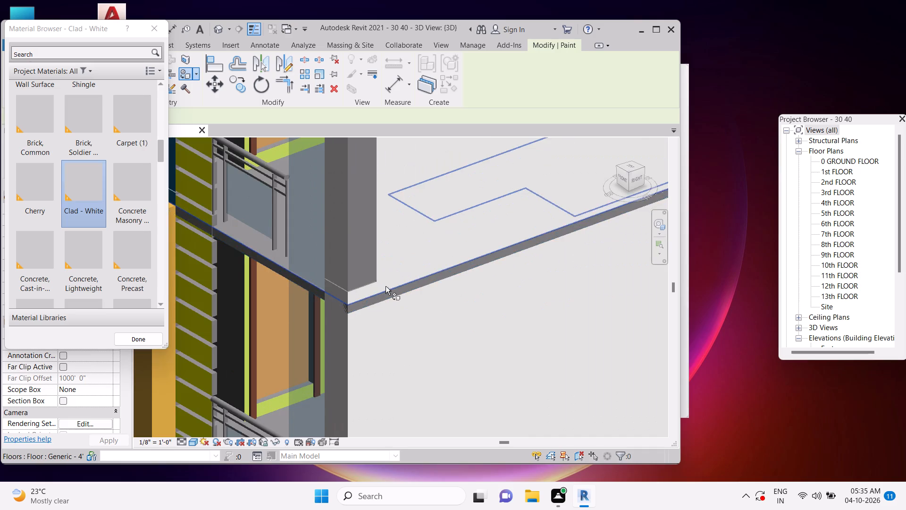
left_click(324, 264)
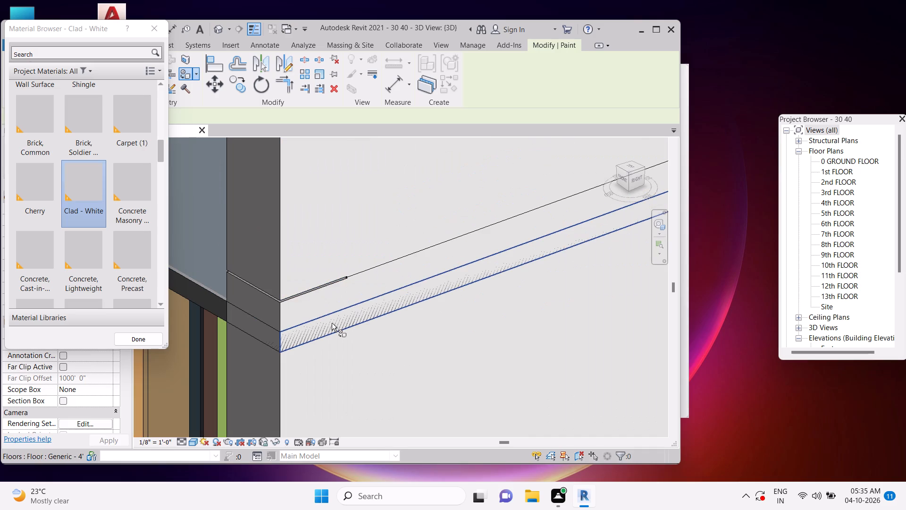
left_click(332, 323)
Paint the corner column's side face and the slab edge below it with Clad - White on the next storey up.
scroll(326, 296, "down", 2)
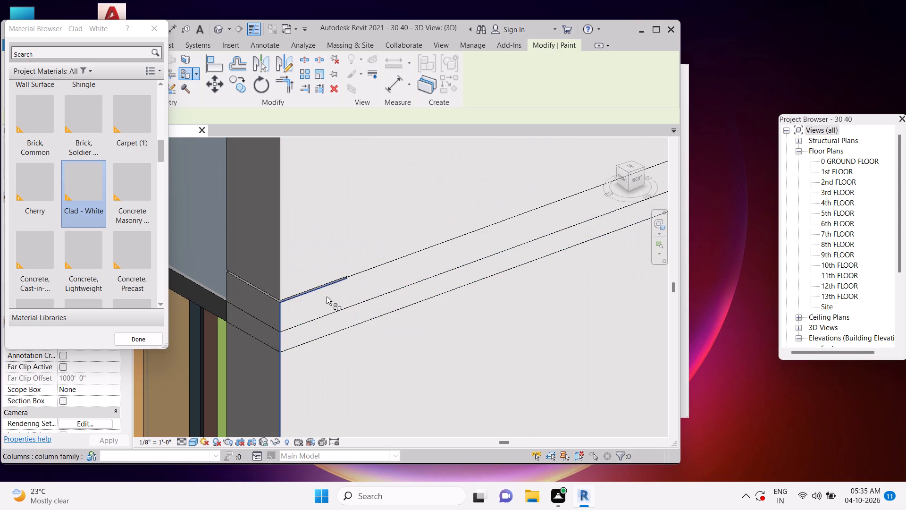
scroll(327, 297, "down", 7)
middle_click_drag(381, 238, 363, 375)
middle_click_drag(364, 268, 364, 310)
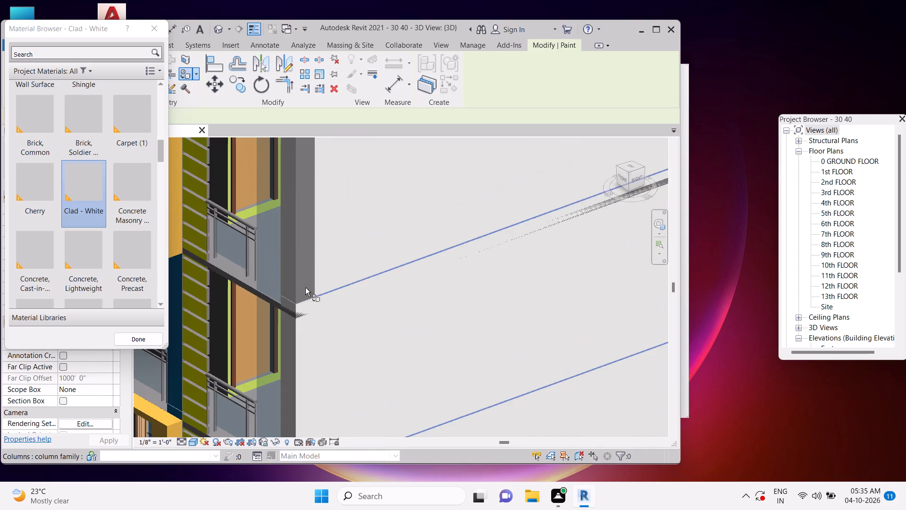
scroll(305, 286, "up", 8)
left_click(305, 286)
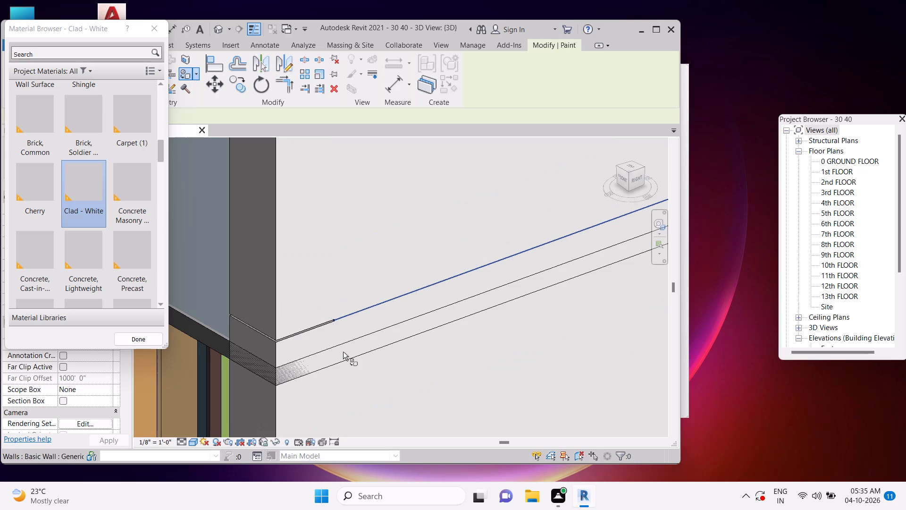
left_click(343, 351)
Continue one storey higher, painting the corner column's side face and its adjoining slab edge with Clad - White.
scroll(328, 334, "down", 2)
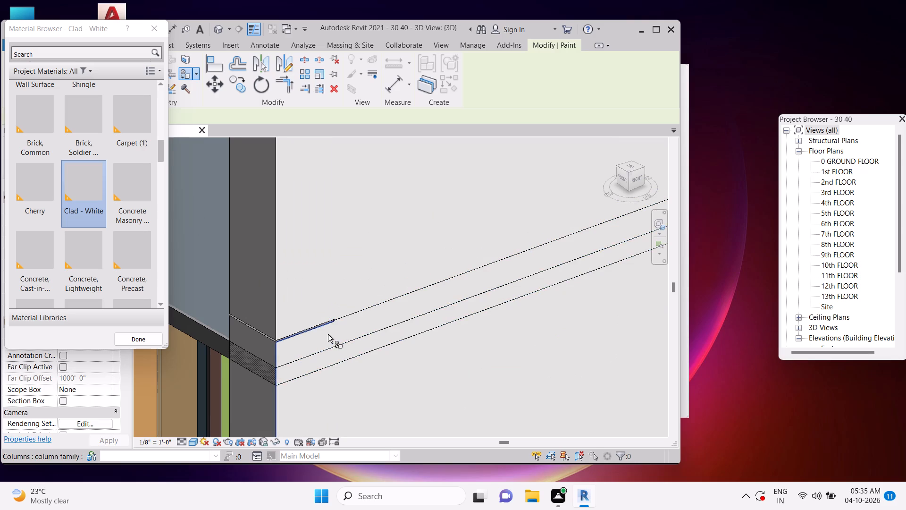
scroll(328, 334, "down", 6)
middle_click_drag(388, 180, 369, 395)
scroll(305, 362, "up", 5)
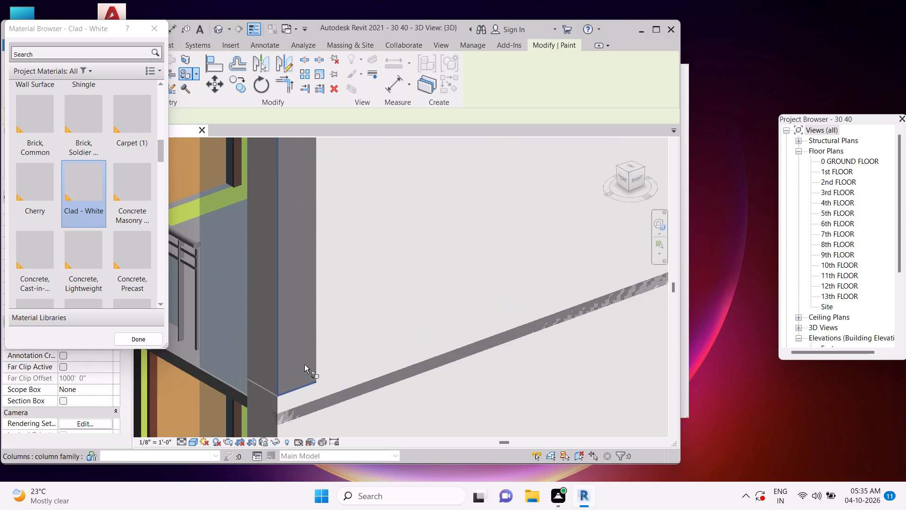
left_click(303, 363)
middle_click_drag(347, 375, 366, 268)
scroll(358, 321, "up", 3)
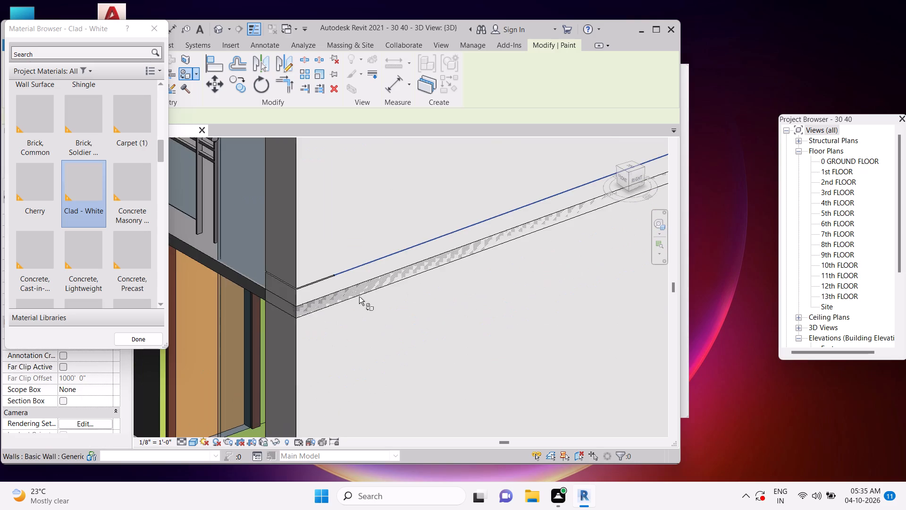
left_click(321, 286)
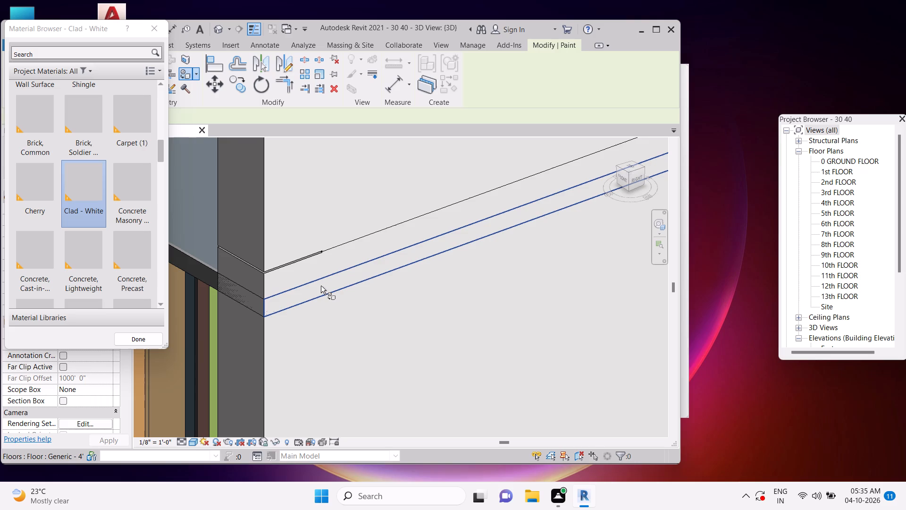
On the next unpainted storey up, paint the corner column's side face and the slab edge beneath it with Clad - White.
scroll(321, 286, "down", 5)
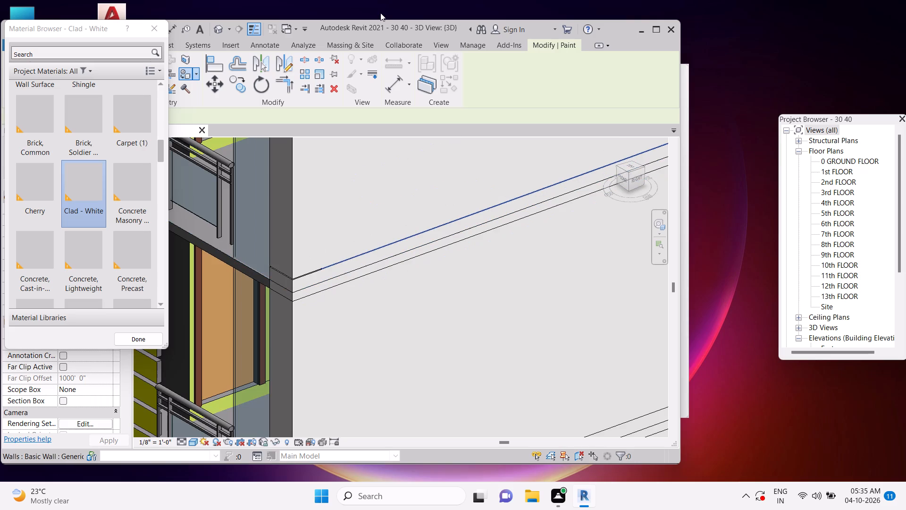
scroll(397, 280, "down", 3)
middle_click_drag(378, 212, 379, 351)
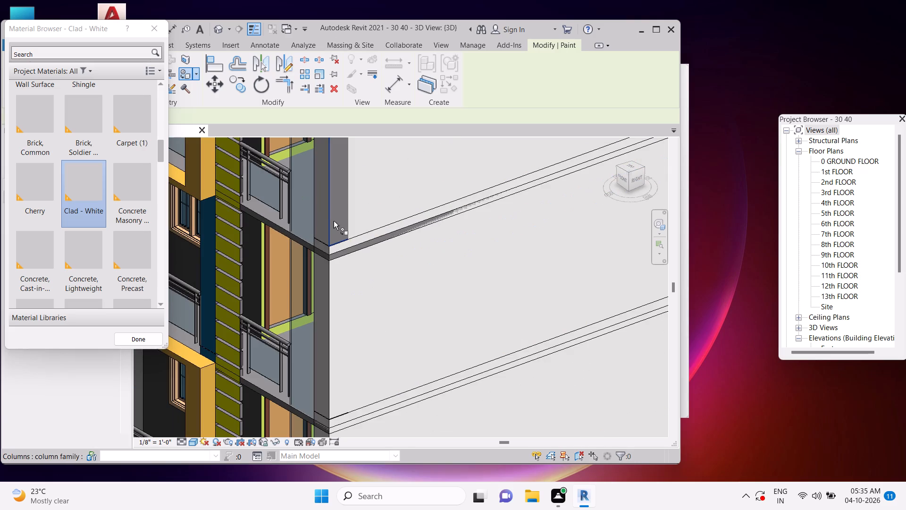
scroll(334, 221, "up", 8)
left_click(359, 260)
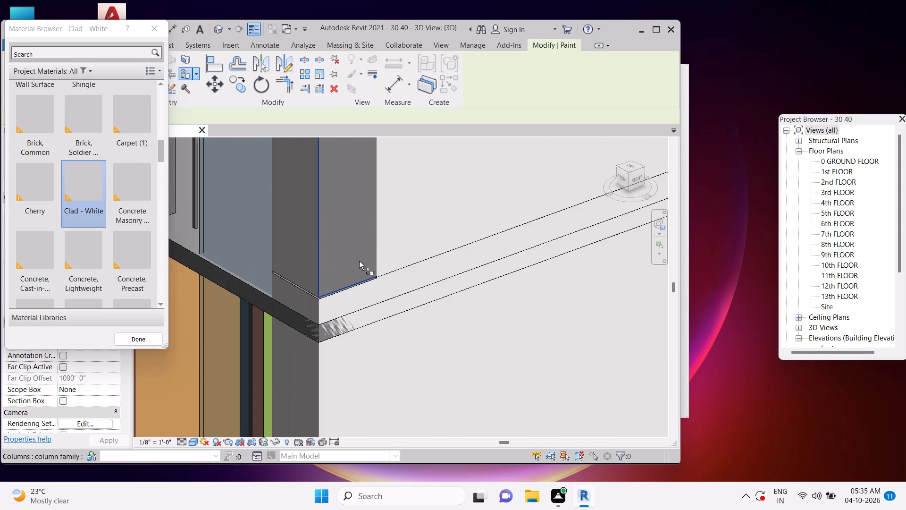
left_click(366, 316)
Move up another storey and paint the corner column's side face and the side wall's slab edge with Clad - White.
scroll(374, 322, "down", 2)
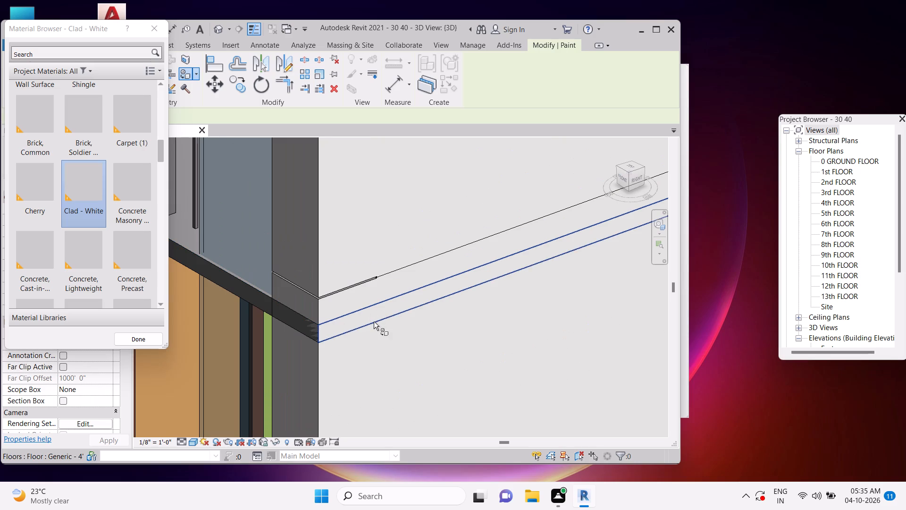
scroll(374, 322, "down", 2)
scroll(394, 258, "down", 3)
middle_click_drag(401, 237, 382, 427)
scroll(351, 279, "up", 4)
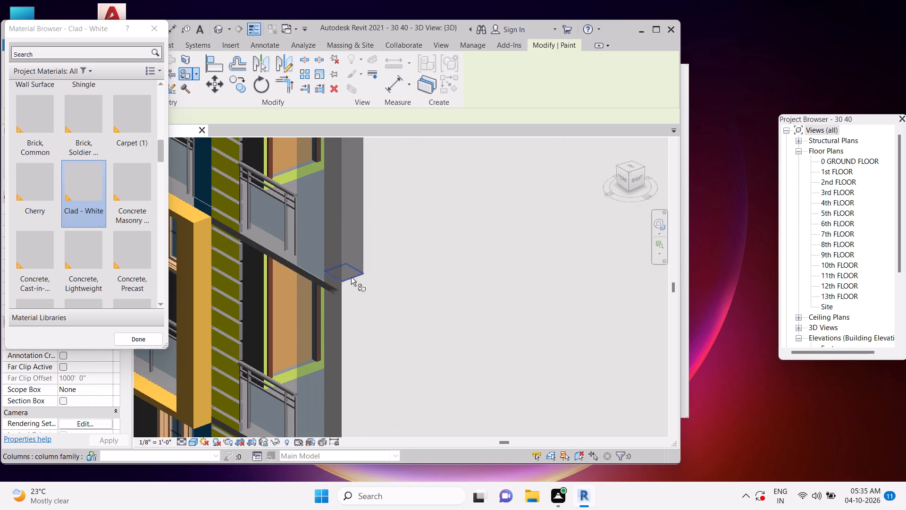
scroll(351, 277, "up", 2)
left_click(353, 263)
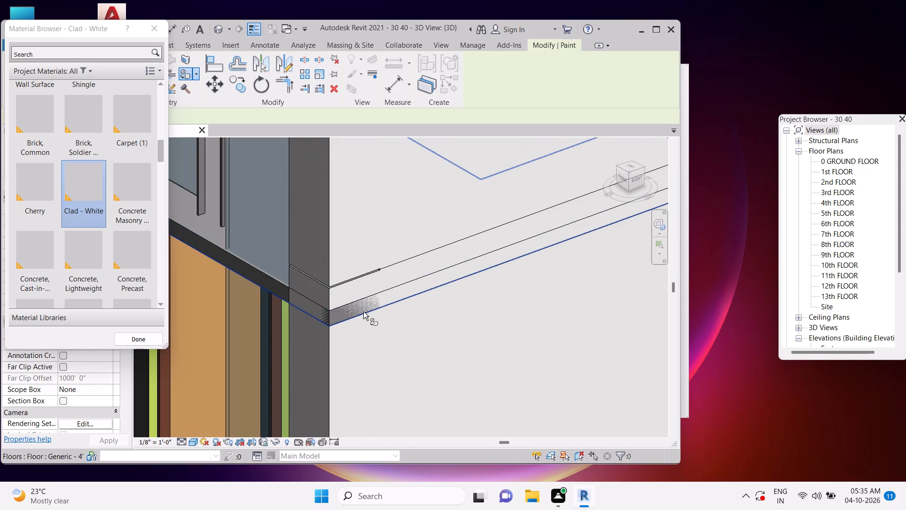
scroll(363, 311, "up", 4)
left_click(347, 309)
Paint the next grey corner-column side face and the slab edge below it with Clad - White, one storey higher.
scroll(347, 309, "down", 8)
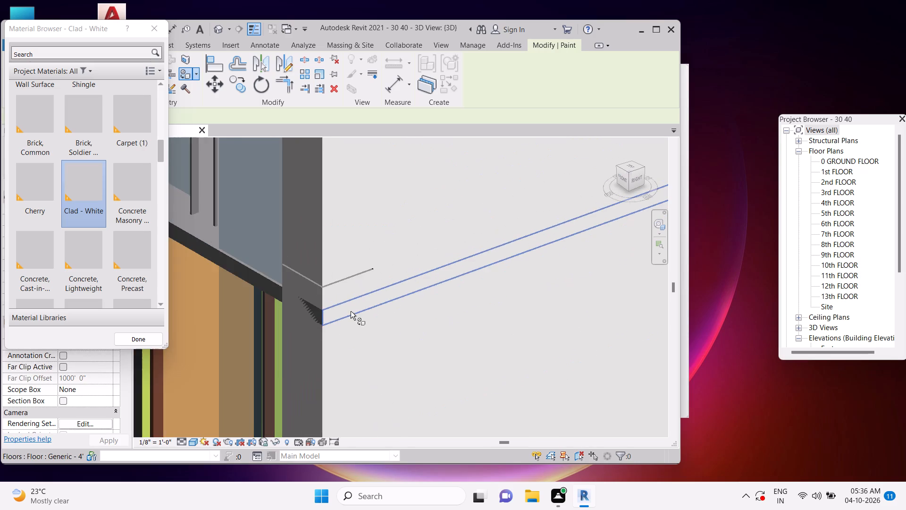
scroll(351, 311, "down", 9)
middle_click_drag(372, 261, 348, 348)
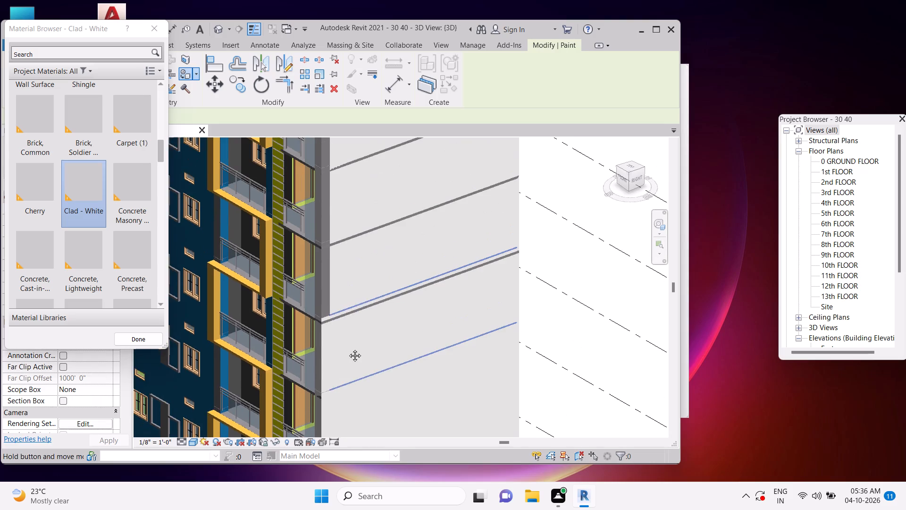
scroll(326, 322, "up", 11)
scroll(335, 280, "up", 5)
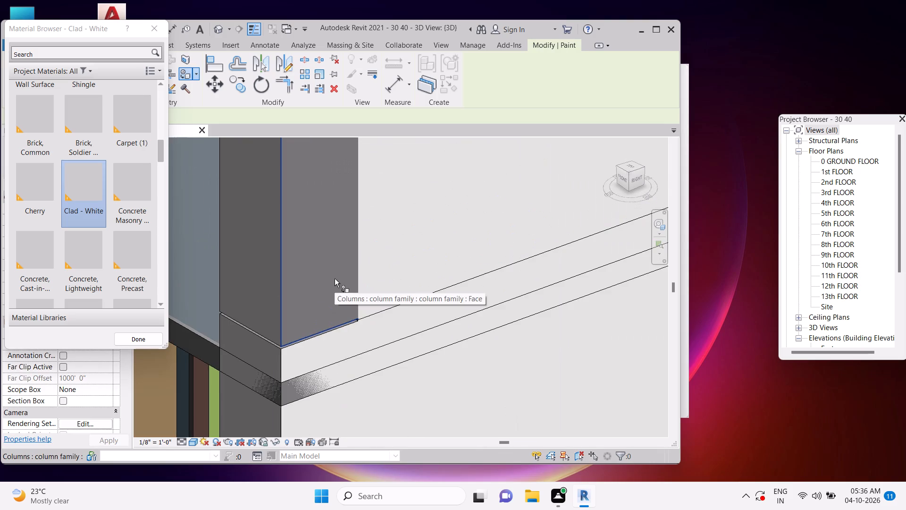
left_click(335, 279)
left_click(339, 376)
Paint the following storey's corner-column side face and slab edge on the side wall with Clad - White.
scroll(374, 357, "down", 4)
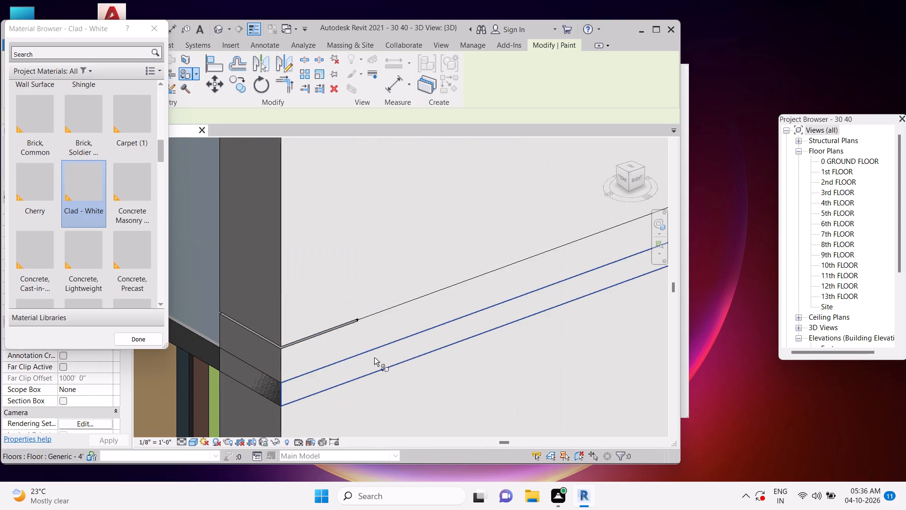
scroll(374, 357, "down", 4)
middle_click_drag(405, 247, 378, 384)
middle_click_drag(379, 240, 376, 270)
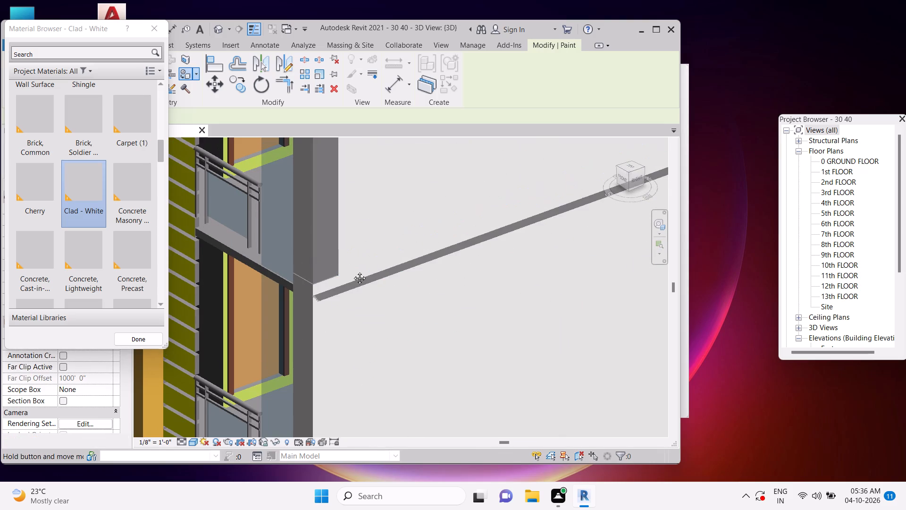
left_click(328, 265)
scroll(329, 318, "up", 9)
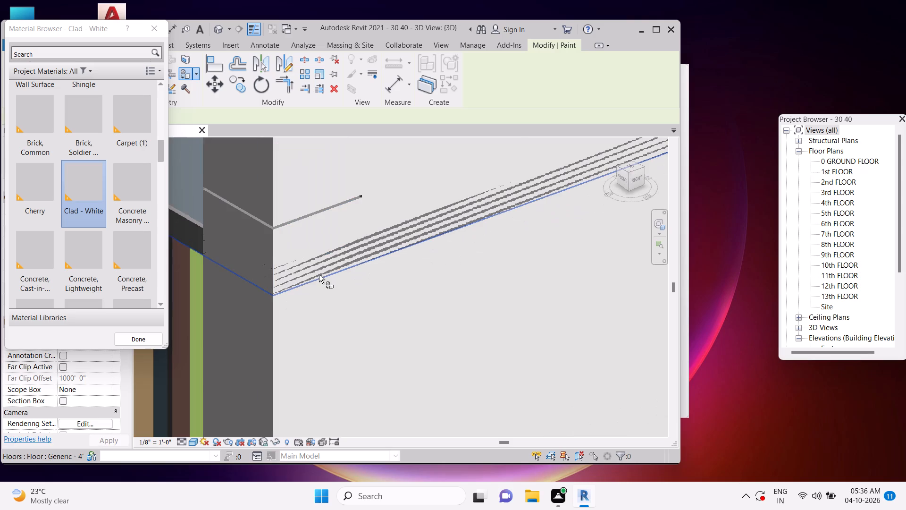
left_click(318, 268)
scroll(327, 274, "down", 11)
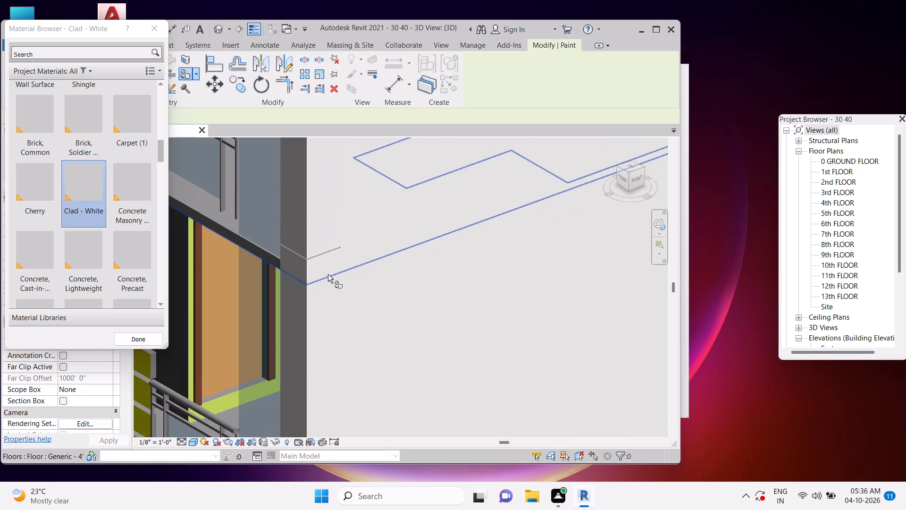
Paint the next storey's corner-column side face and the slab edge beneath it on the side wall with Clad - White.
middle_click_drag(341, 246, 328, 384)
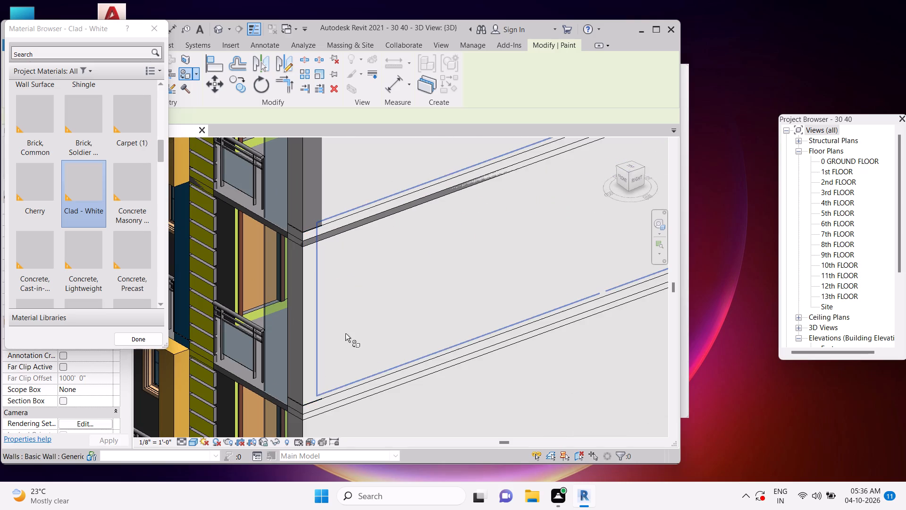
middle_click_drag(335, 259, 333, 356)
scroll(322, 336, "up", 10)
left_click(275, 293)
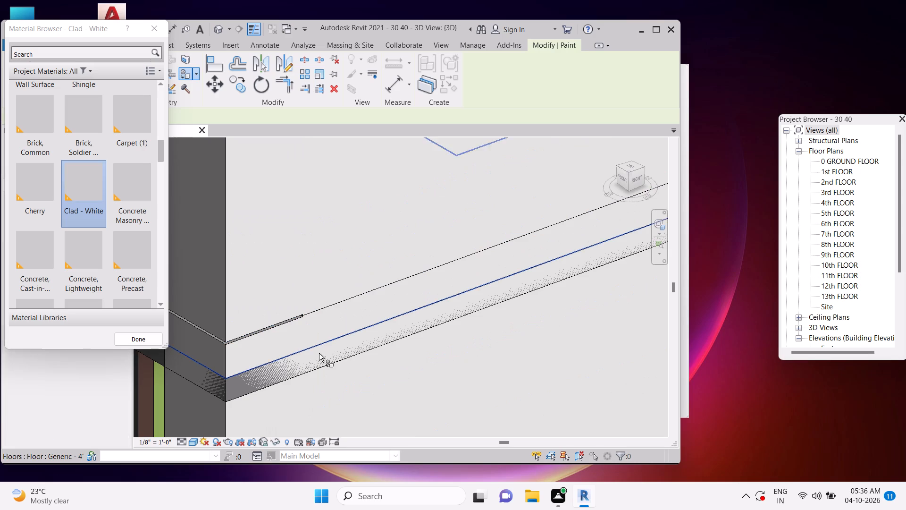
left_click(307, 362)
One storey higher, paint the grey corner-column side face and the slab edge with Clad - White.
scroll(307, 361, "down", 7)
middle_click_drag(312, 269, 300, 409)
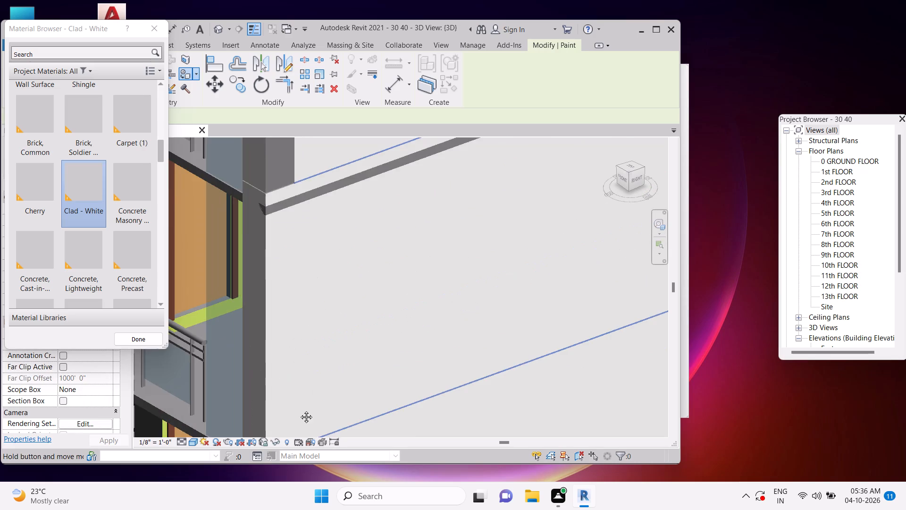
middle_click_drag(314, 323, 312, 377)
left_click(275, 261)
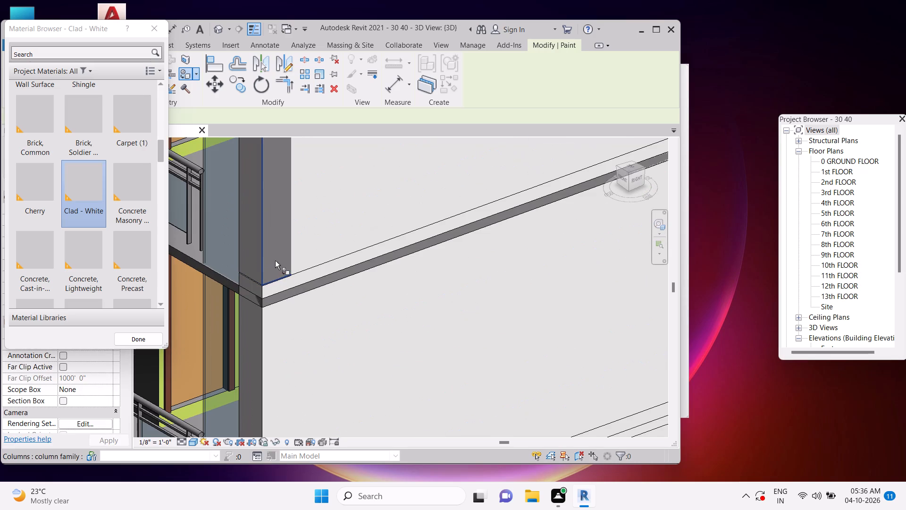
scroll(274, 292, "up", 8)
left_click(272, 314)
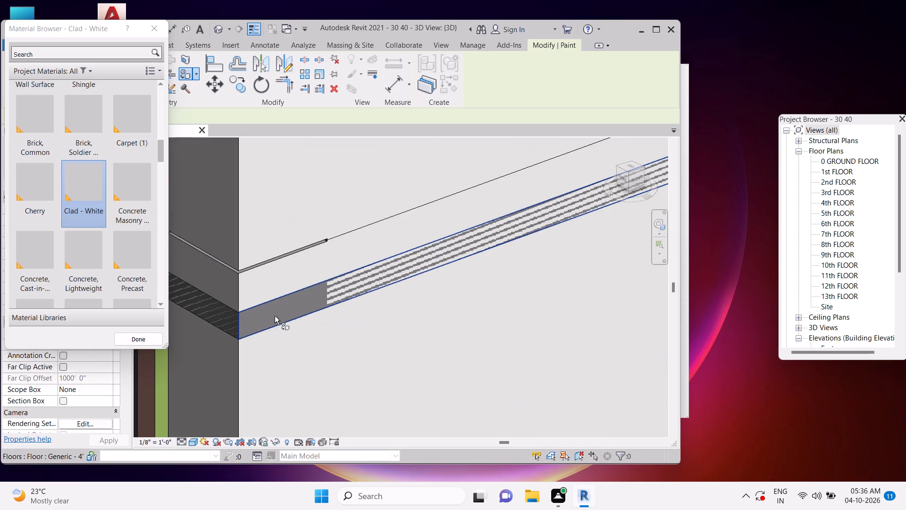
Move up another storey and paint its corner-column side face and slab edge with Clad - White.
scroll(282, 318, "down", 12)
middle_click_drag(291, 266, 289, 422)
scroll(264, 313, "up", 4)
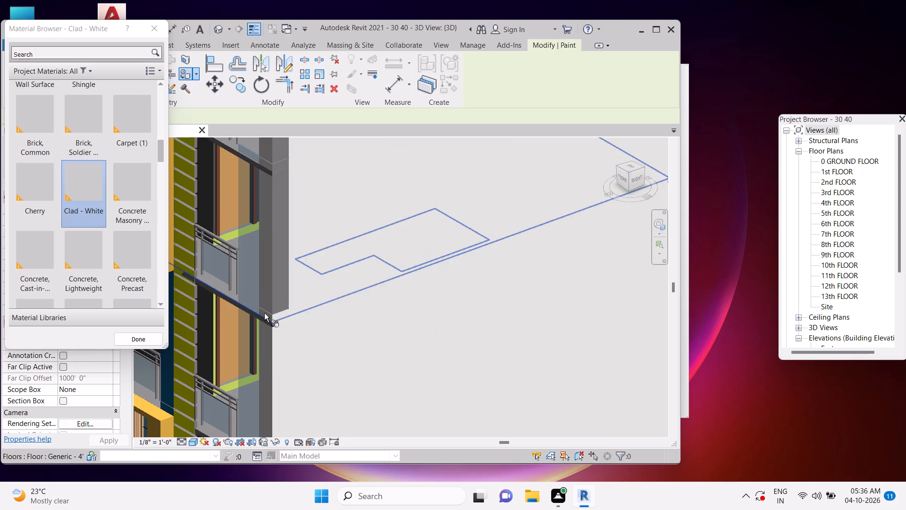
scroll(264, 313, "up", 5)
left_click(309, 281)
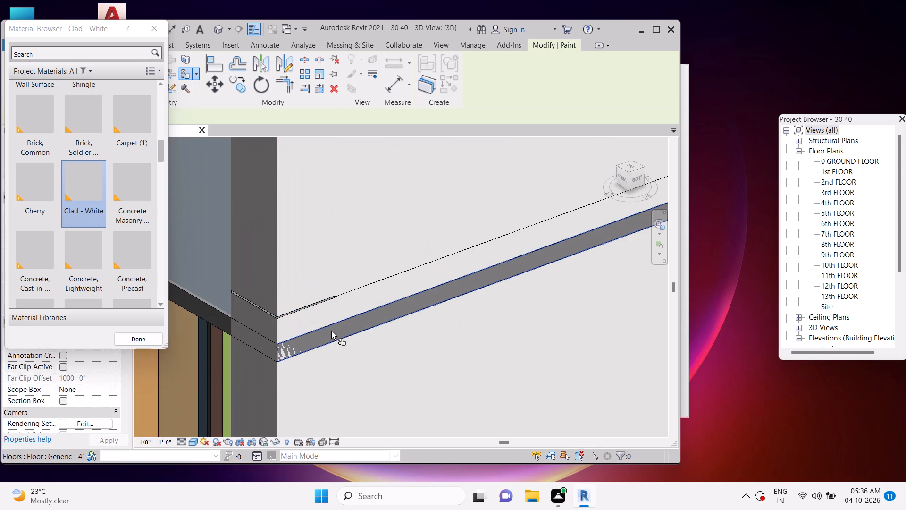
left_click(331, 331)
Paint the following storey's corner-column side face and slab edge near the tower's top with Clad - White.
scroll(331, 331, "down", 4)
middle_click_drag(357, 192, 347, 410)
middle_click_drag(390, 275, 384, 351)
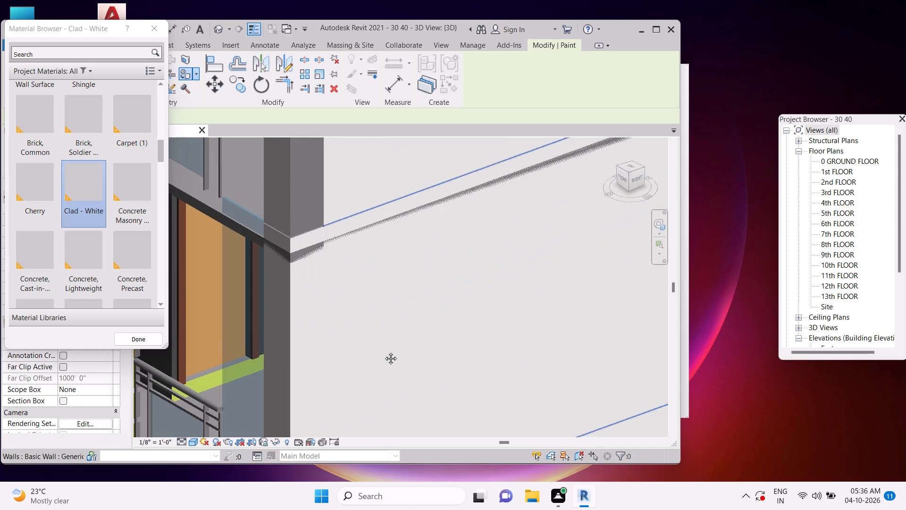
middle_click_drag(384, 351, 378, 418)
scroll(303, 355, "up", 3)
left_click(301, 353)
middle_click_drag(382, 349, 402, 215)
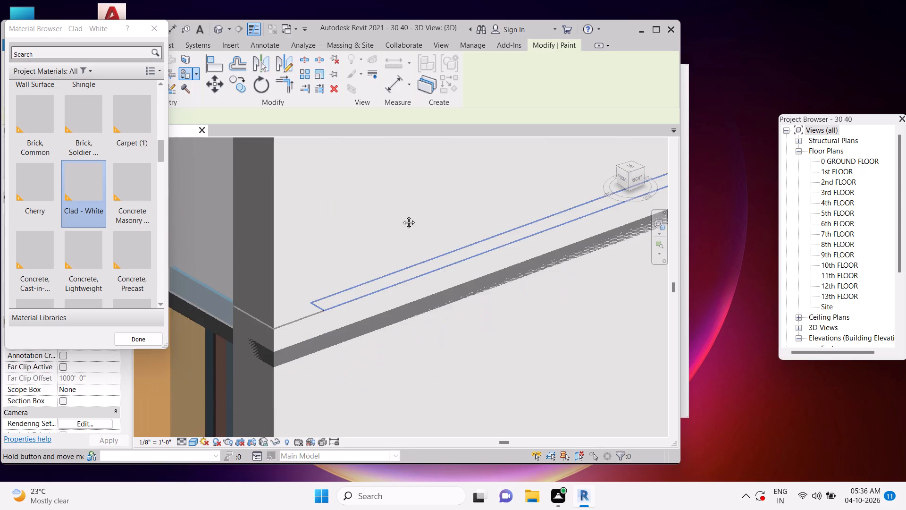
middle_click_drag(402, 215, 402, 212)
scroll(359, 262, "up", 5)
left_click(357, 261)
Paint the topmost slab edge of the side wall, just below the roof, with Clad - White and finish painting.
scroll(358, 263, "down", 9)
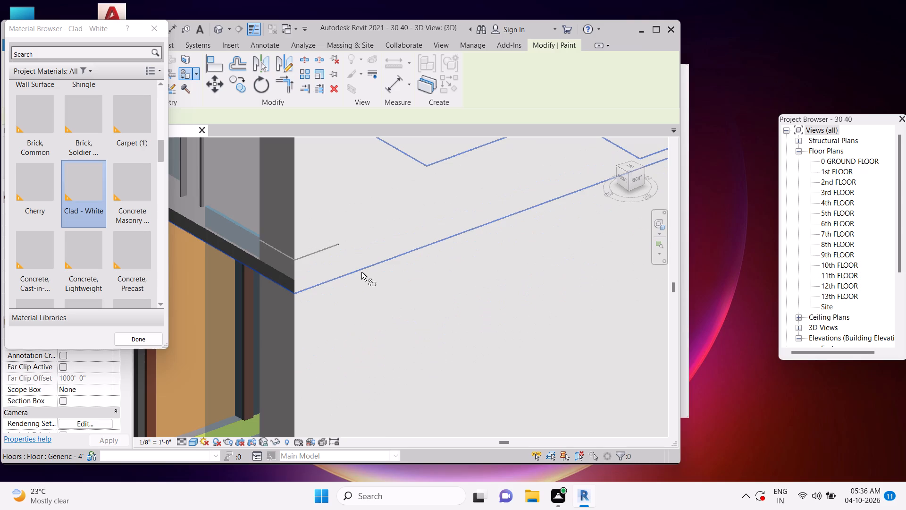
middle_click_drag(377, 221, 377, 370)
middle_click_drag(361, 216, 362, 306)
scroll(327, 268, "up", 4)
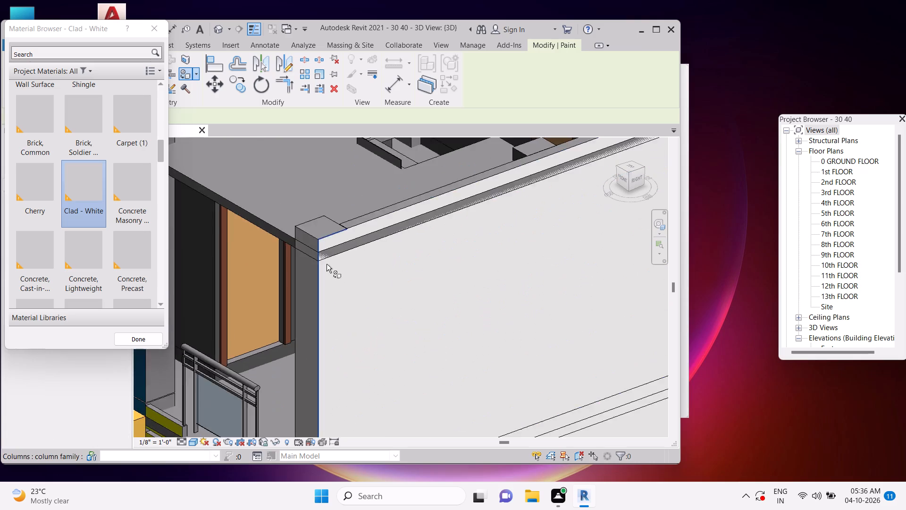
scroll(327, 264, "up", 5)
left_click(336, 221)
scroll(336, 221, "down", 4)
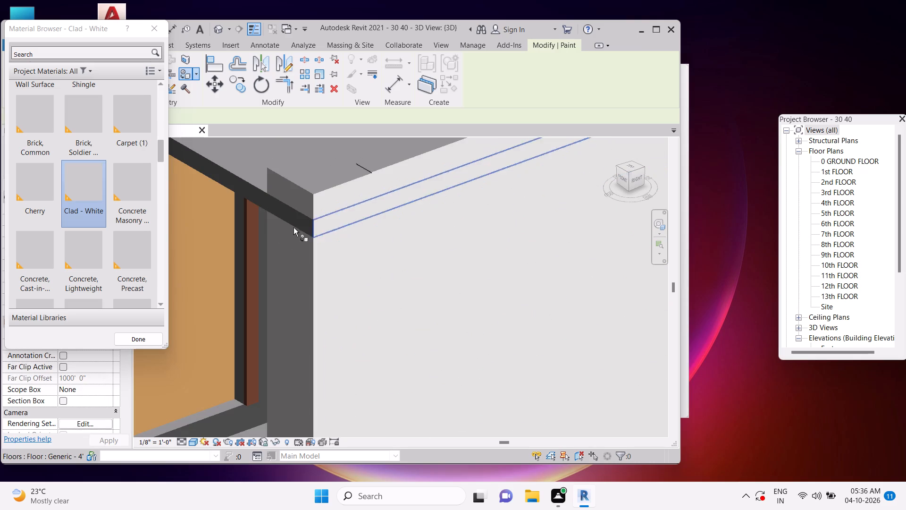
scroll(320, 191, "down", 3)
key("Escape")
On the tower's opposite windowless side, beside the blue facade, paint the two topmost storeys' wall faces with Clad - White.
scroll(411, 241, "down", 7)
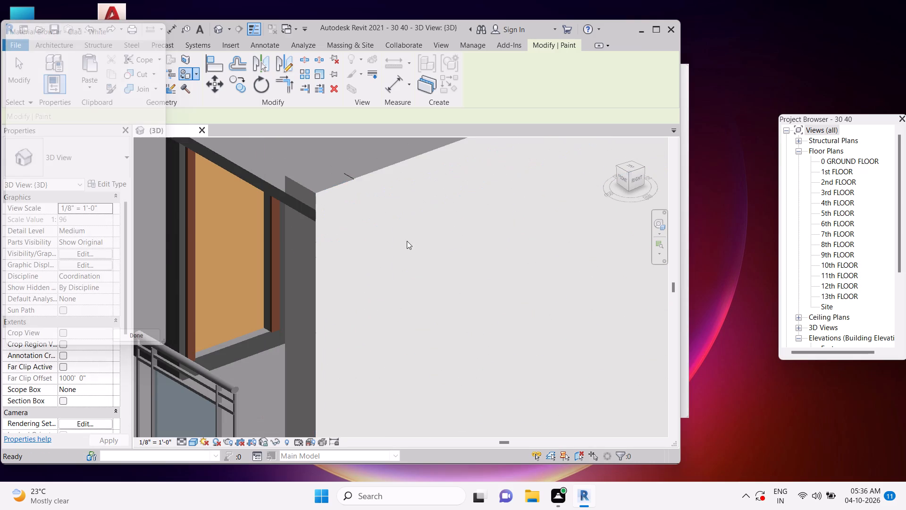
scroll(407, 241, "down", 9)
scroll(386, 273, "down", 4)
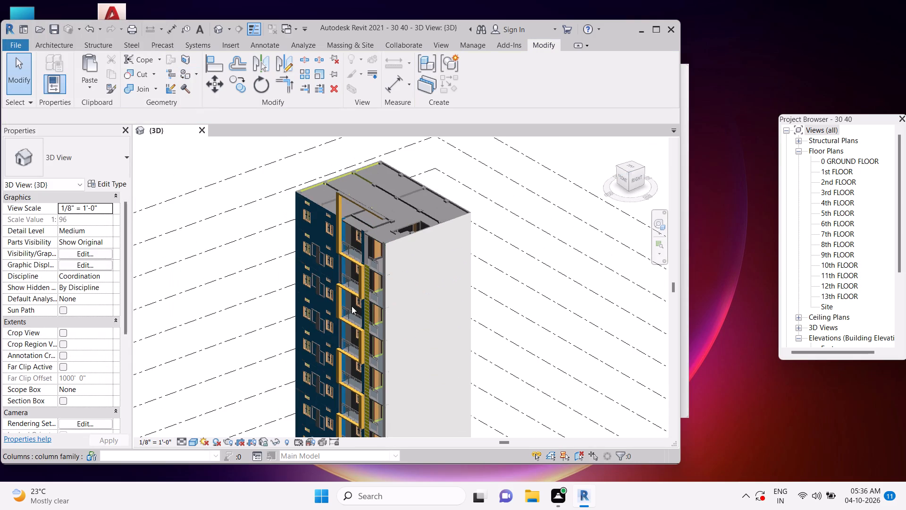
middle_click_drag(356, 306, 450, 302)
middle_click_drag(378, 326, 399, 326, "shift")
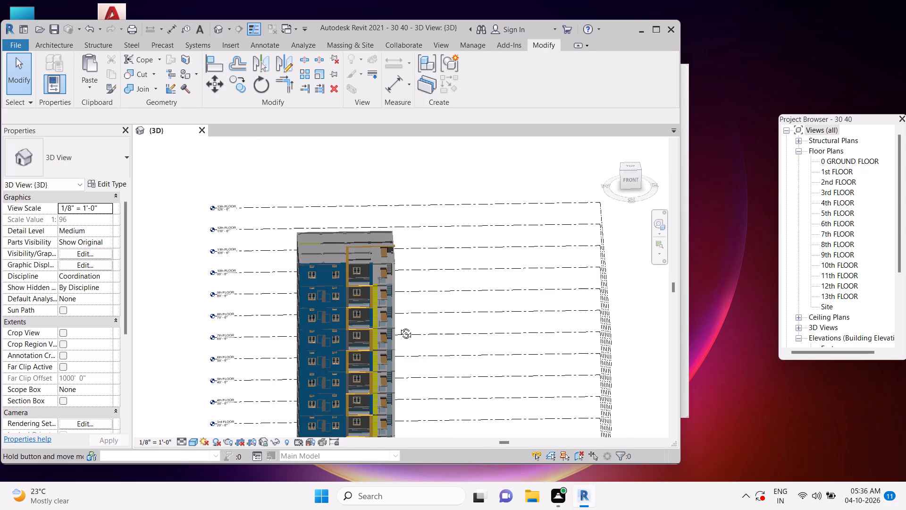
middle_click_drag(399, 326, 445, 325, "shift")
scroll(385, 253, "up", 4)
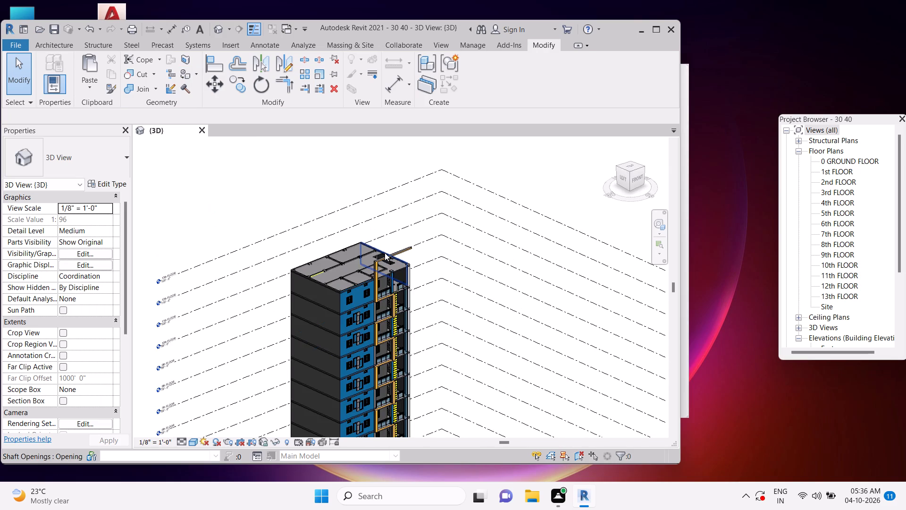
middle_click_drag(353, 310, 349, 302)
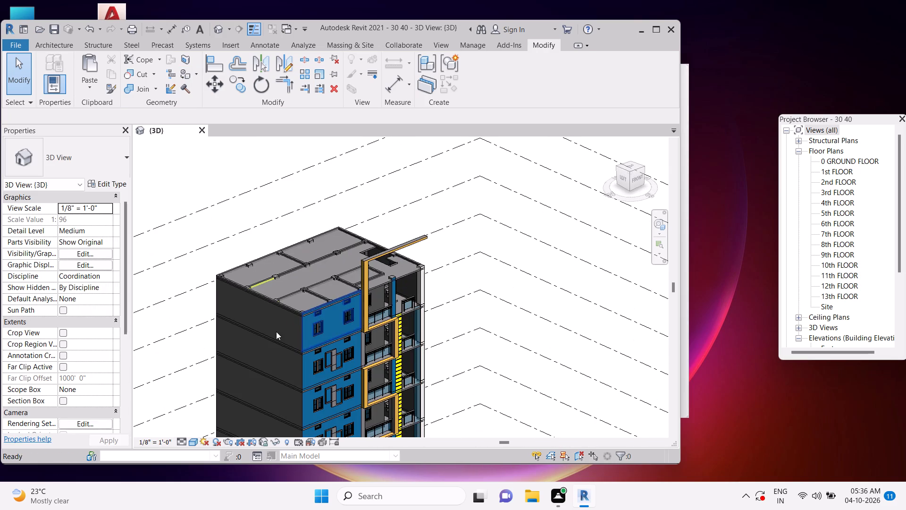
middle_click_drag(310, 281, 366, 210)
scroll(333, 270, "up", 3)
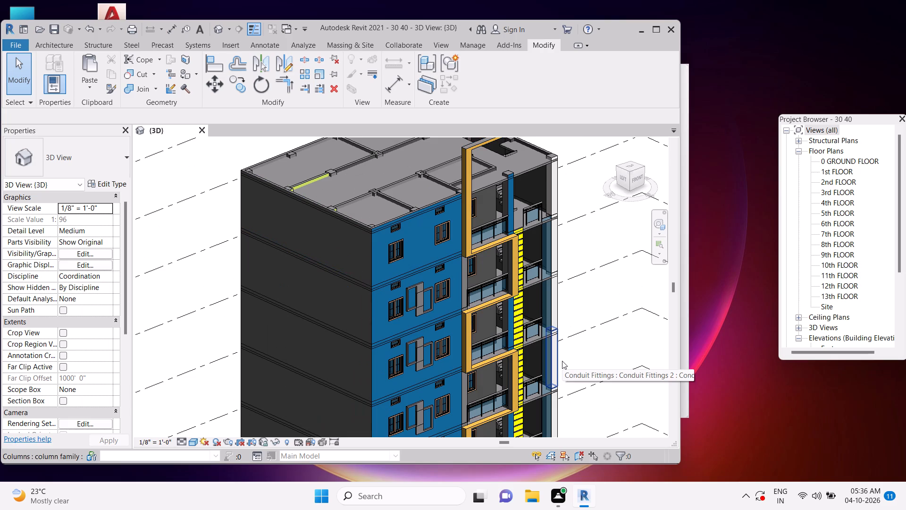
type("pt")
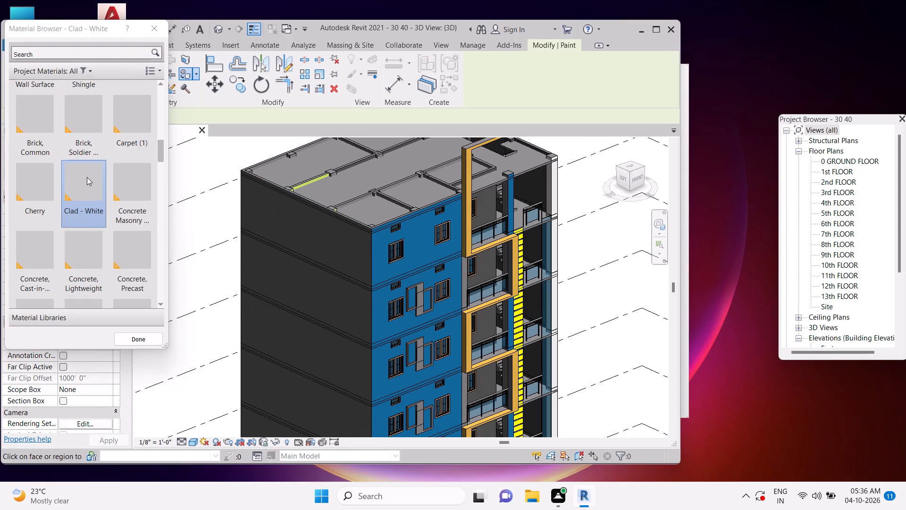
left_click(87, 177)
scroll(335, 255, "up", 4)
left_click(350, 247)
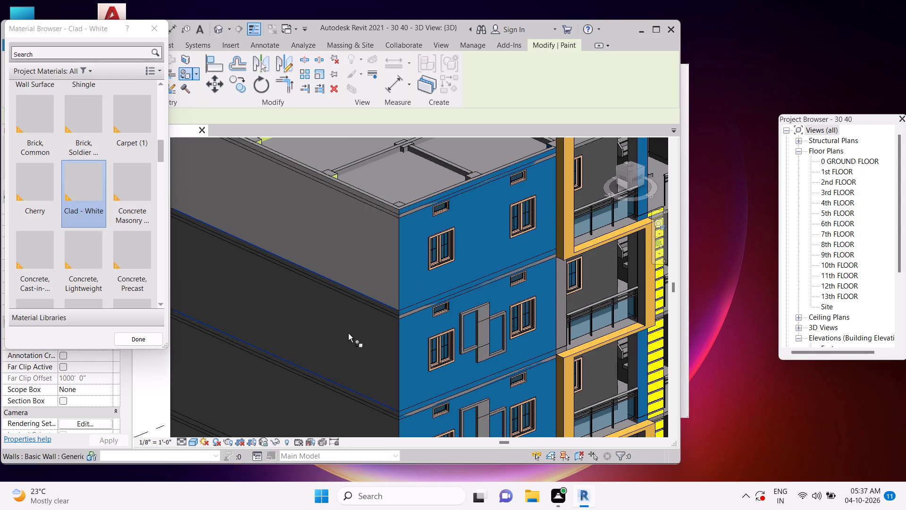
left_click(348, 333)
Continue down the same side and paint the next five storeys' wall faces with Clad - White.
middle_click_drag(359, 367, 399, 221)
left_click(387, 284)
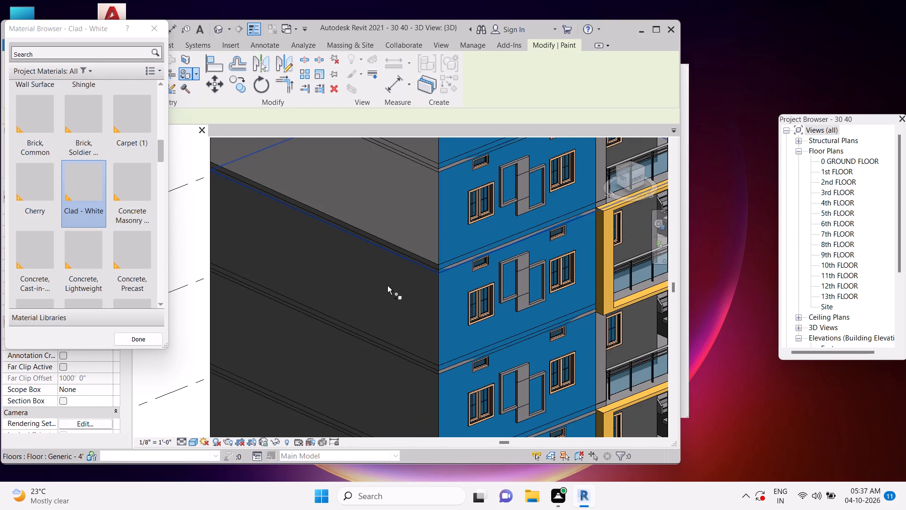
middle_click_drag(403, 338, 425, 227)
left_click(411, 273)
middle_click_drag(424, 332, 448, 208)
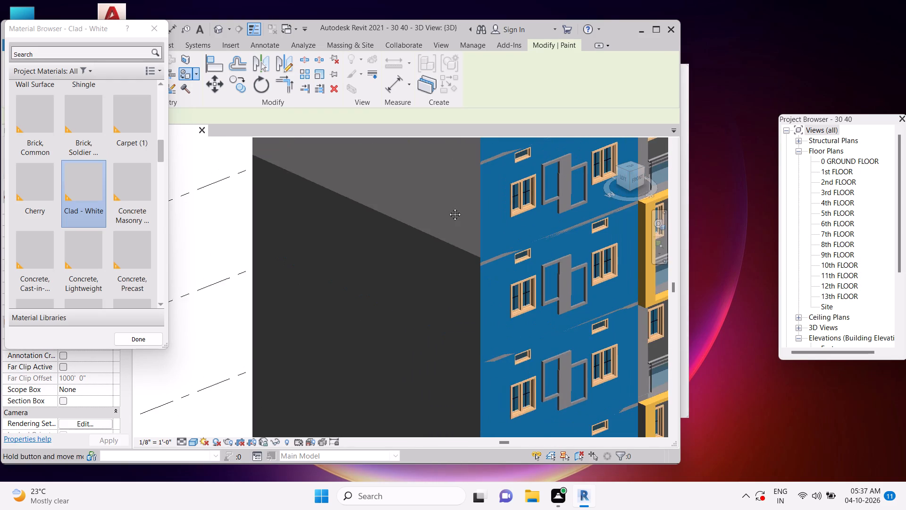
left_click(435, 245)
middle_click_drag(445, 316, 471, 196)
left_click(459, 238)
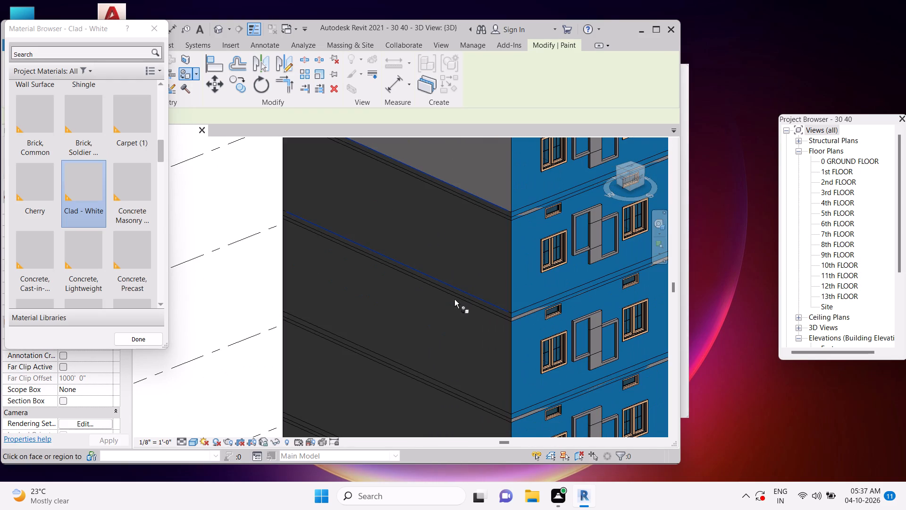
left_click(449, 312)
Paint the remaining lower storeys' wall faces on this side with Clad - White, down to the base.
middle_click_drag(453, 354, 484, 198)
left_click(476, 276)
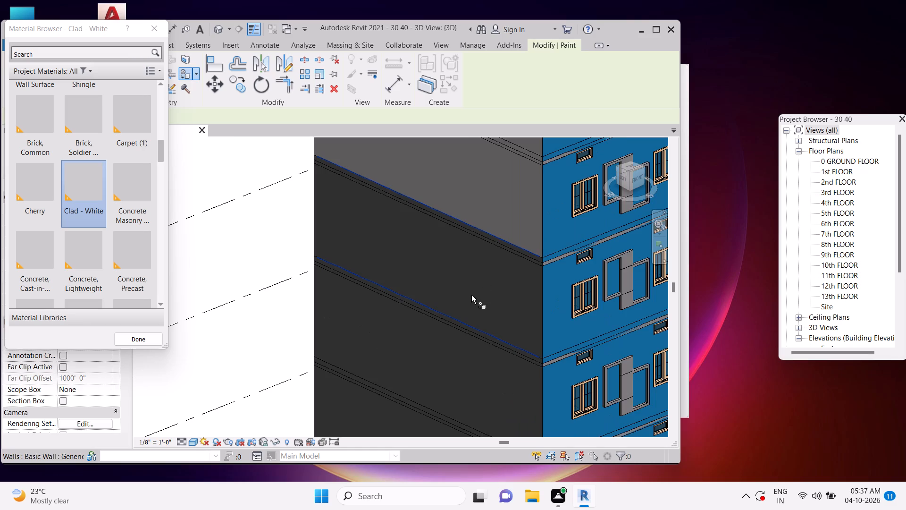
middle_click_drag(471, 308, 481, 192)
left_click(475, 244)
middle_click_drag(495, 310, 516, 198)
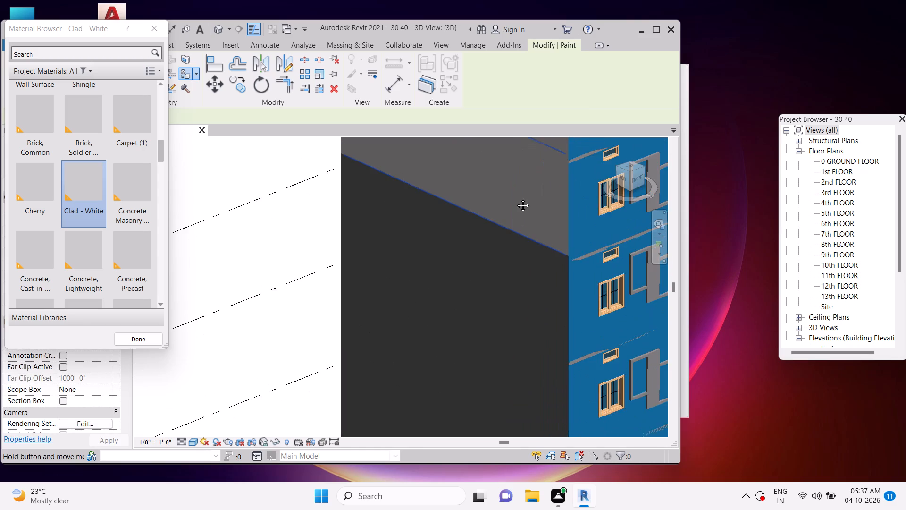
middle_click_drag(516, 198, 516, 201)
left_click(505, 259)
middle_click_drag(523, 332, 542, 203)
left_click(532, 229)
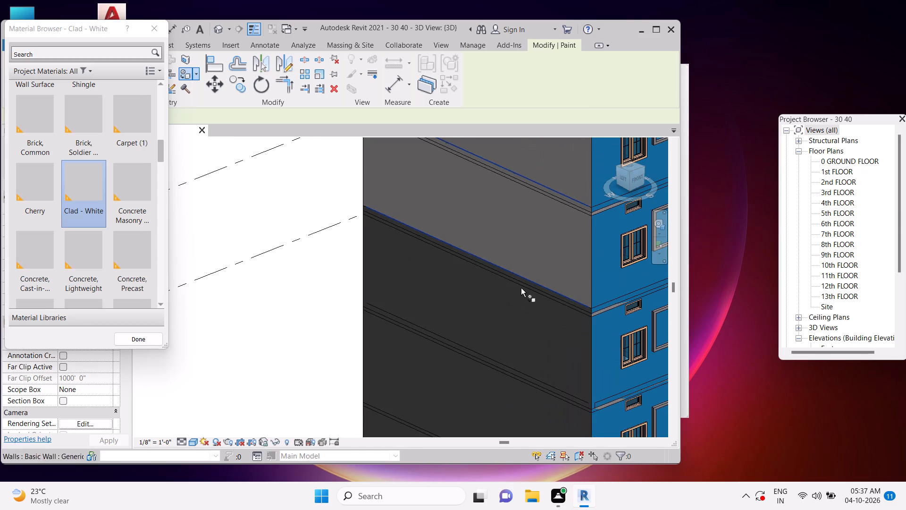
left_click(511, 304)
middle_click_drag(529, 337, 529, 192)
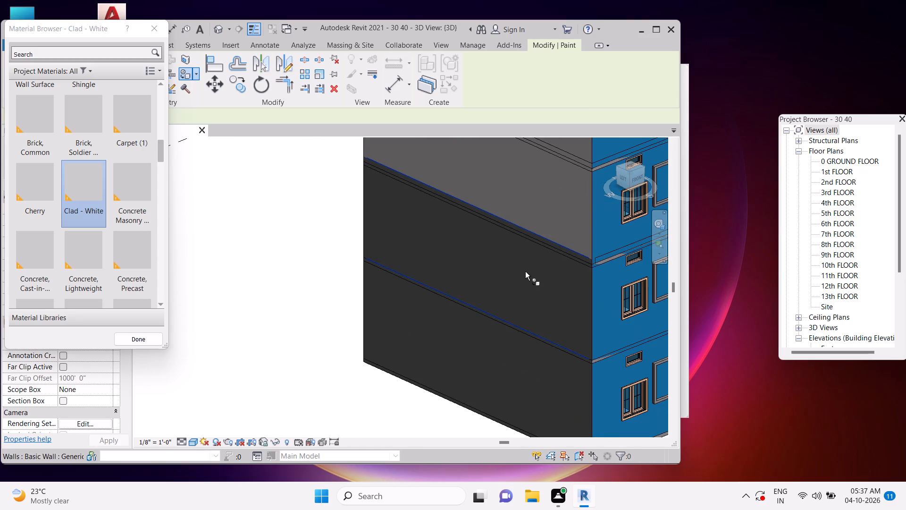
left_click(525, 272)
left_click(508, 355)
Paint the lowest slab edge at the base of this side wall with Clad - White.
middle_click_drag(558, 404, 497, 198)
scroll(509, 257, "up", 3)
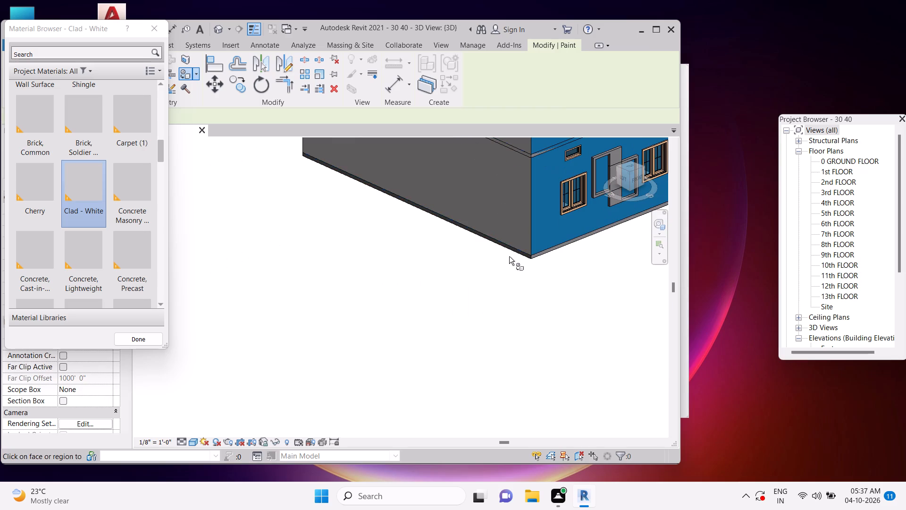
scroll(509, 256, "up", 15)
middle_click_drag(610, 266, 467, 326)
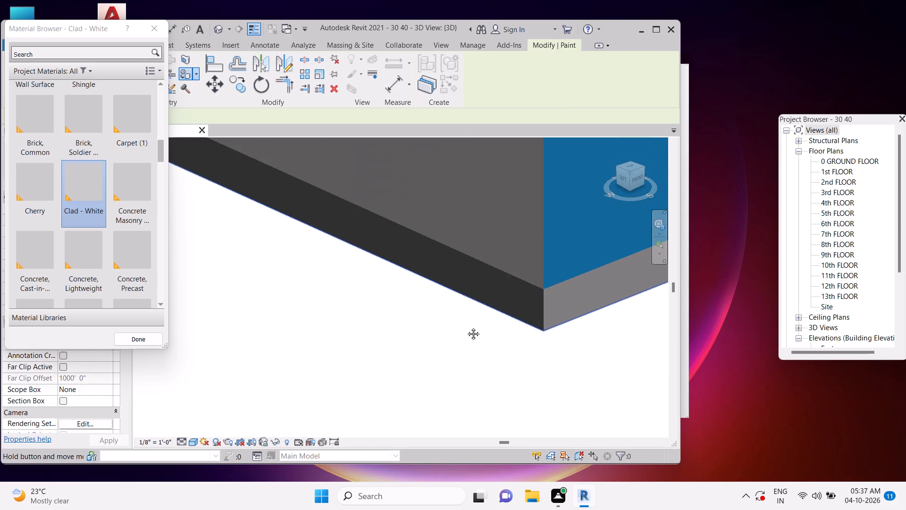
left_click(489, 331)
Paint the first slab edge above the base on this side wall with Clad - White.
scroll(490, 331, "down", 14)
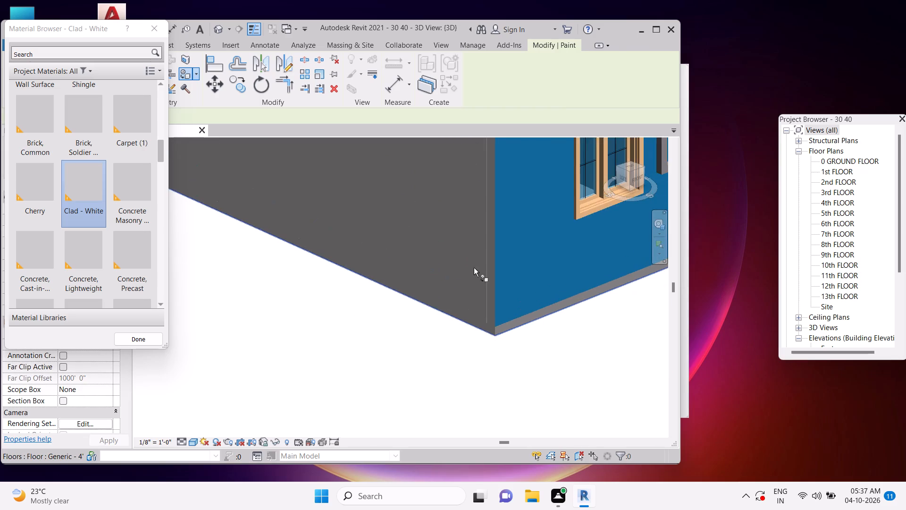
middle_click_drag(475, 258, 504, 397)
scroll(511, 322, "up", 12)
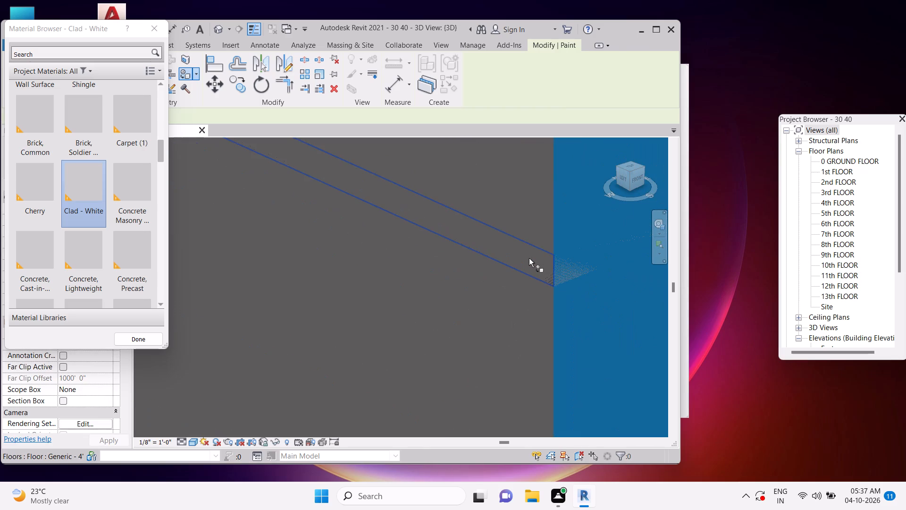
left_click(529, 258)
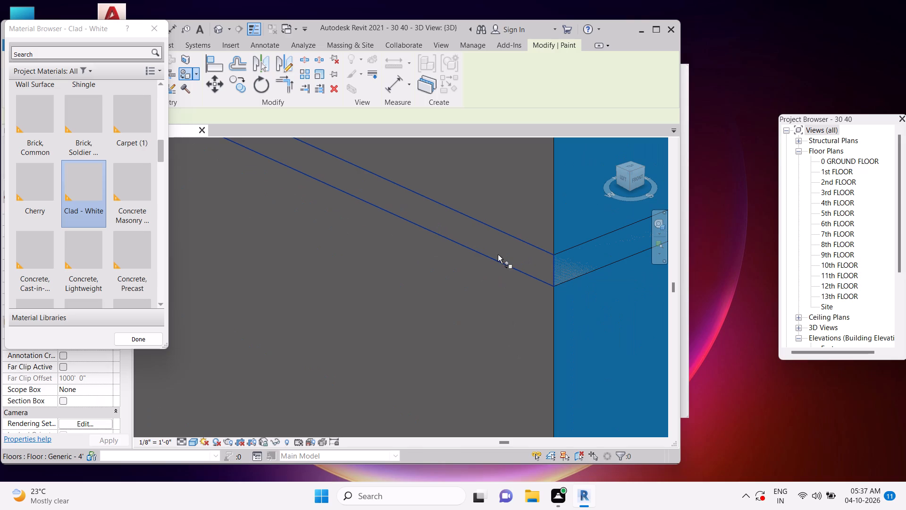
left_click(532, 256)
Move up one storey and paint the next slab edge on this side wall with Clad - White.
scroll(533, 258, "down", 12)
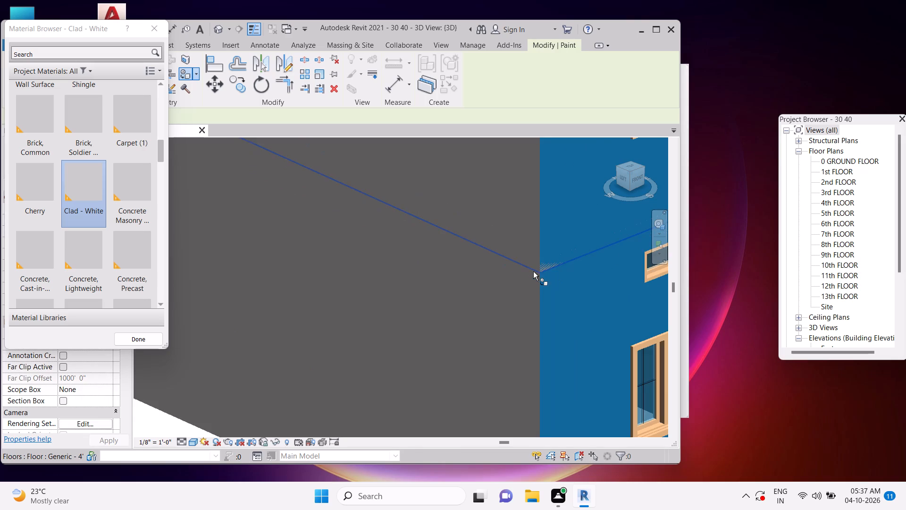
middle_click_drag(513, 218, 546, 402)
scroll(537, 270, "up", 8)
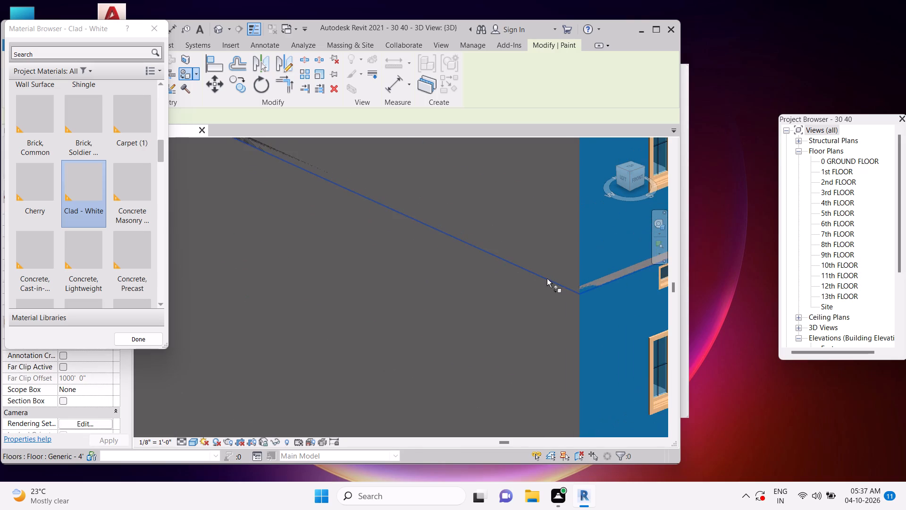
scroll(547, 279, "up", 2)
left_click(609, 291)
scroll(599, 313, "down", 3)
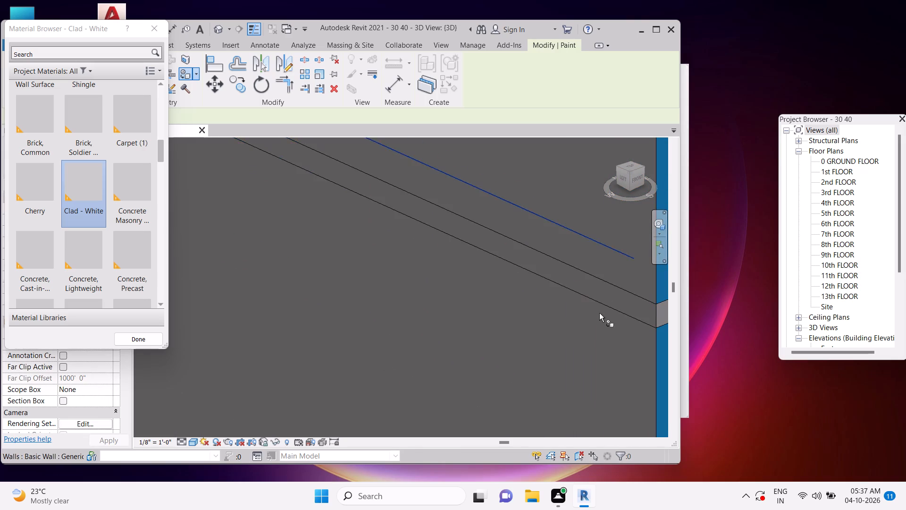
Paint the next two slab edges up this side wall with Clad - White.
scroll(599, 313, "down", 6)
middle_click_drag(580, 195, 582, 375)
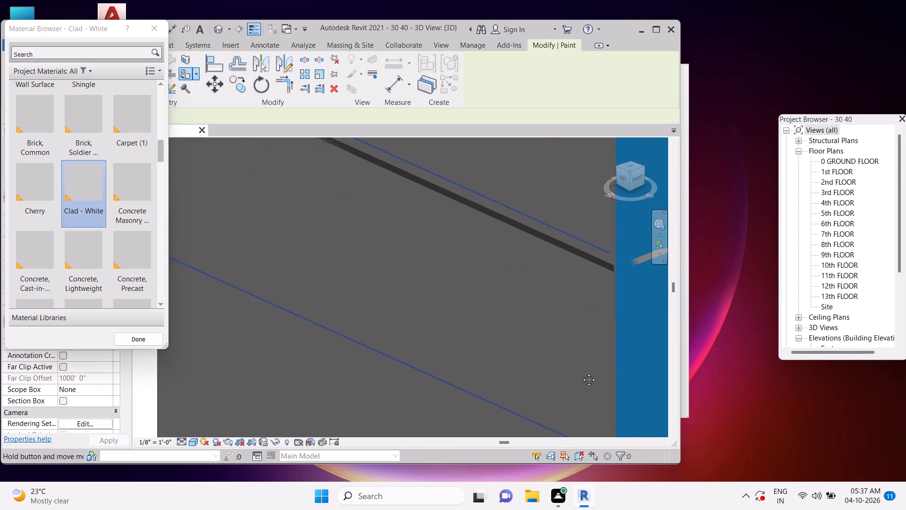
scroll(587, 289, "up", 9)
left_click(583, 291)
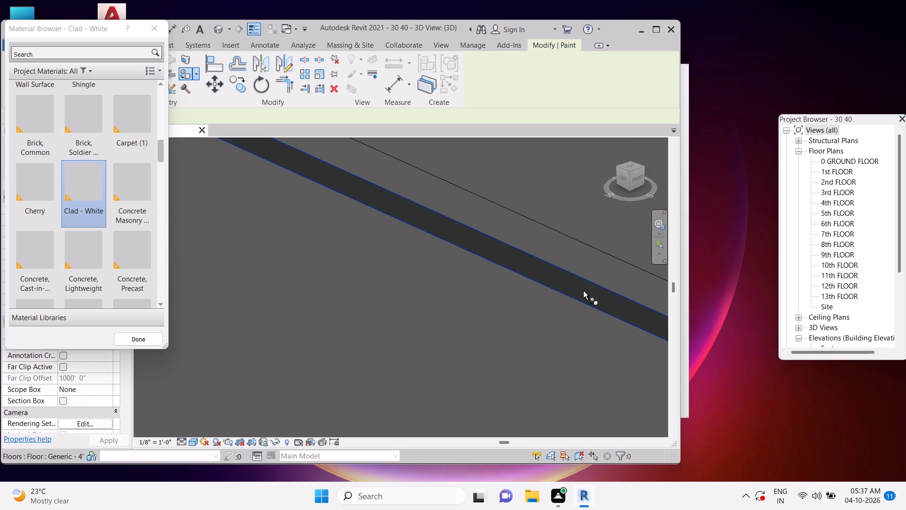
scroll(584, 293, "down", 16)
middle_click_drag(582, 242, 572, 274)
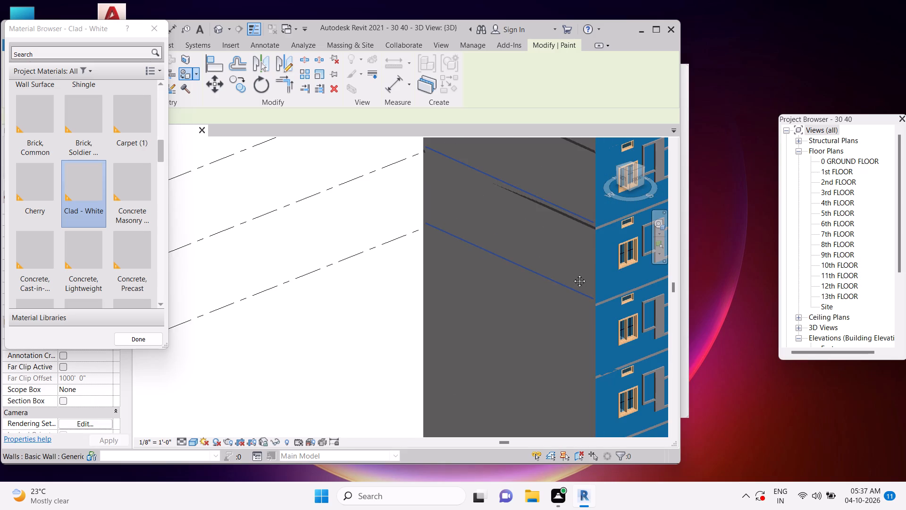
middle_click_drag(572, 274, 563, 336)
scroll(557, 305, "up", 14)
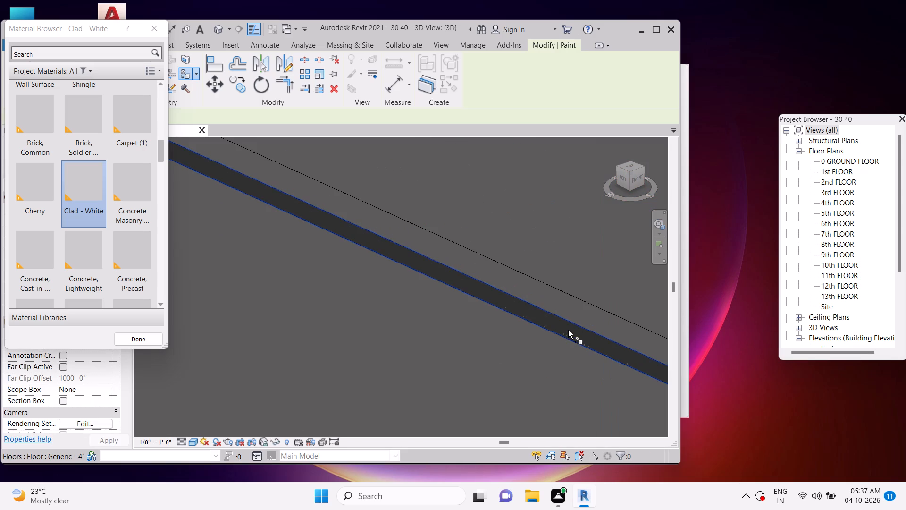
left_click(568, 329)
Continue up the side wall, painting the slab edges of the following two storeys with Clad - White.
scroll(568, 329, "down", 8)
middle_click_drag(571, 242, 566, 399)
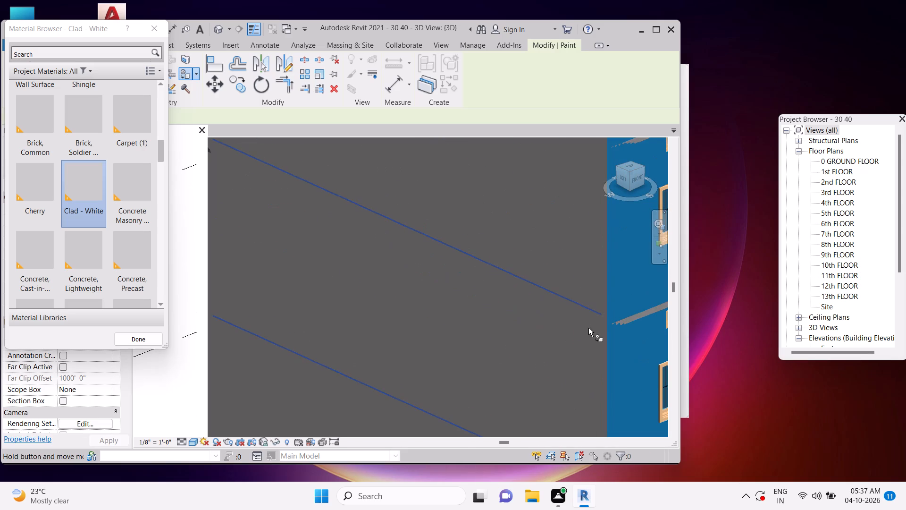
scroll(588, 325, "up", 8)
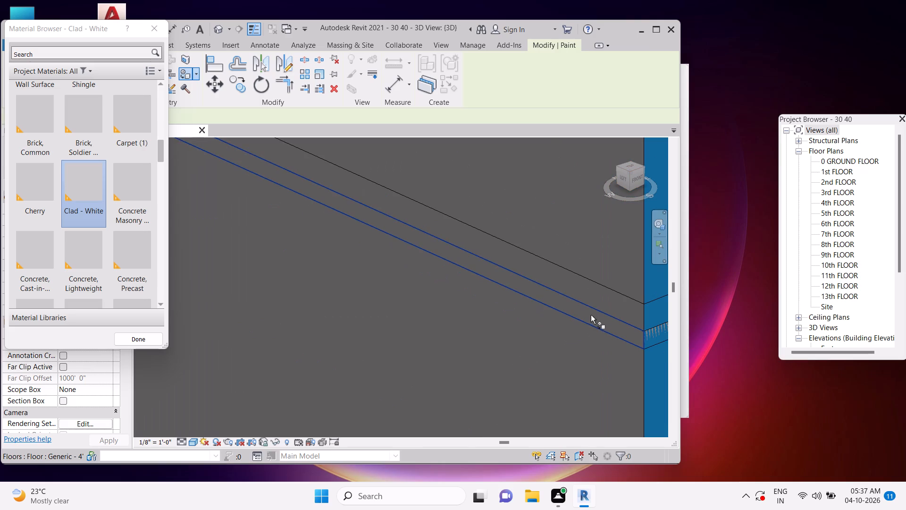
left_click(579, 308)
scroll(591, 292, "down", 4)
middle_click_drag(541, 251, 537, 388)
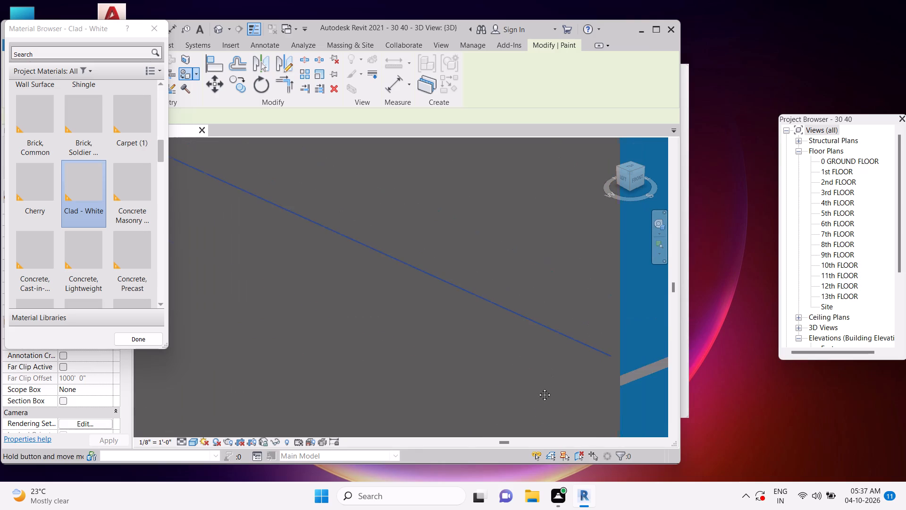
middle_click_drag(537, 388, 535, 409)
middle_click_drag(566, 246, 529, 384)
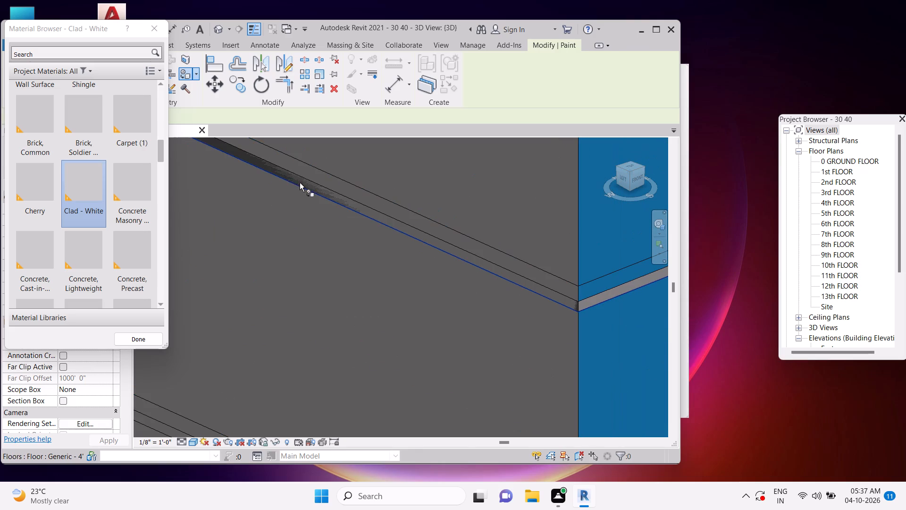
scroll(291, 178, "up", 5)
left_click(296, 178)
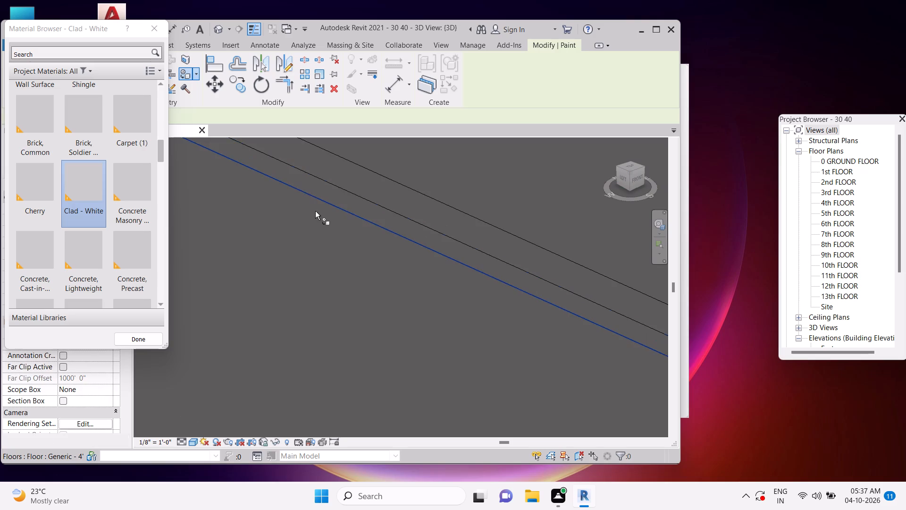
Paint the slab edges of the next two unpainted storeys above with Clad - White.
scroll(314, 207, "down", 5)
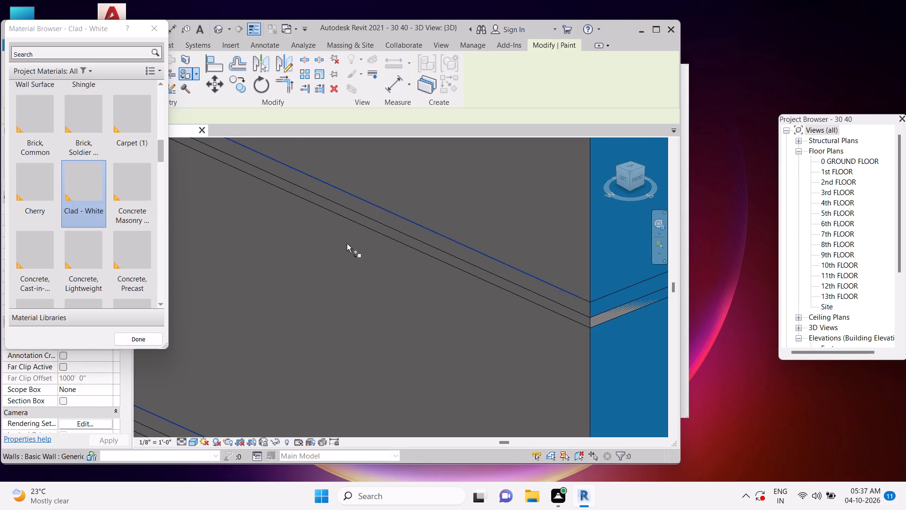
scroll(358, 276, "down", 9)
middle_click_drag(374, 230, 426, 298)
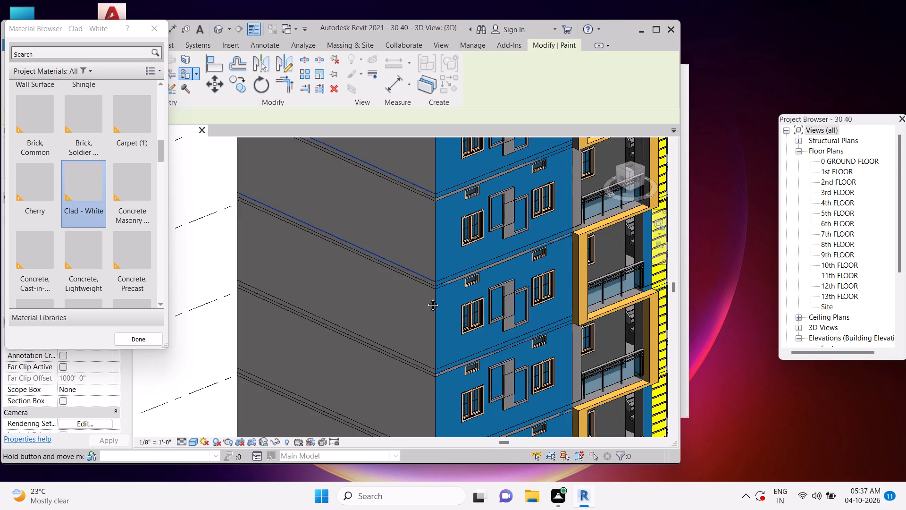
middle_click_drag(426, 298, 456, 325)
scroll(319, 206, "up", 14)
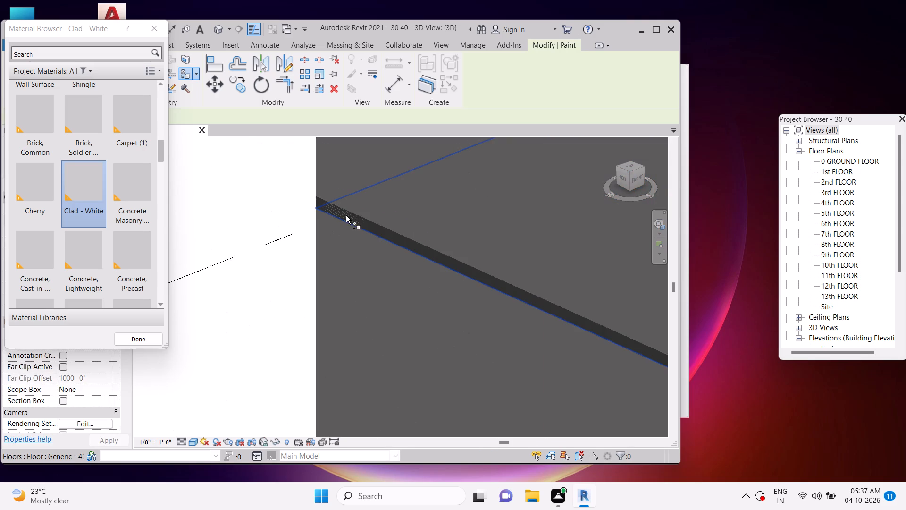
left_click(507, 288)
scroll(506, 288, "down", 4)
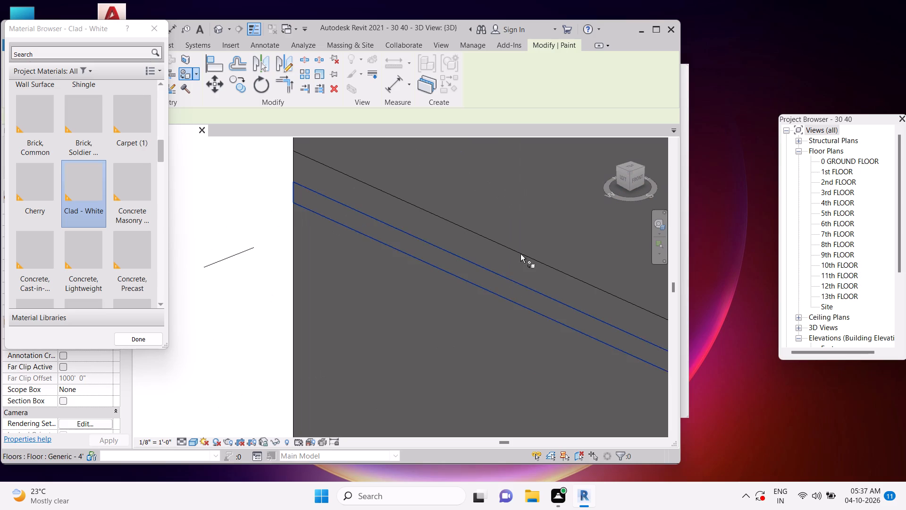
middle_click_drag(541, 212, 457, 356)
middle_click_drag(518, 227, 431, 349)
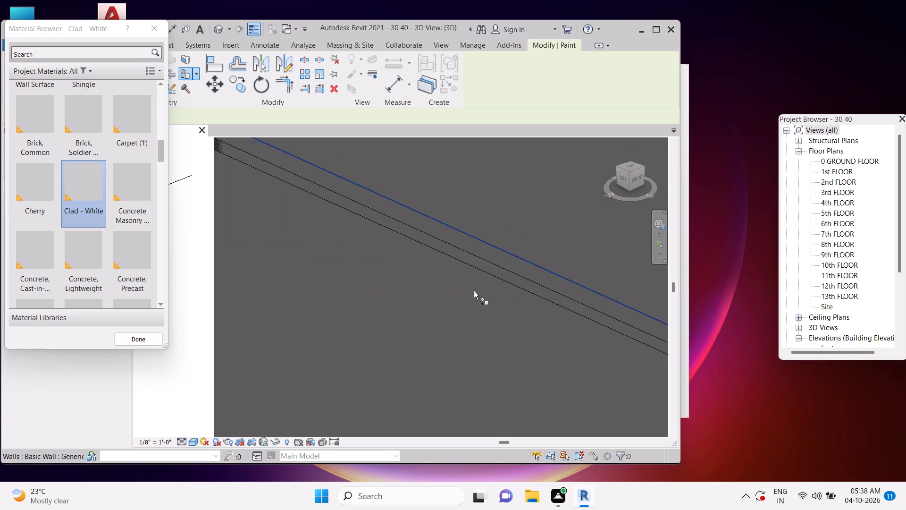
scroll(493, 265, "up", 8)
left_click(490, 273)
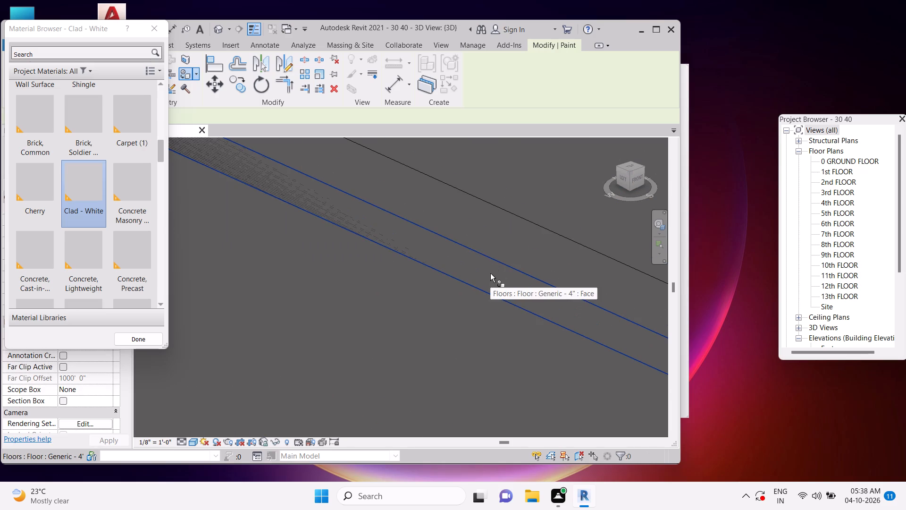
Move further up the same side wall and paint two more slab edges with Clad - White.
scroll(487, 277, "down", 11)
middle_click_drag(524, 187, 478, 282)
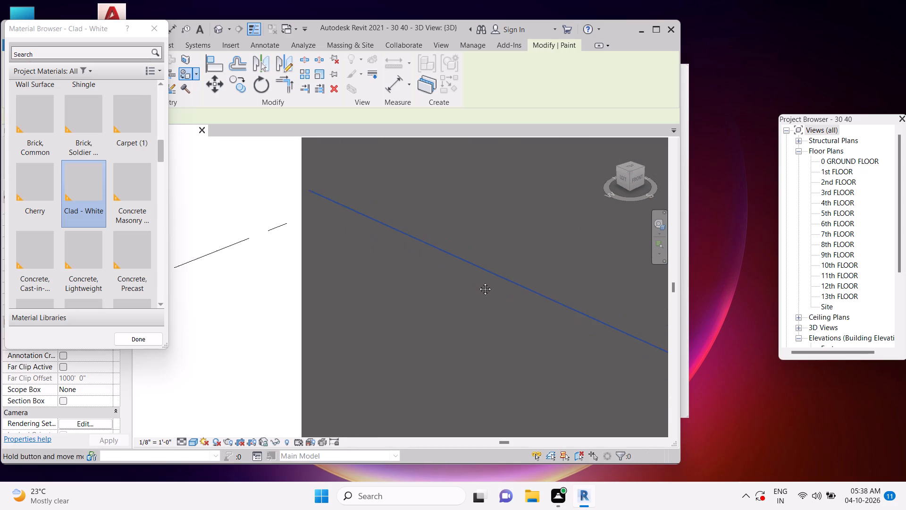
middle_click_drag(478, 282, 441, 367)
scroll(375, 217, "up", 8)
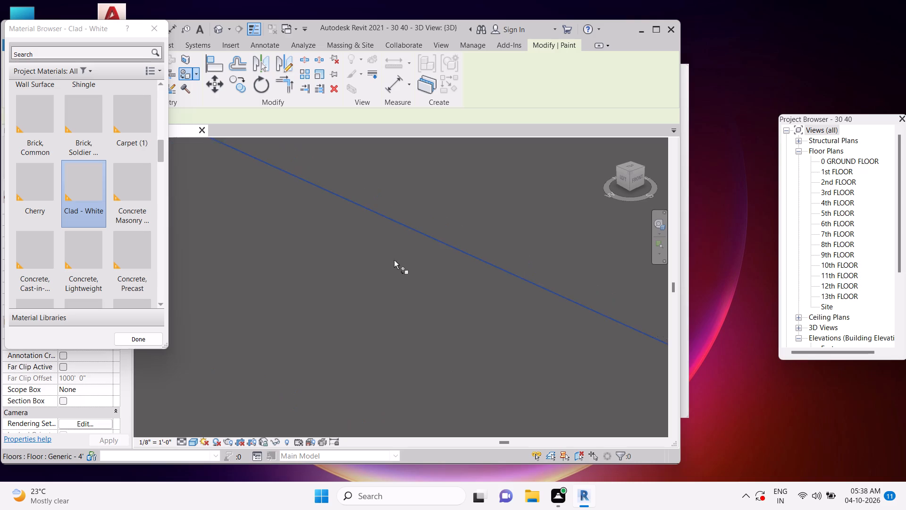
left_click(441, 229)
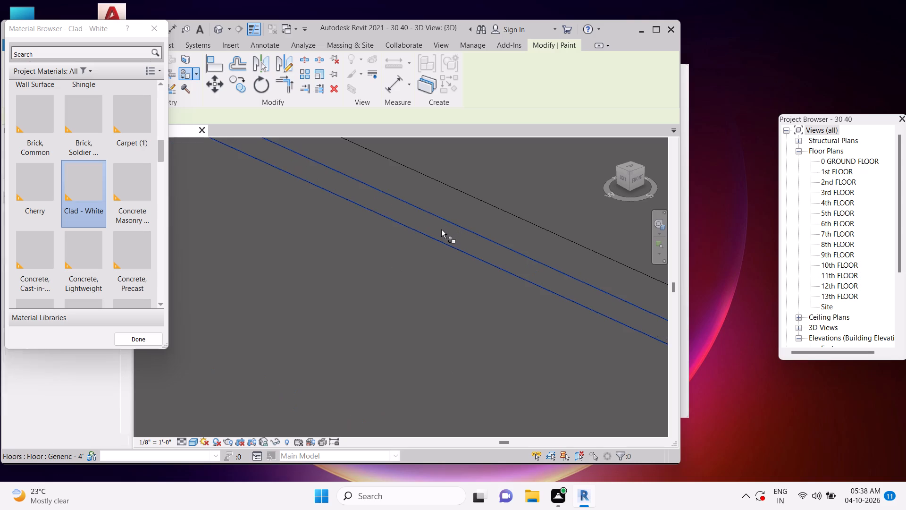
scroll(440, 229, "down", 4)
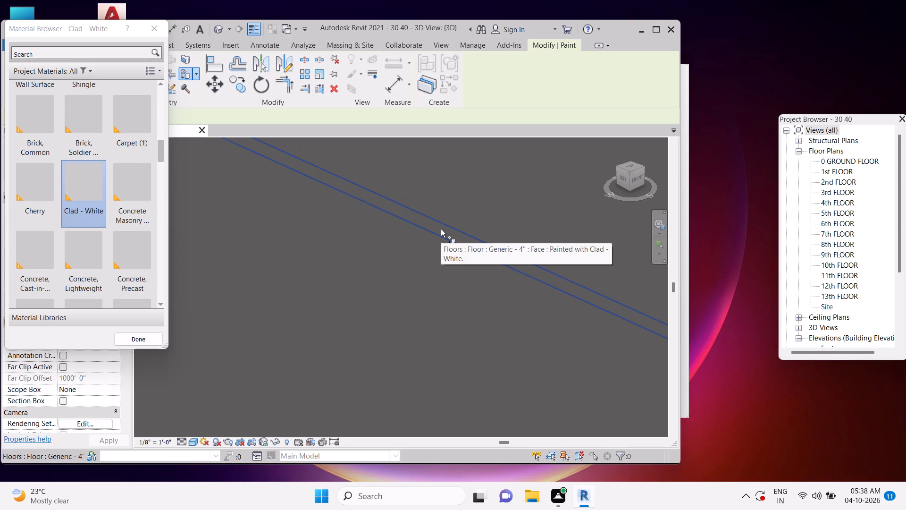
scroll(441, 229, "down", 3)
middle_click_drag(502, 196, 436, 368)
middle_click_drag(522, 221, 480, 342)
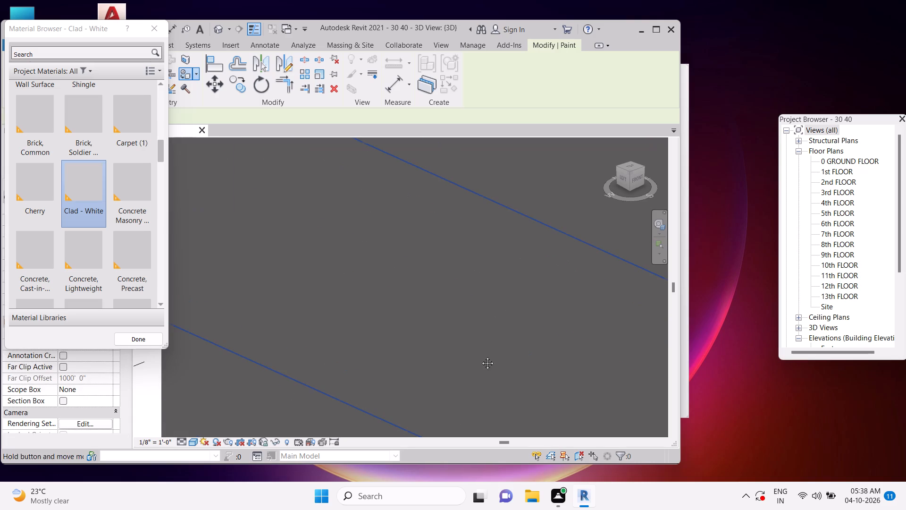
scroll(435, 308, "up", 7)
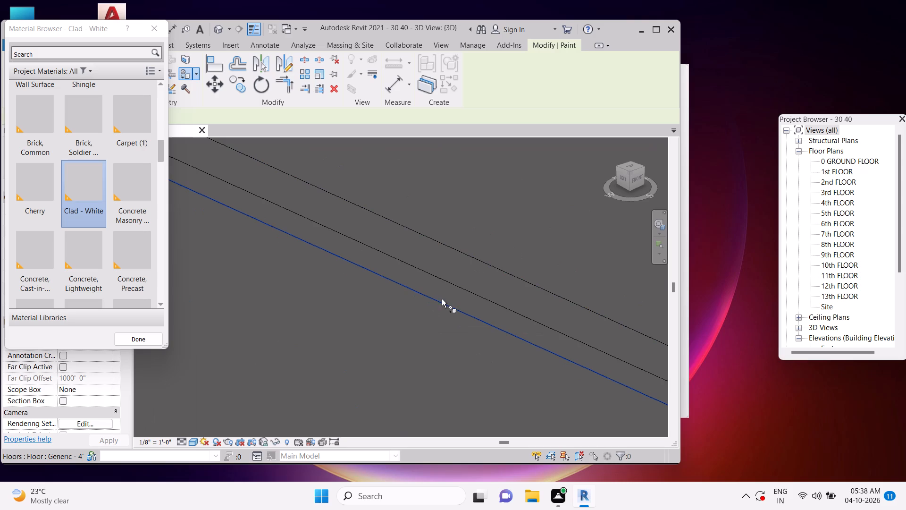
left_click(445, 294)
Paint the next two slab edges towards the roof on this side wall with Clad - White.
scroll(445, 297, "down", 9)
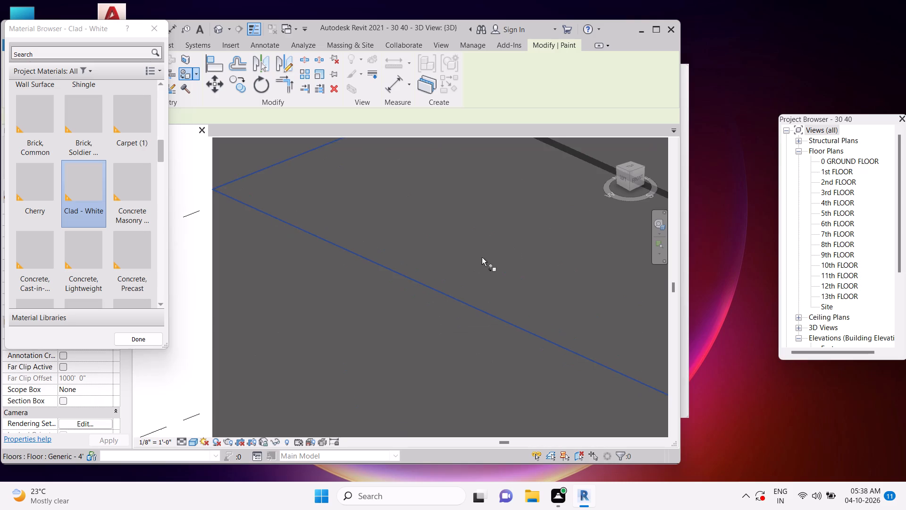
middle_click_drag(512, 238, 425, 389)
scroll(552, 320, "up", 10)
left_click(539, 341)
scroll(539, 341, "down", 6)
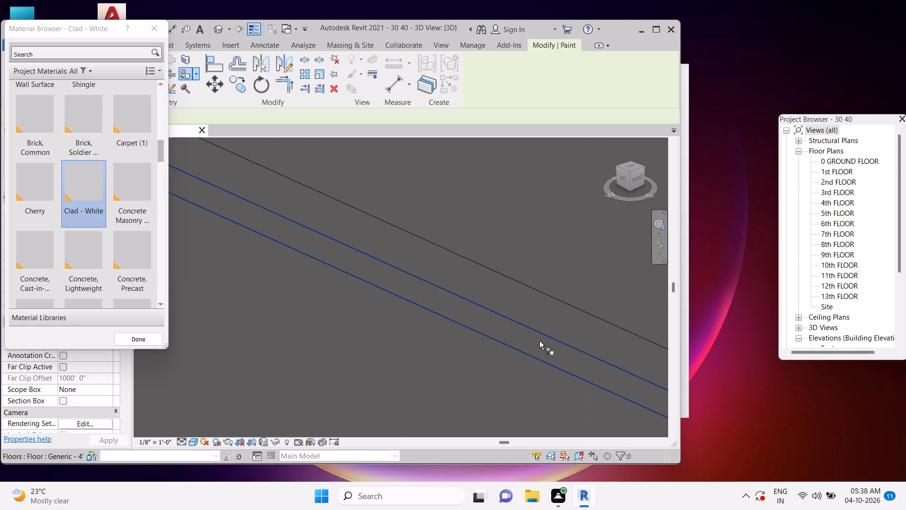
scroll(539, 341, "down", 3)
middle_click_drag(548, 272, 522, 412)
middle_click_drag(535, 277, 535, 342)
scroll(535, 342, "up", 7)
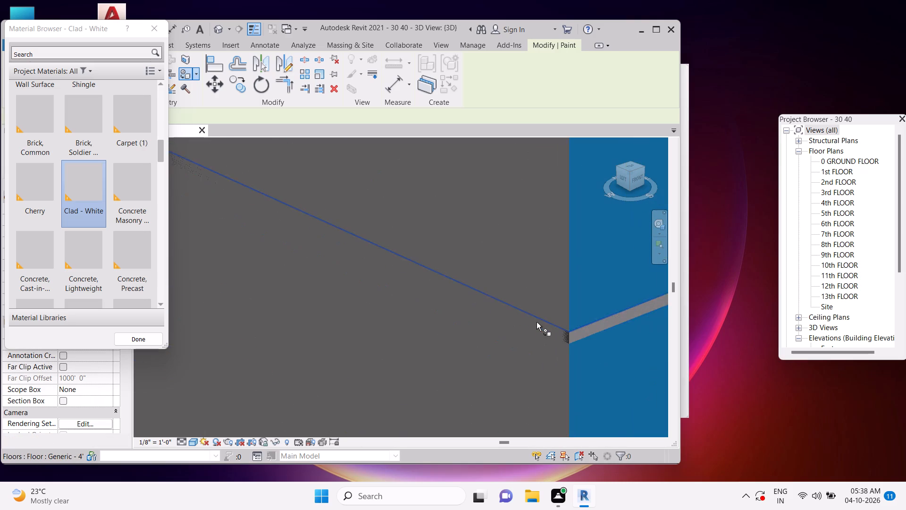
scroll(537, 322, "up", 1)
left_click(537, 322)
Paint the last slab edge and the wall face just below the roof with Clad - White, and finish painting.
scroll(537, 323, "down", 7)
middle_click_drag(520, 234, 536, 366)
middle_click_drag(512, 263, 557, 384)
middle_click_drag(496, 310, 534, 354)
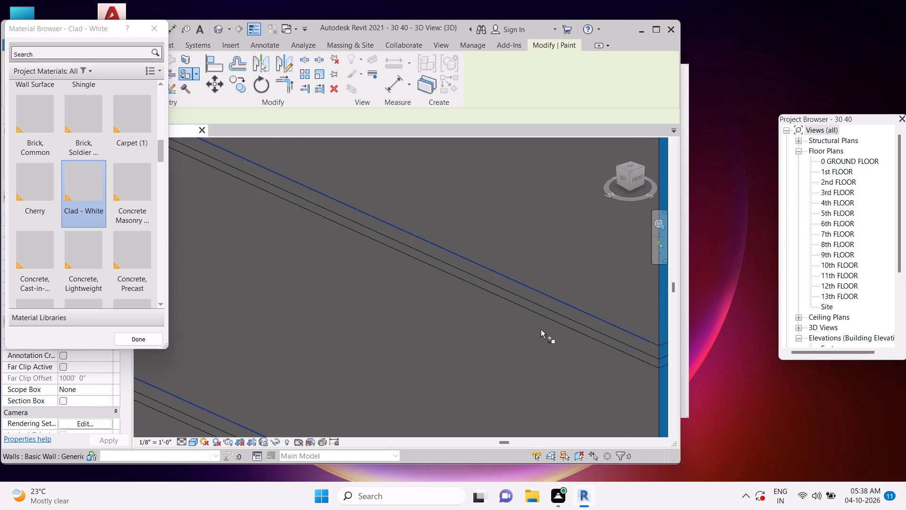
scroll(560, 322, "up", 8)
left_click(551, 303)
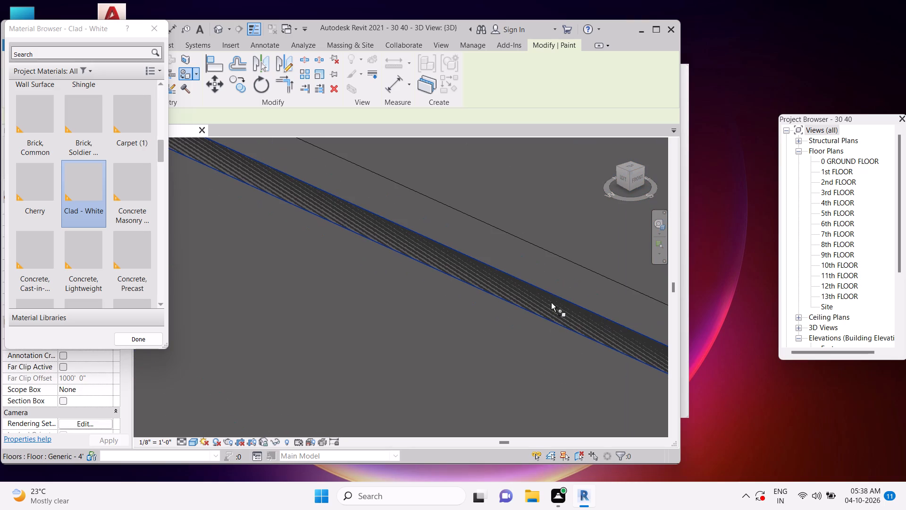
scroll(551, 306, "down", 12)
middle_click_drag(546, 260, 572, 393)
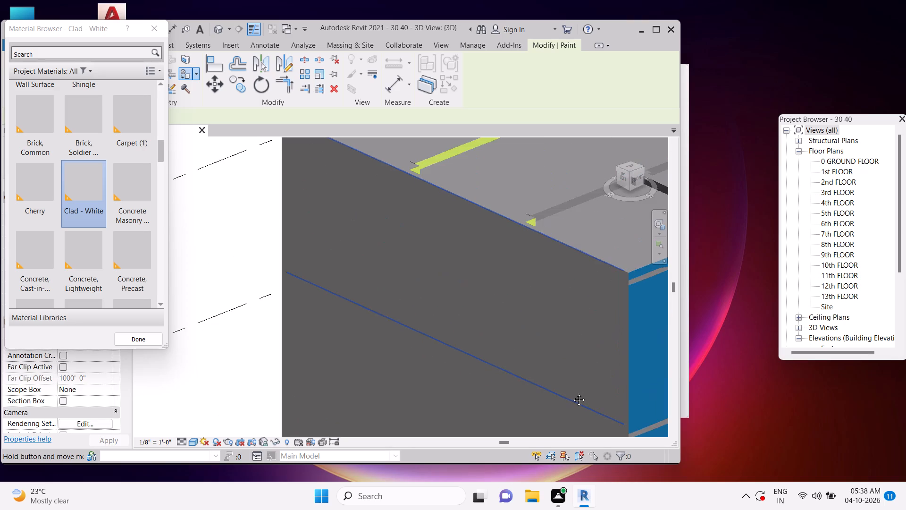
scroll(628, 311, "up", 11)
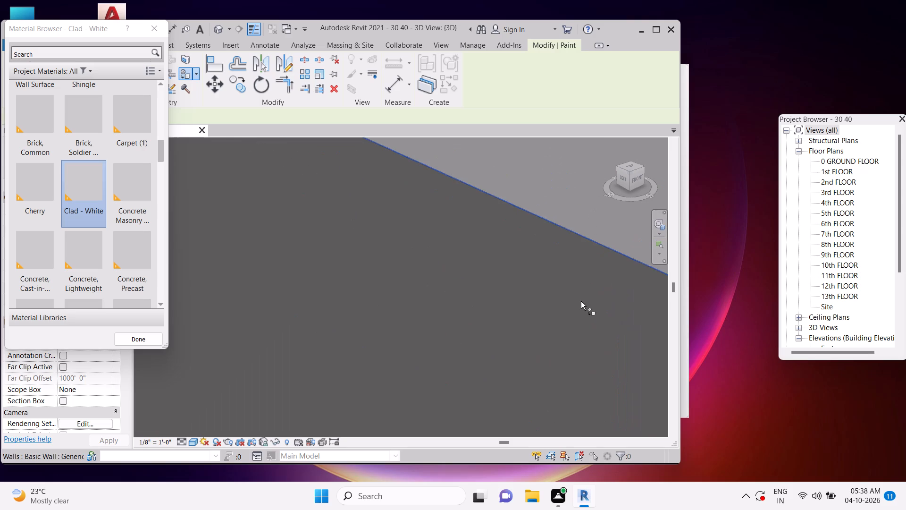
left_click(587, 284)
scroll(583, 284, "down", 8)
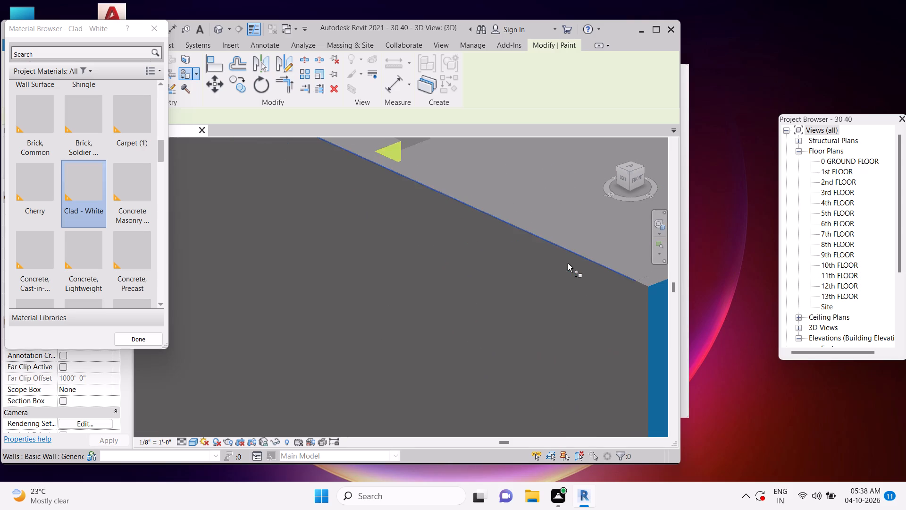
scroll(568, 263, "down", 2)
key("Escape")
Save the project.
scroll(568, 263, "down", 14)
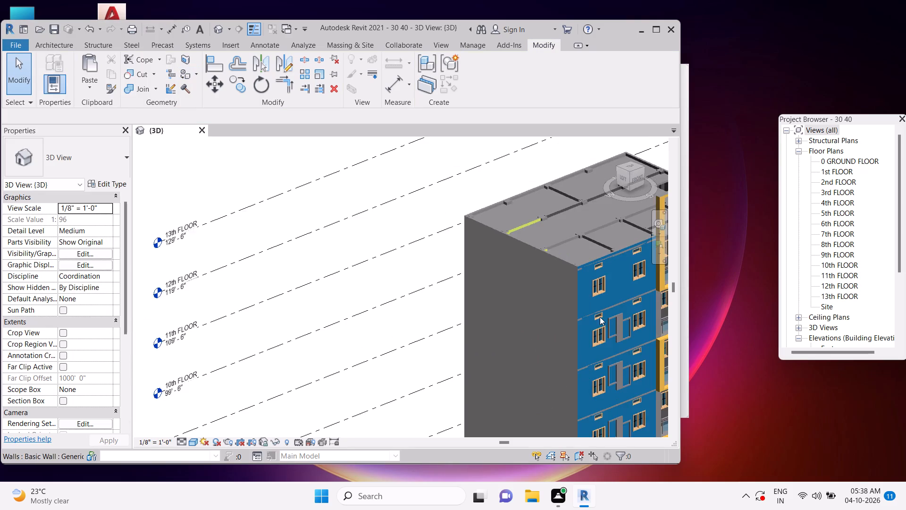
middle_click_drag(601, 319, 474, 302, "shift")
middle_click_drag(579, 337, 471, 274)
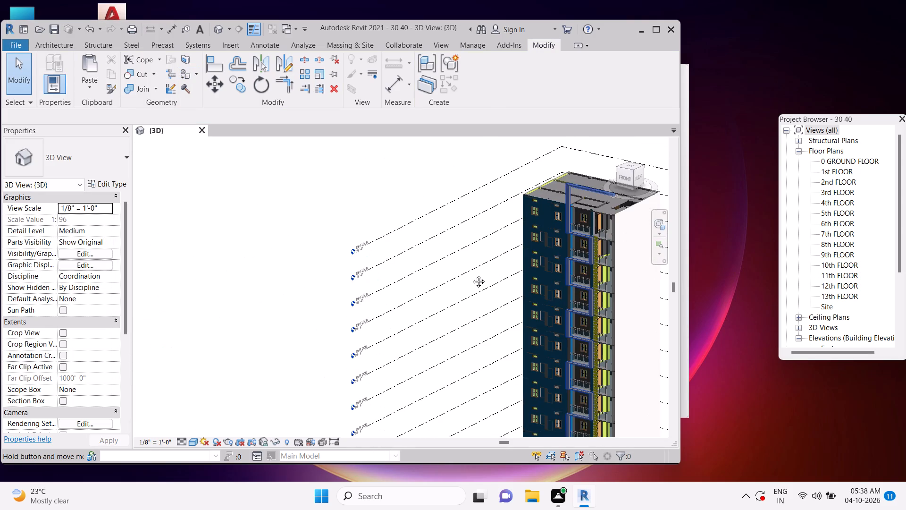
middle_click_drag(471, 274, 462, 257)
key("ctrl+s")
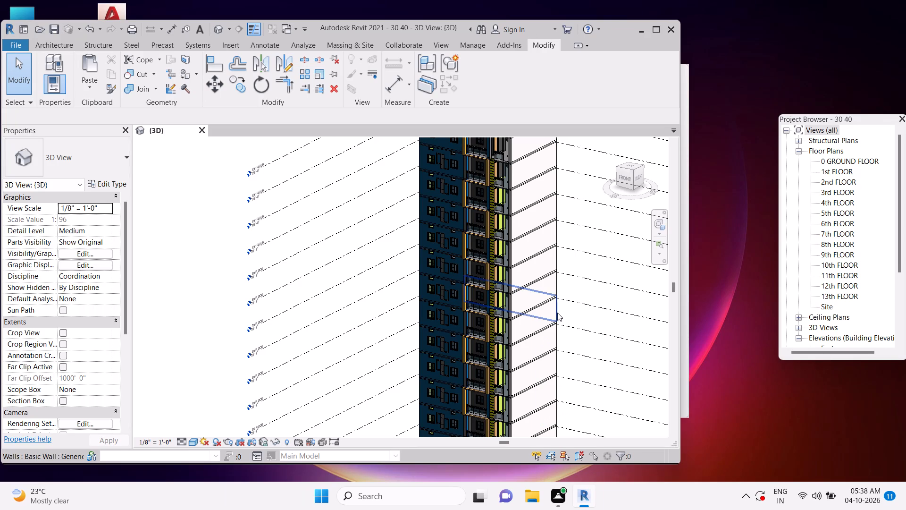
Examine the tower's front facade and both side walls from several angles, overall and at the lower floors.
scroll(556, 313, "down", 5)
middle_click_drag(550, 379, 575, 385, "shift")
scroll(537, 412, "up", 1)
middle_click_drag(536, 412, 568, 405, "shift")
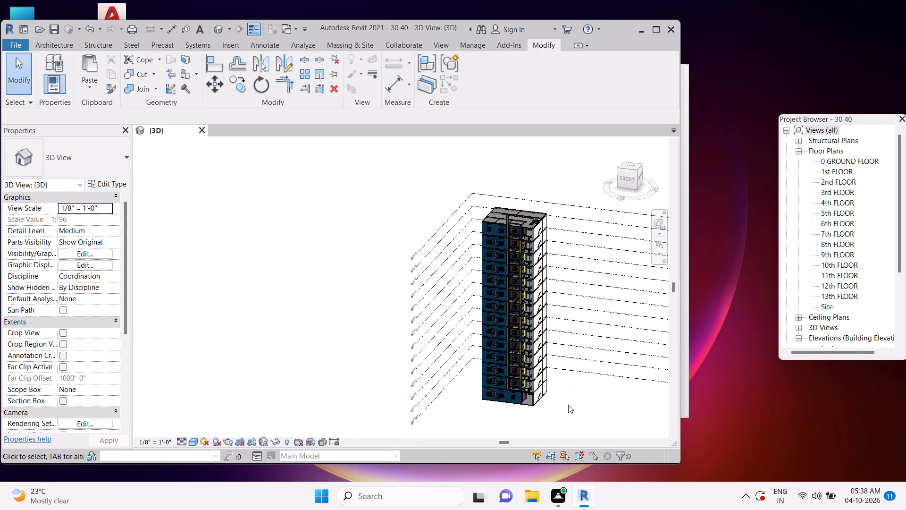
middle_click_drag(568, 405, 604, 395, "shift")
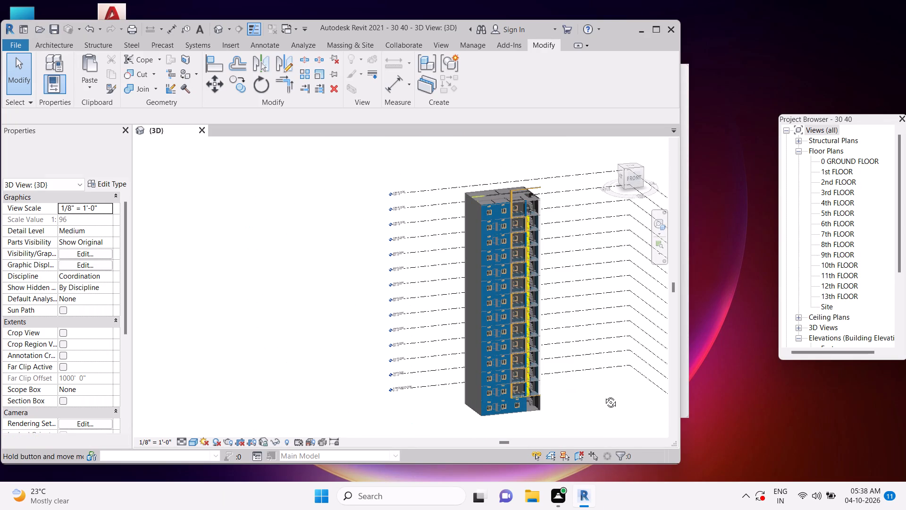
scroll(505, 362, "up", 10)
middle_click_drag(539, 369, 534, 232)
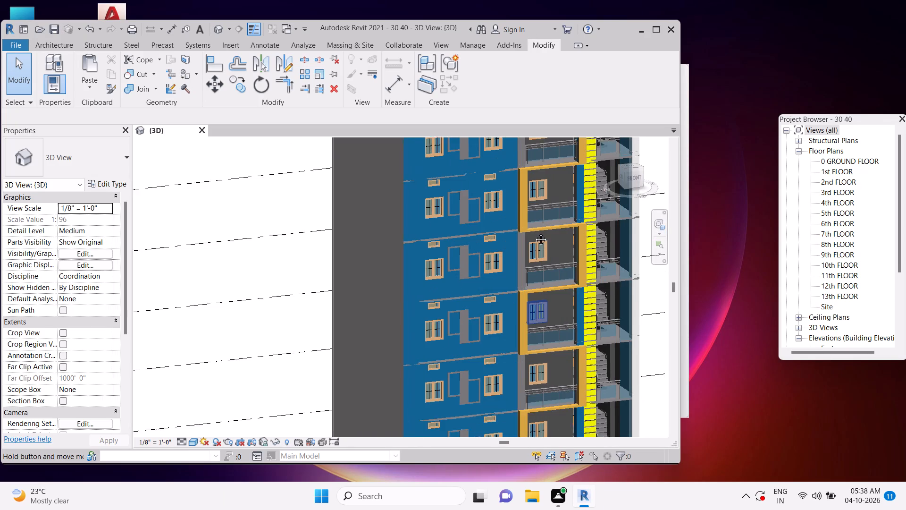
middle_click_drag(534, 232, 579, 312)
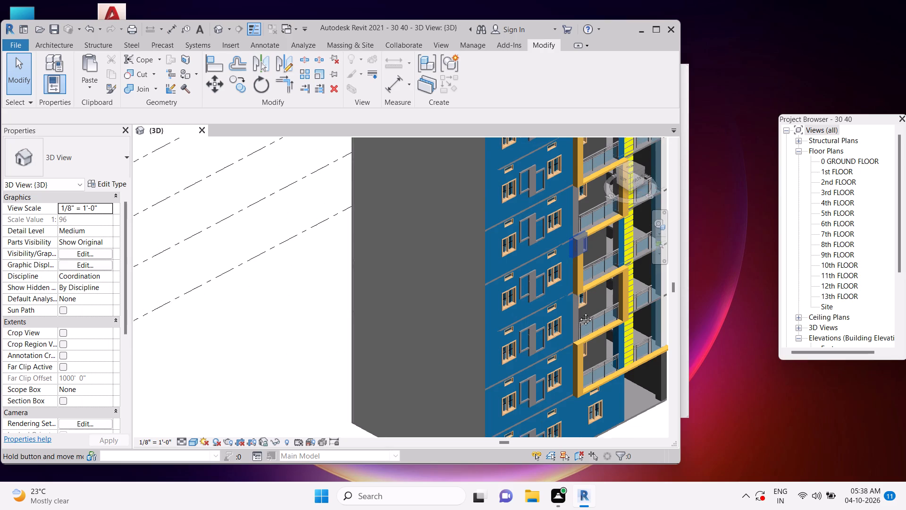
middle_click_drag(579, 312, 578, 336)
scroll(581, 334, "down", 2)
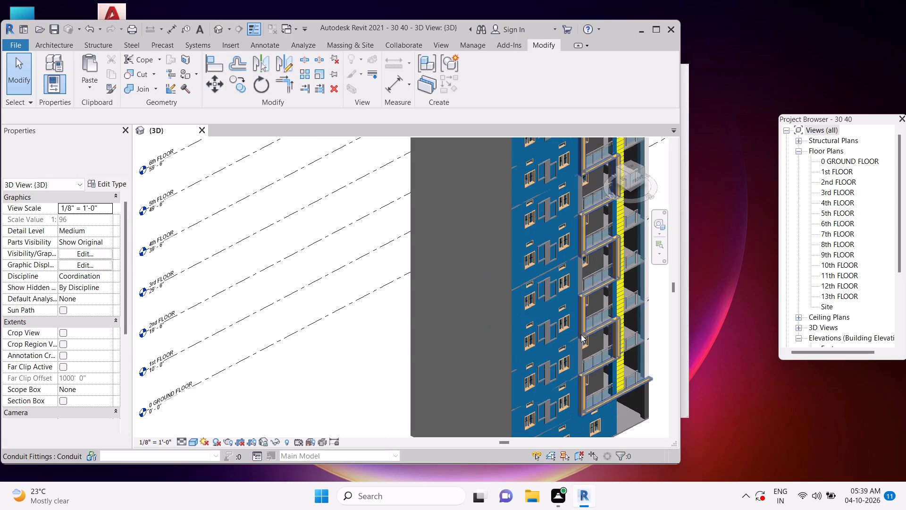
In the front view, edit the first-floor decorative wall frame in place and paint both its overlapping rectangles with Clad - White.
left_click(637, 178)
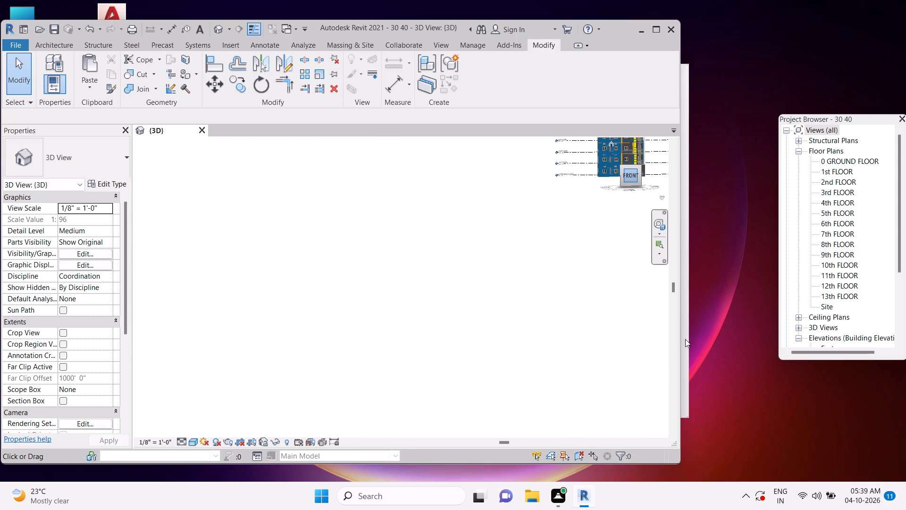
scroll(375, 351, "up", 4)
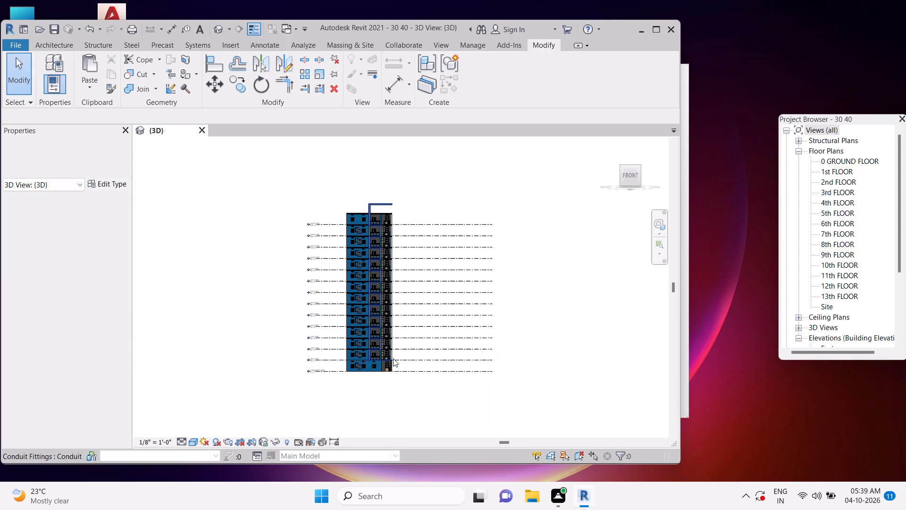
scroll(339, 360, "up", 9)
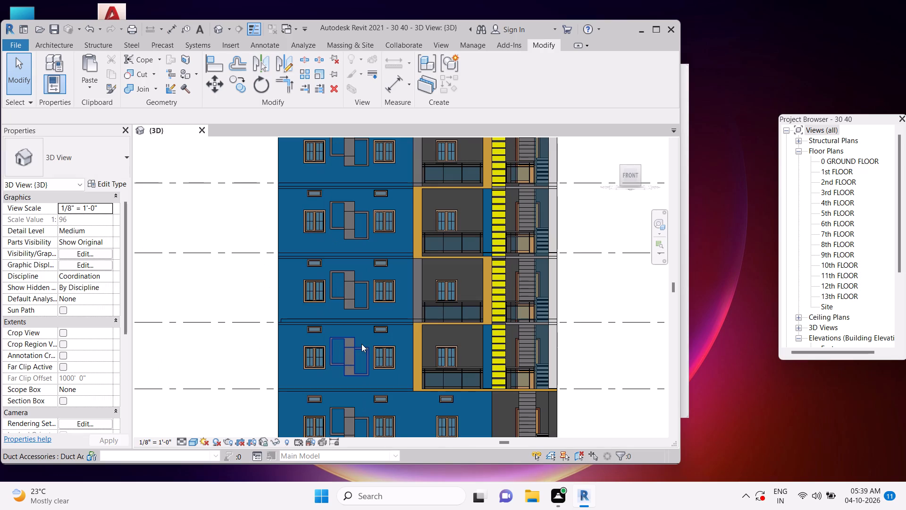
scroll(316, 348, "up", 3)
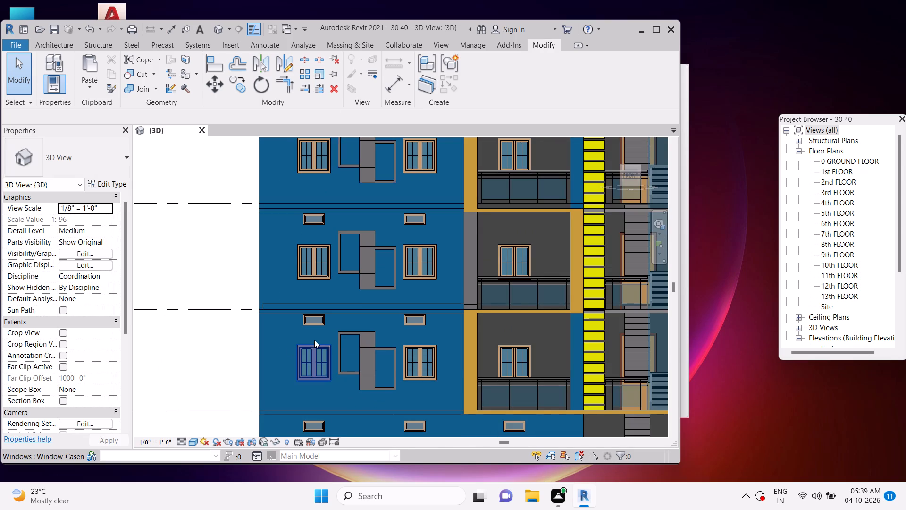
left_click(371, 340)
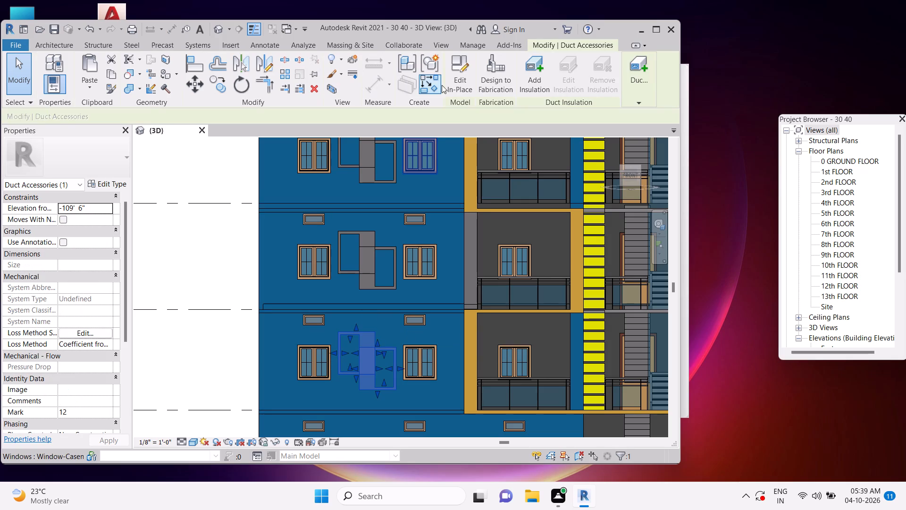
left_click(448, 80)
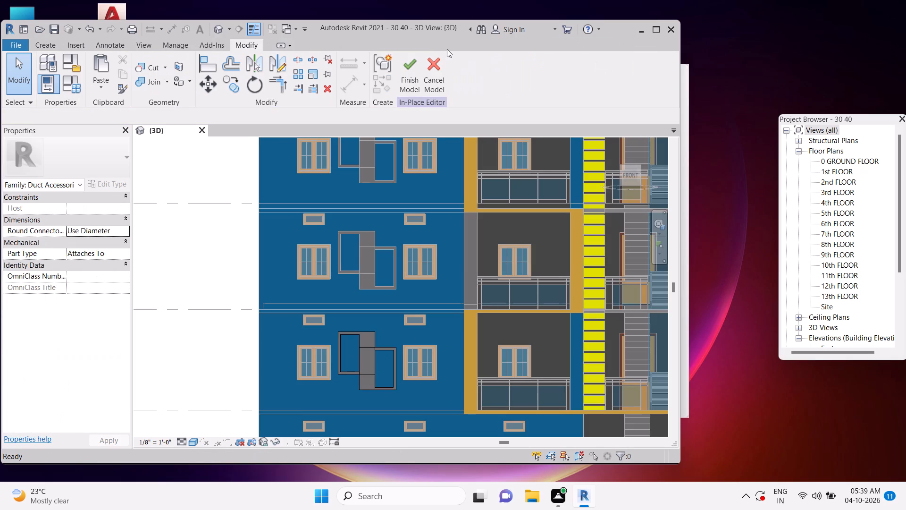
key("p")
key("t")
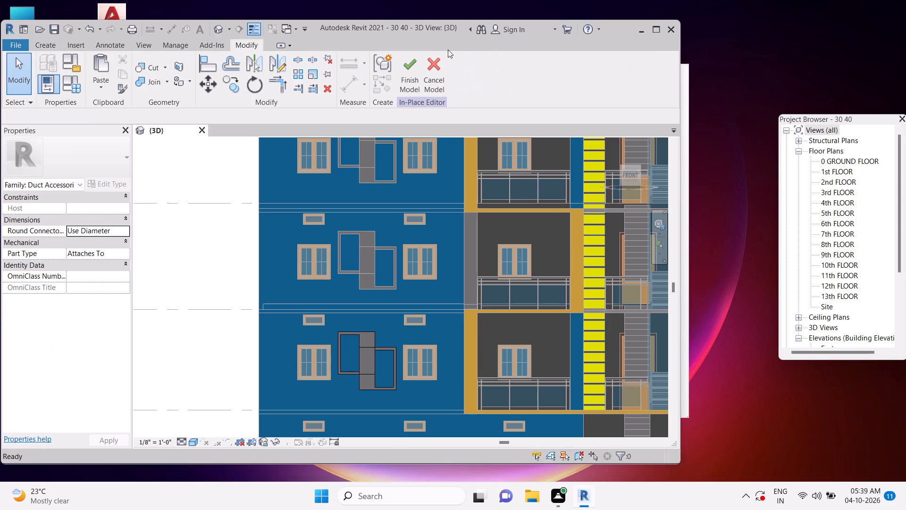
left_click(80, 182)
scroll(377, 288, "up", 5)
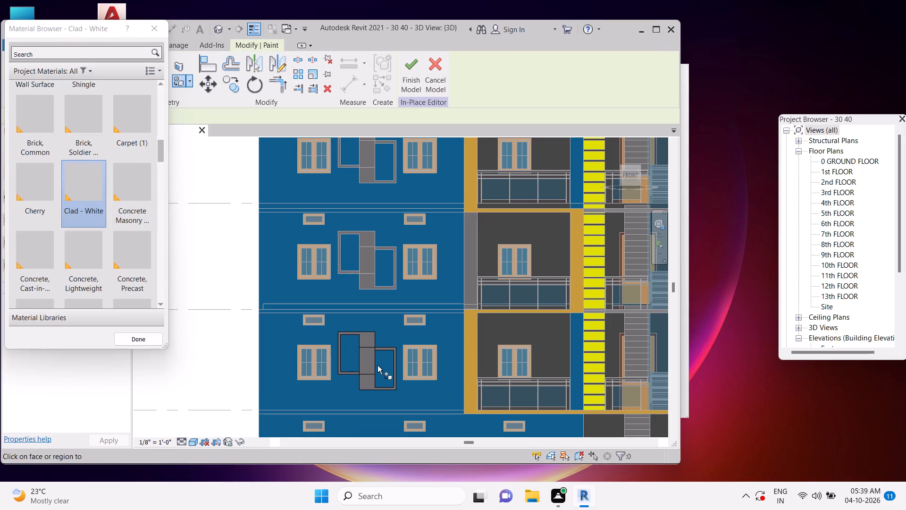
middle_click_drag(377, 364, 401, 201)
scroll(380, 279, "up", 4)
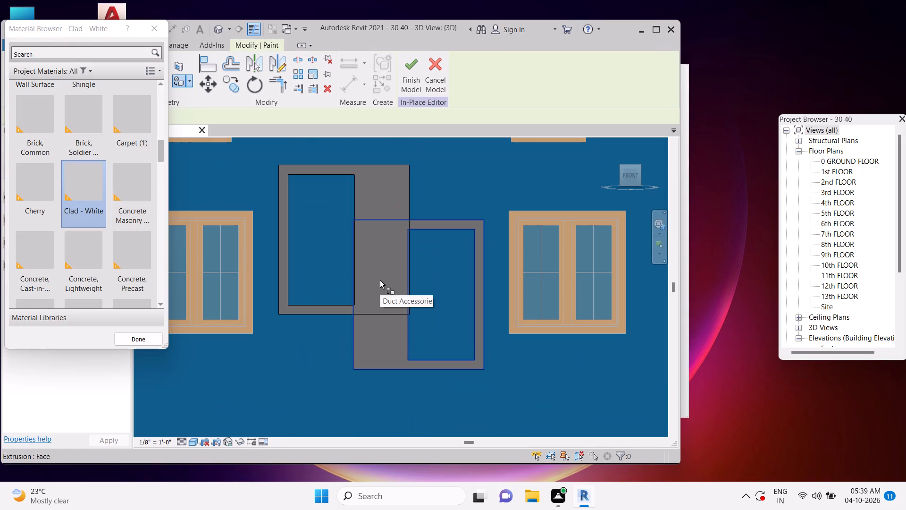
left_click(380, 280)
left_click(390, 196)
Try to paint the ground-floor wall frame with Clad - White, and finish the first-floor frame's in-place edit.
scroll(391, 220, "down", 4)
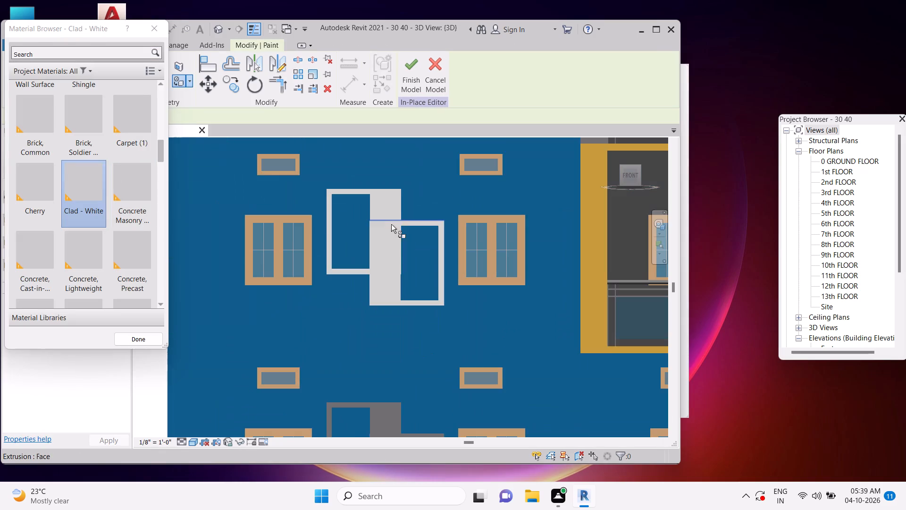
middle_click_drag(401, 174, 397, 348)
scroll(397, 344, "down", 2)
middle_click_drag(397, 342, 396, 178)
middle_click_drag(410, 341, 410, 307)
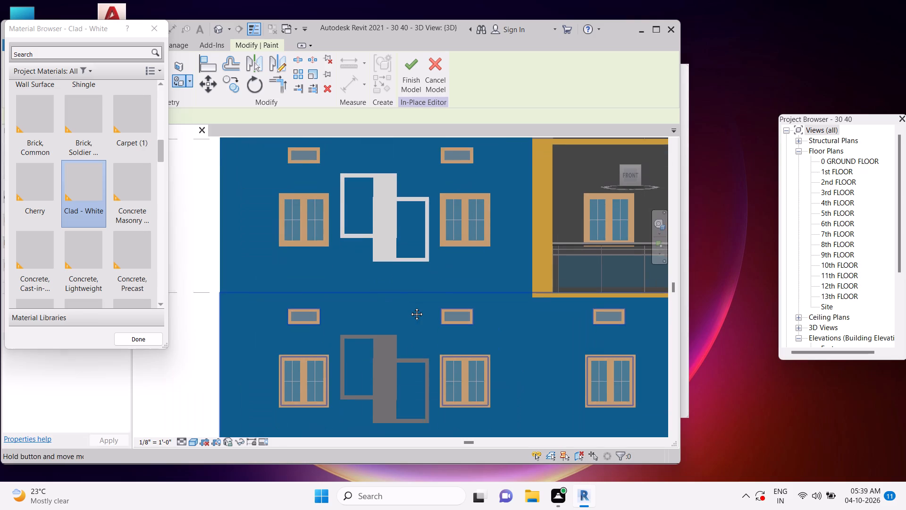
middle_click_drag(410, 307, 410, 306)
left_click(382, 333)
scroll(386, 339, "up", 3)
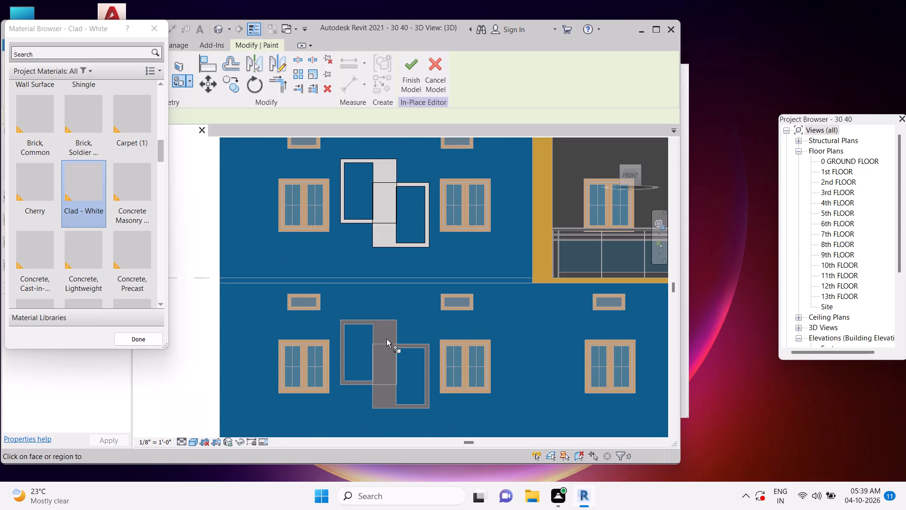
scroll(386, 340, "up", 4)
left_click(388, 331)
left_click(409, 72)
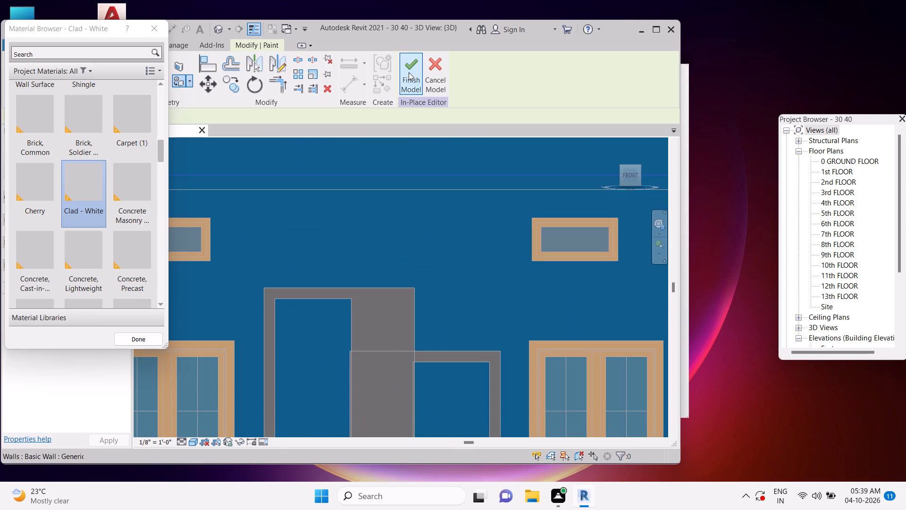
Edit the ground-floor wall frame in place, paint both its rectangles with Clad - White, and finish the model.
left_click(413, 317)
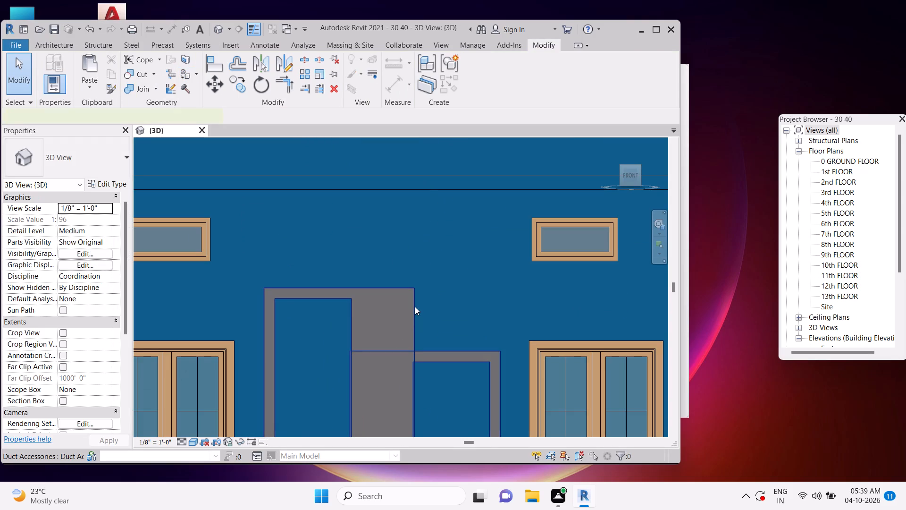
left_click(461, 77)
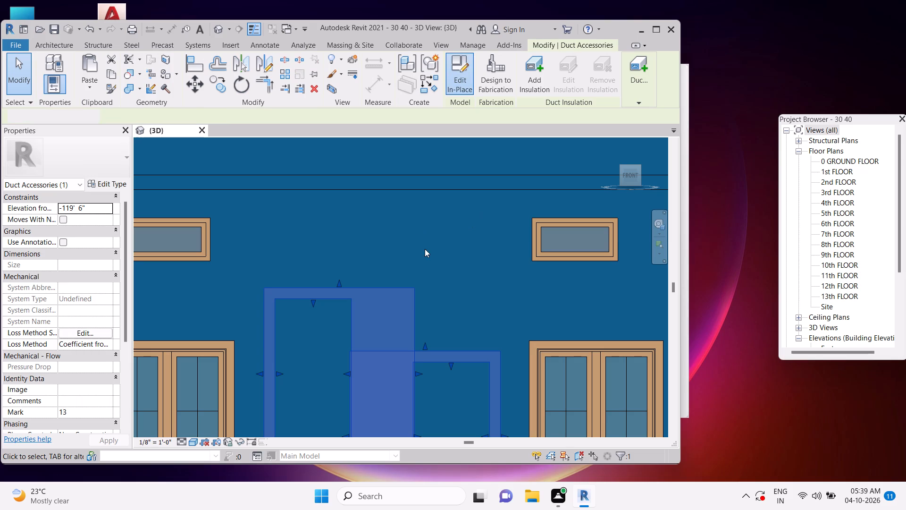
type("pt")
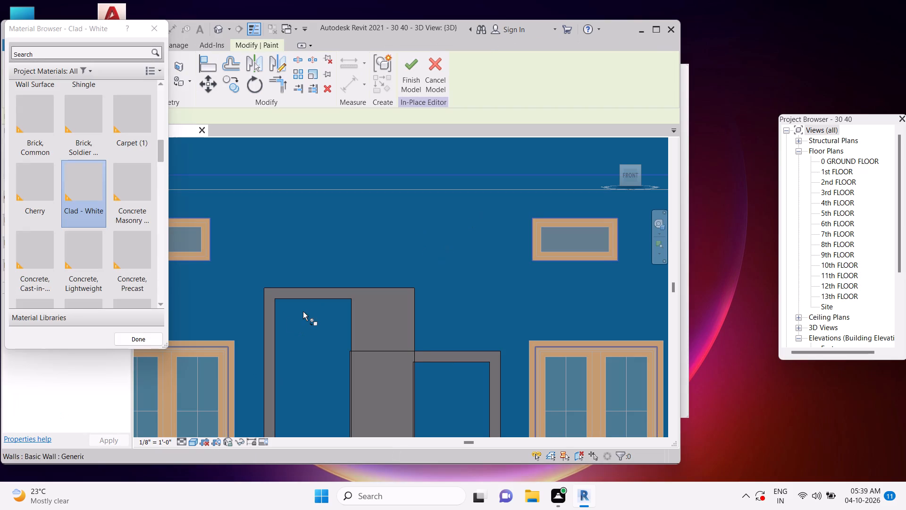
left_click(376, 314)
scroll(486, 365, "up", 3)
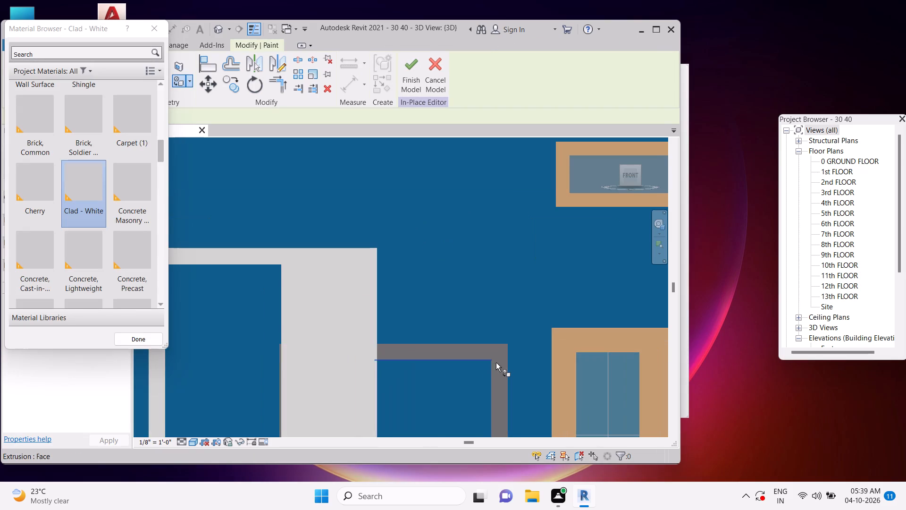
left_click(497, 361)
scroll(496, 360, "down", 13)
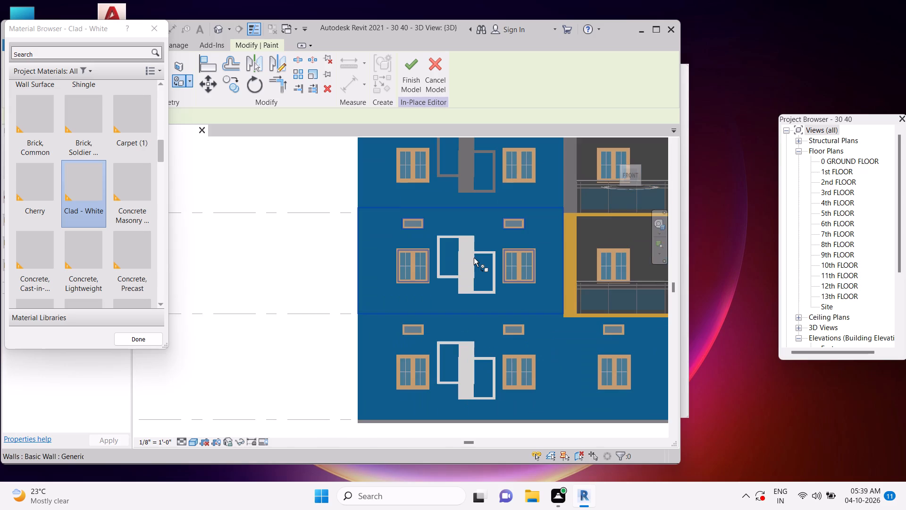
left_click(414, 64)
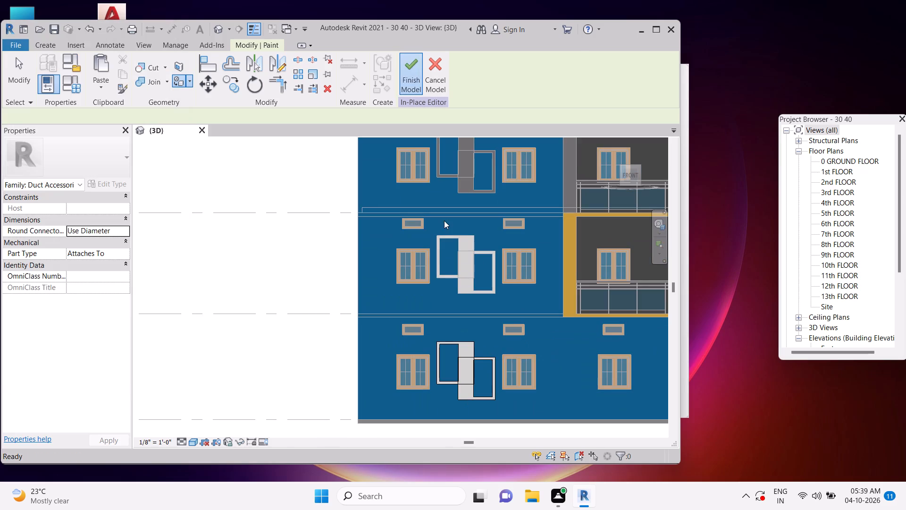
key("Escape")
key("Escape")
key("Escape")
Edit the second-floor wall frame in place, paint both its rectangles with Clad - White, and finish the model.
middle_click_drag(479, 227, 468, 289)
key("Escape")
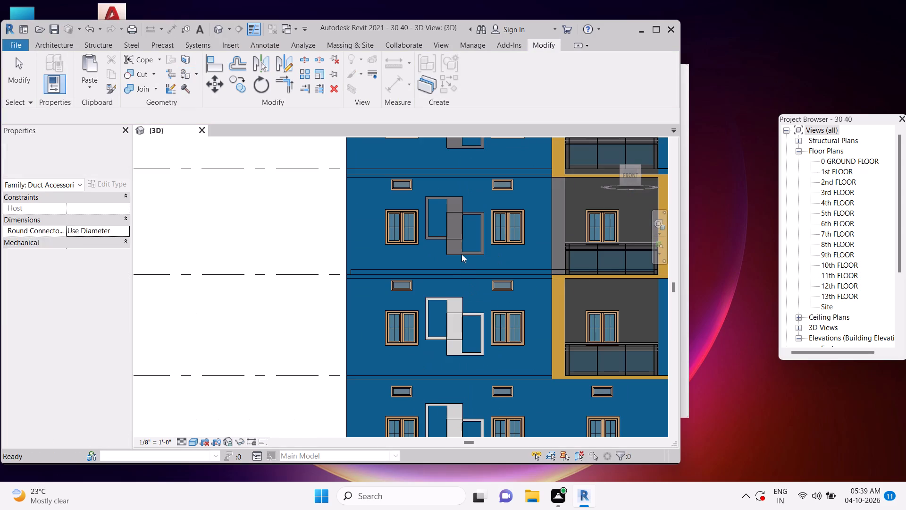
left_click(461, 253)
left_click(464, 75)
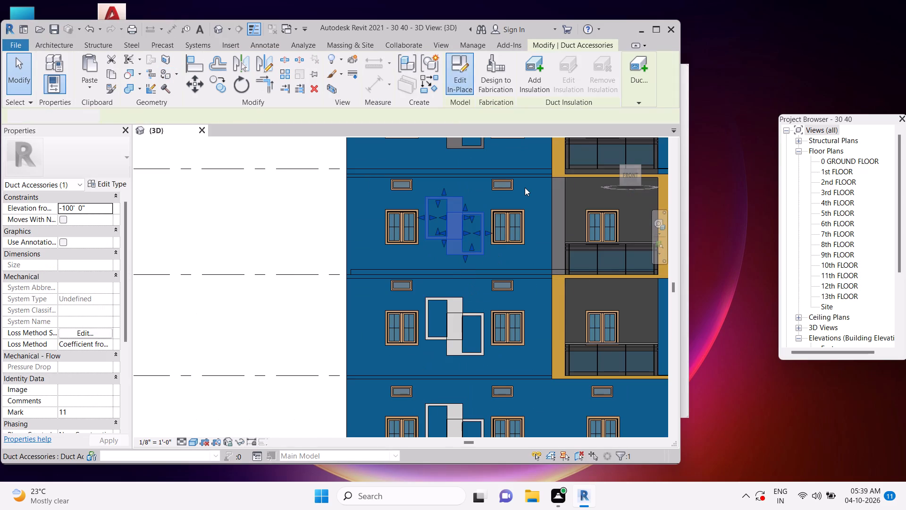
type("pt")
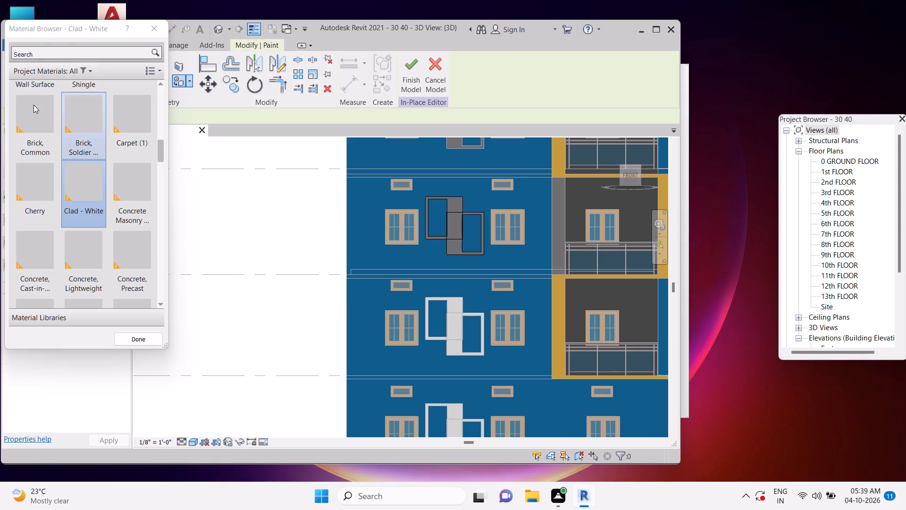
left_click(90, 189)
scroll(466, 223, "up", 5)
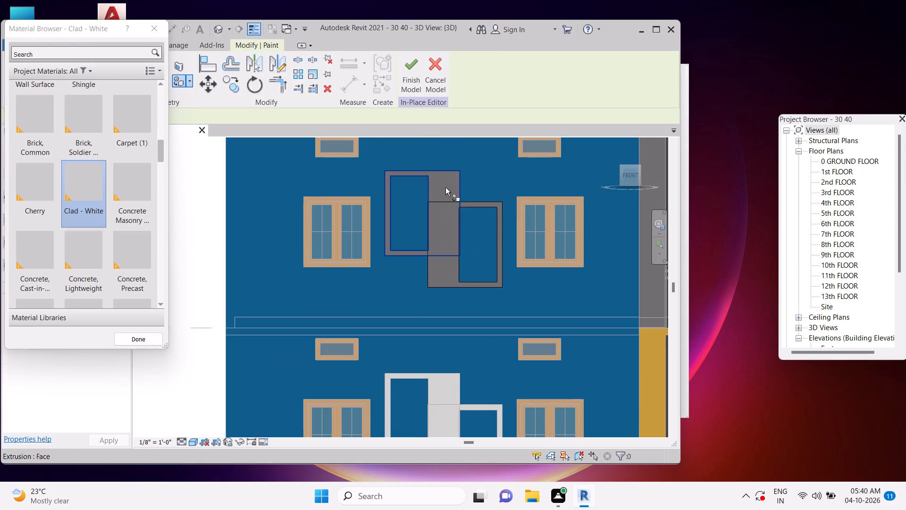
left_click(445, 187)
scroll(458, 198, "up", 4)
left_click(435, 340)
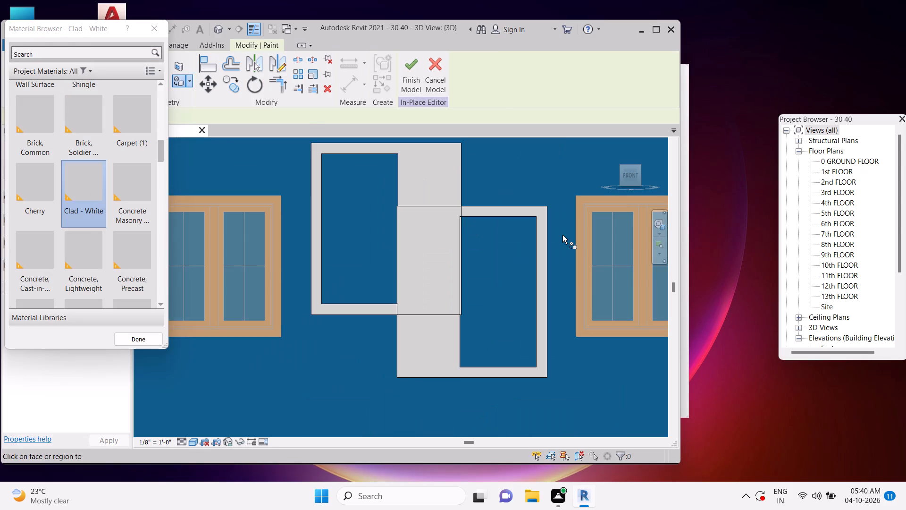
key("Escape")
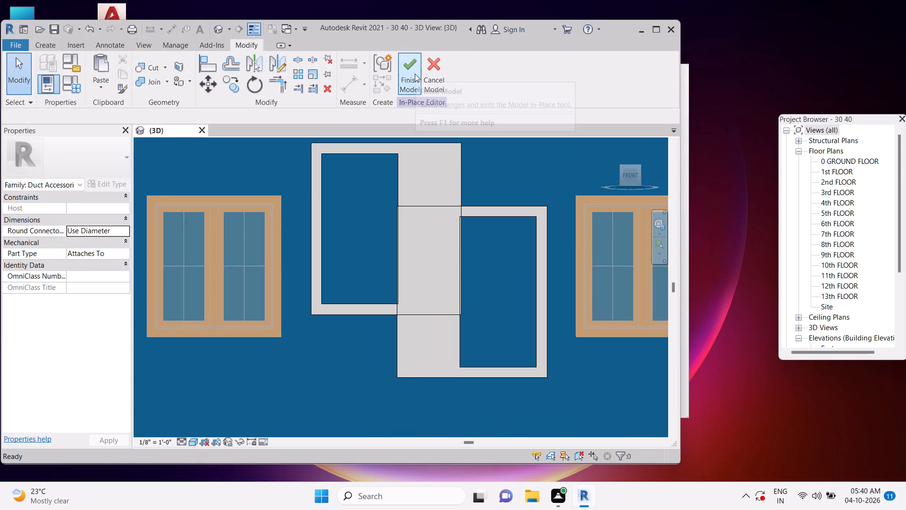
left_click(415, 73)
key("Escape")
key("Escape")
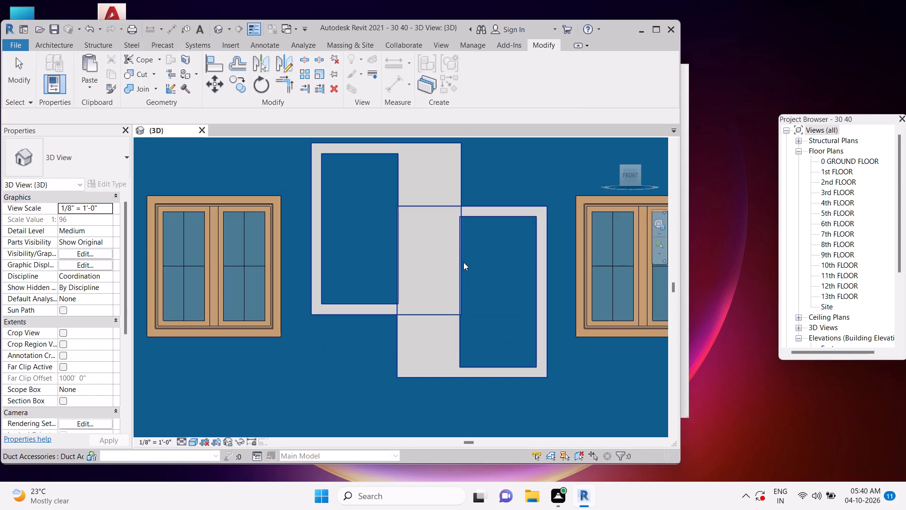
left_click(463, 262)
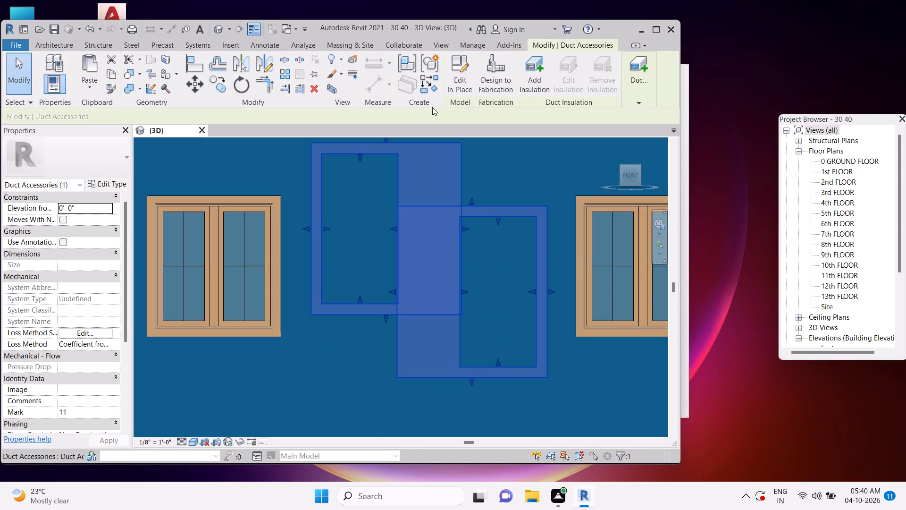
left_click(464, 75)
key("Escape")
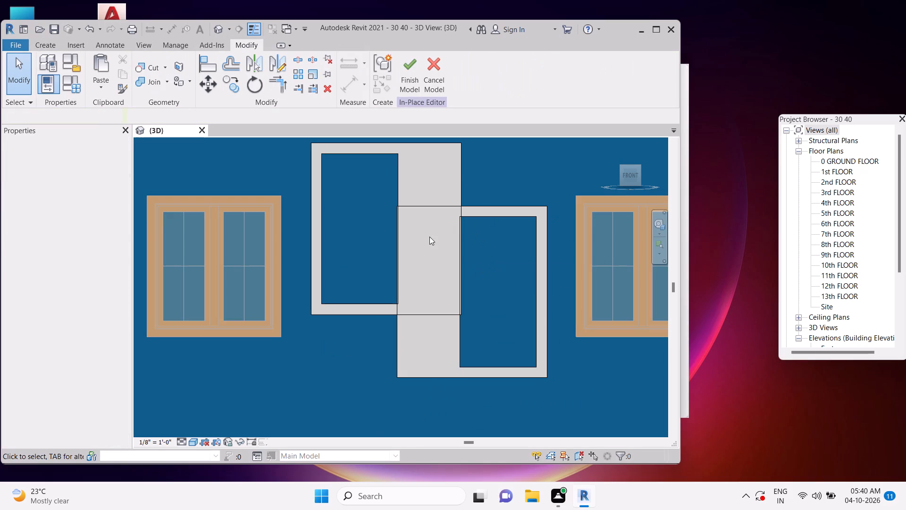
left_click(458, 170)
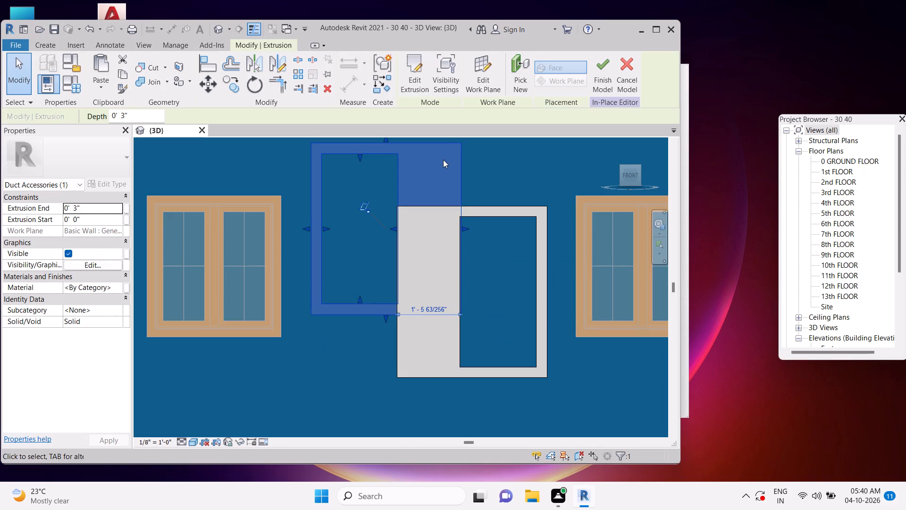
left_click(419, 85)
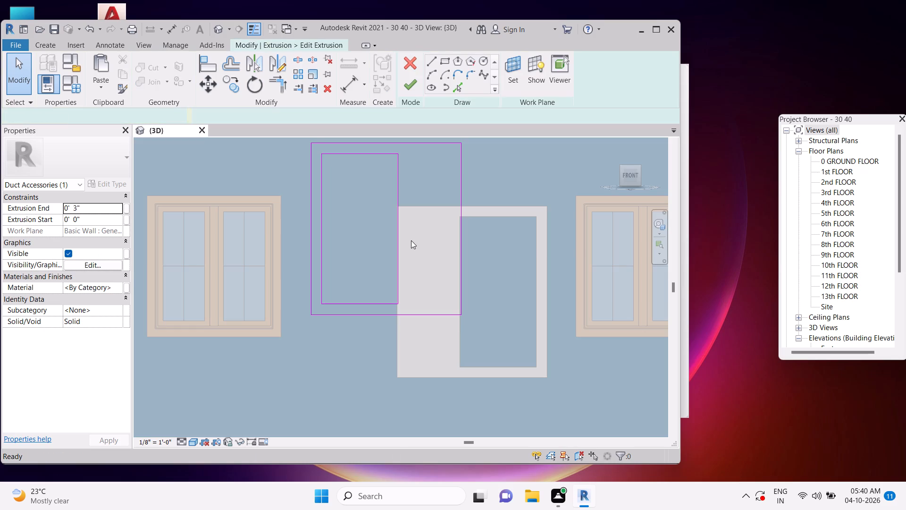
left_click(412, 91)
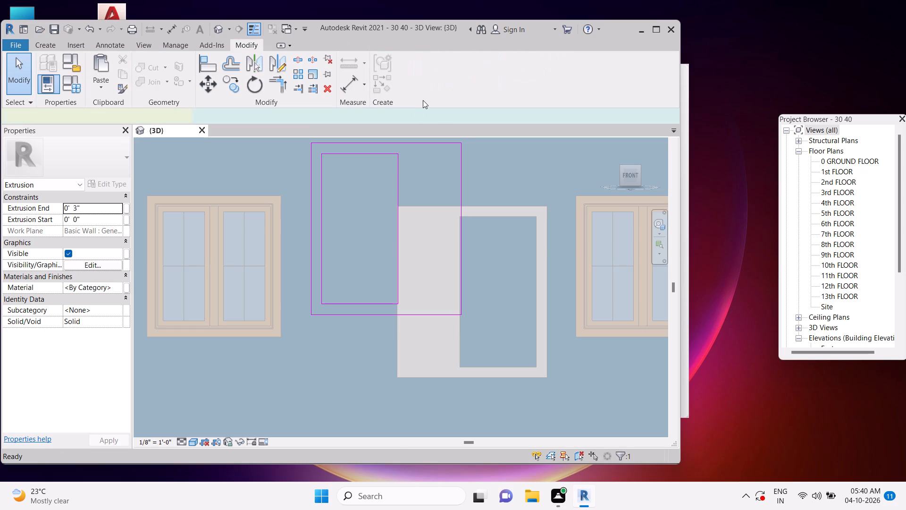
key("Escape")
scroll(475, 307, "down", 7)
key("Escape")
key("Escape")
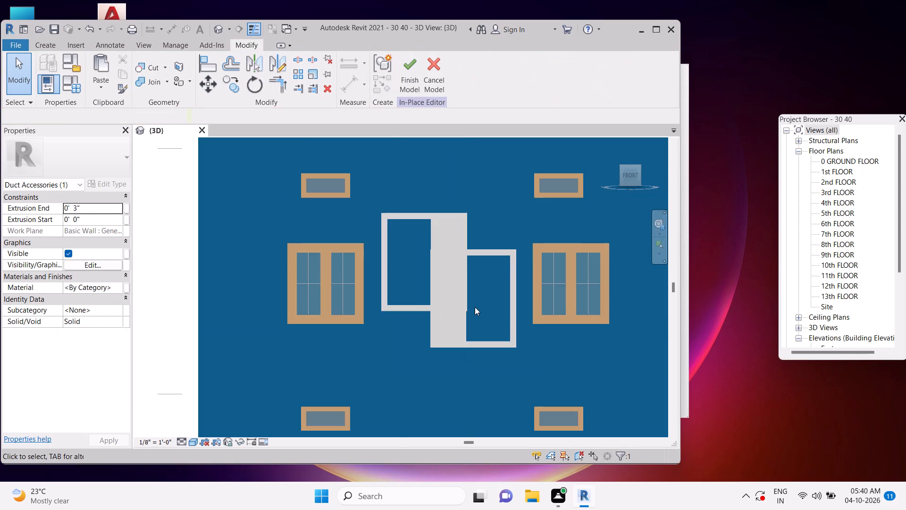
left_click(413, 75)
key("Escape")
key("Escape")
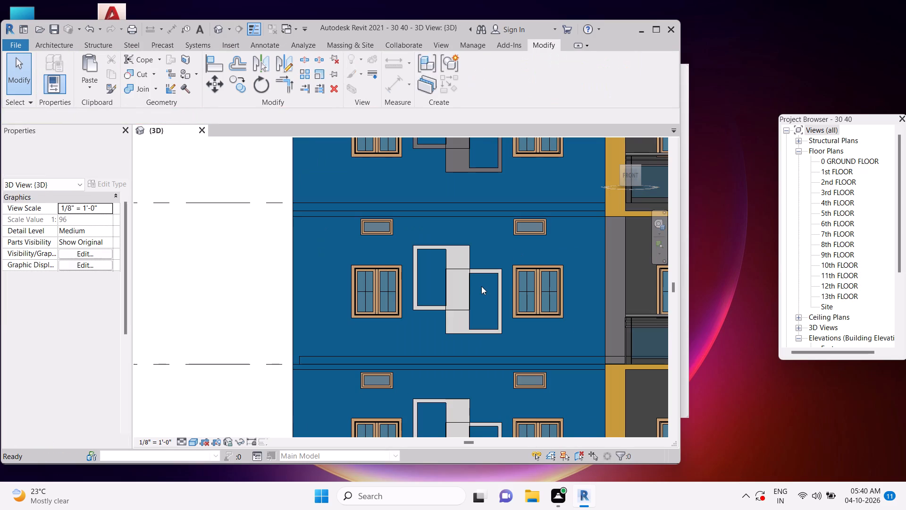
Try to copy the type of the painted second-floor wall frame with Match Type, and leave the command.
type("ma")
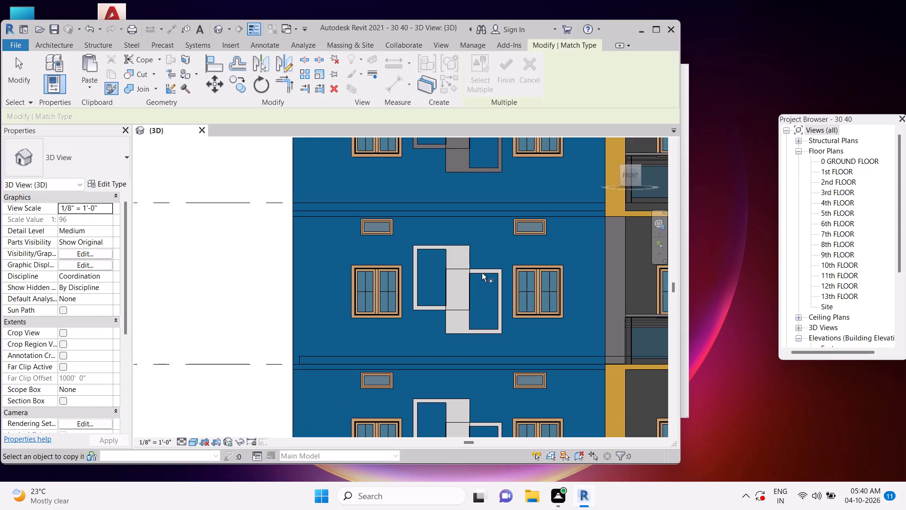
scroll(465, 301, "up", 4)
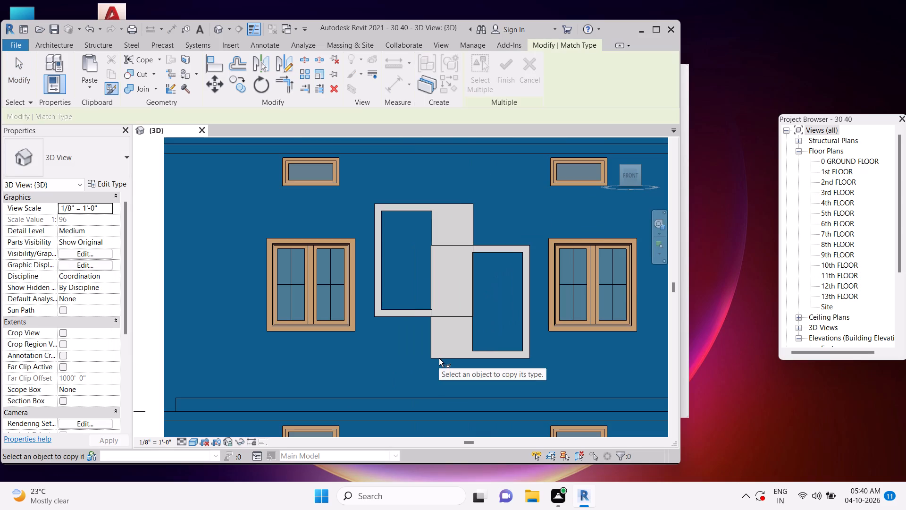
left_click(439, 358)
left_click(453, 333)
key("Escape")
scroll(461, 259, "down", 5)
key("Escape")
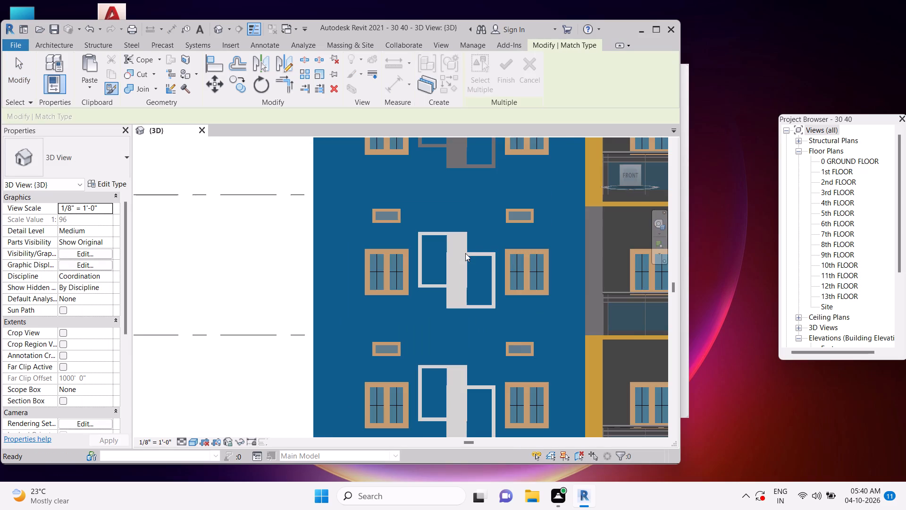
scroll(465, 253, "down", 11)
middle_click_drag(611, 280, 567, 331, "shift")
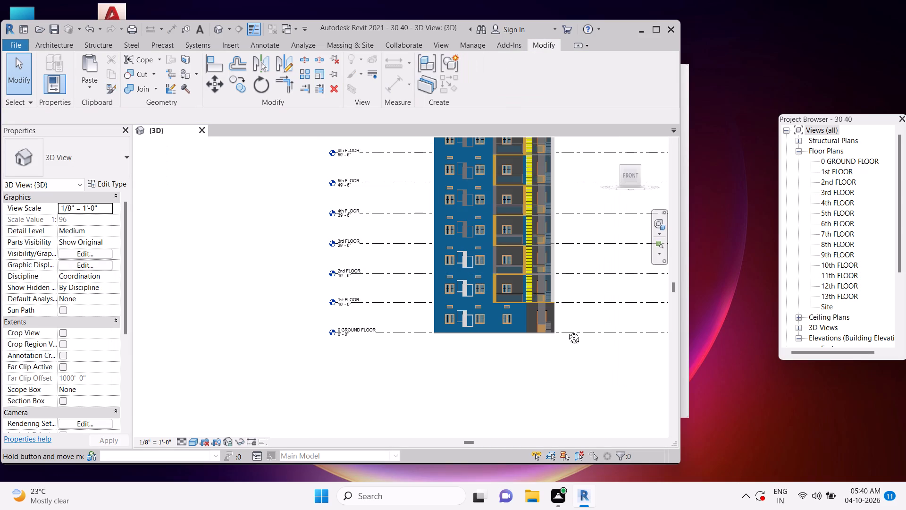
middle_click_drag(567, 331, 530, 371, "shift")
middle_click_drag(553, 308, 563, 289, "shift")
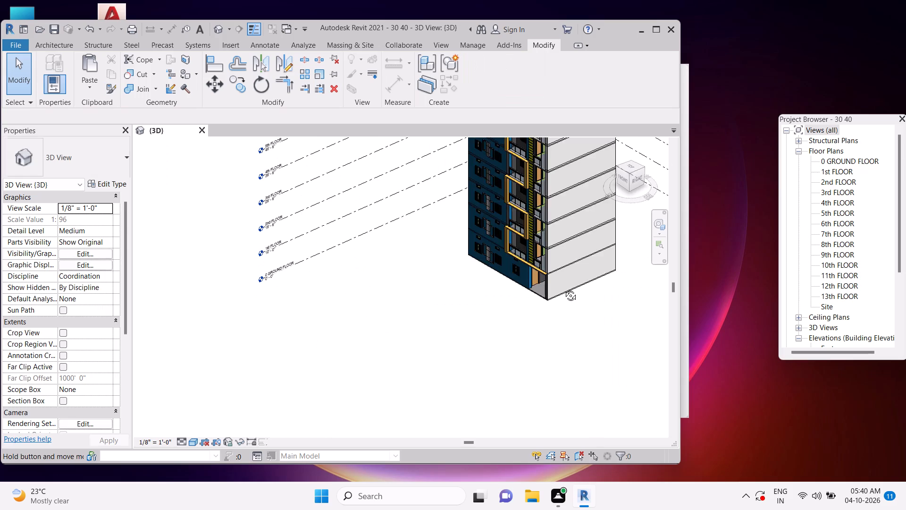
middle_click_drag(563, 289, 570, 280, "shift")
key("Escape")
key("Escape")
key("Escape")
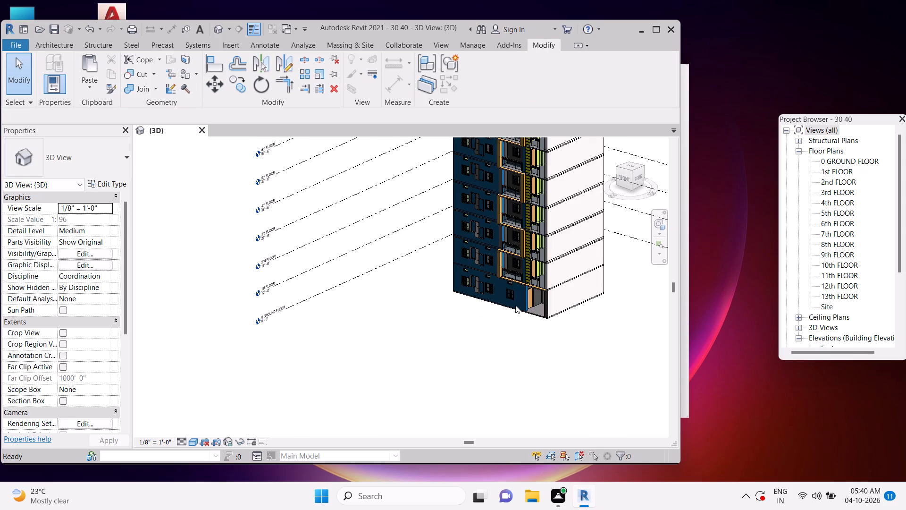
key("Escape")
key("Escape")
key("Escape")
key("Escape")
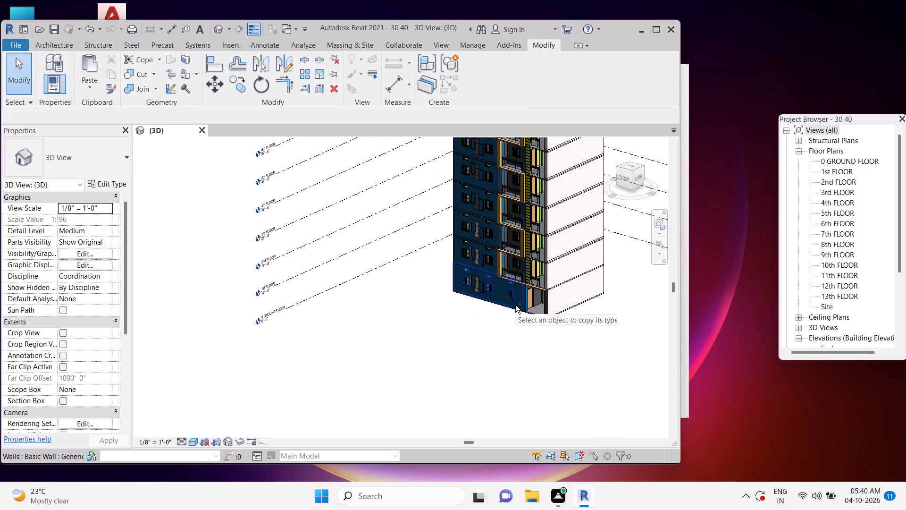
Save the project.
key("ctrl+s")
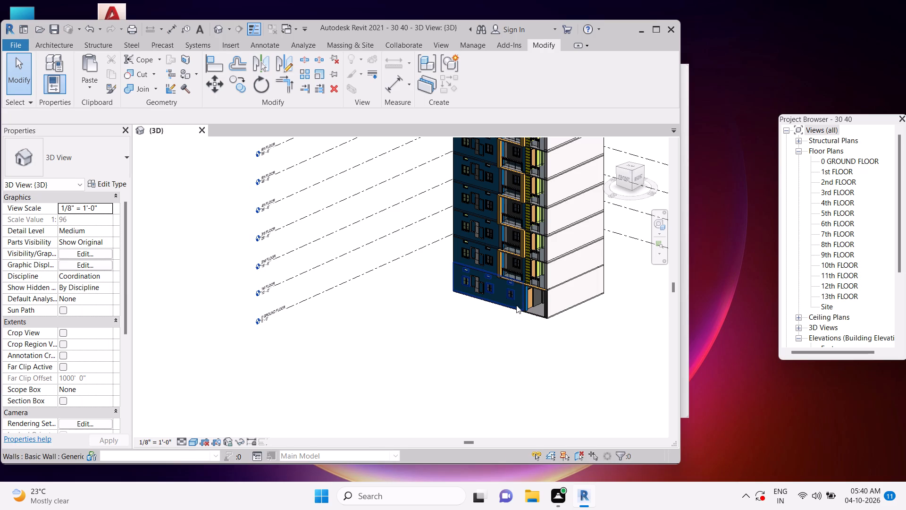
key("Escape")
key("Escape")
key("Escape")
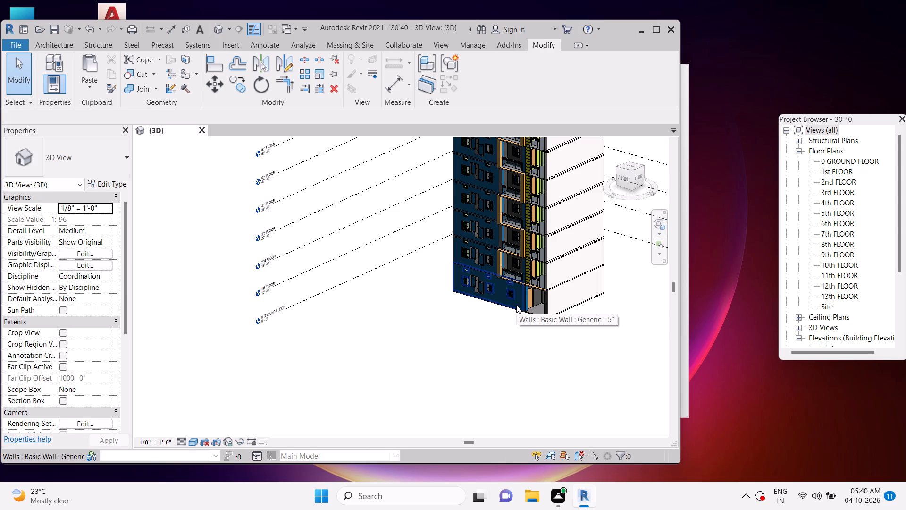
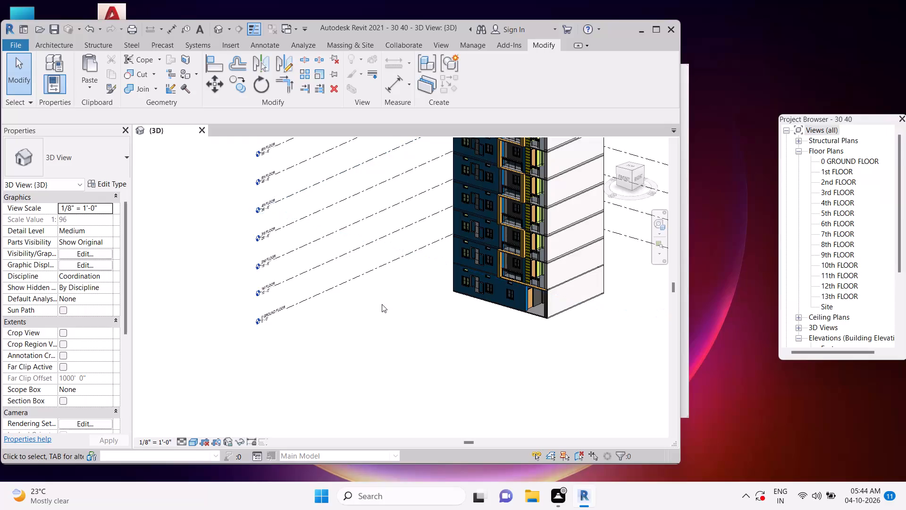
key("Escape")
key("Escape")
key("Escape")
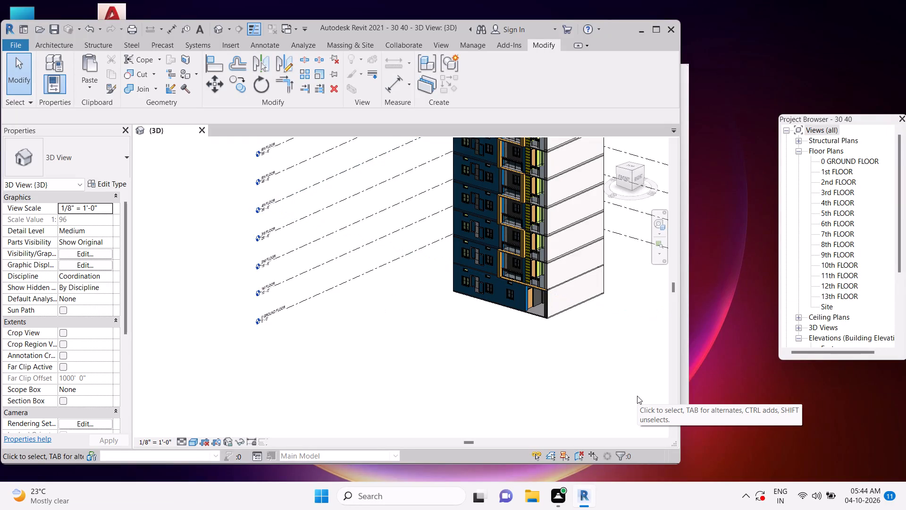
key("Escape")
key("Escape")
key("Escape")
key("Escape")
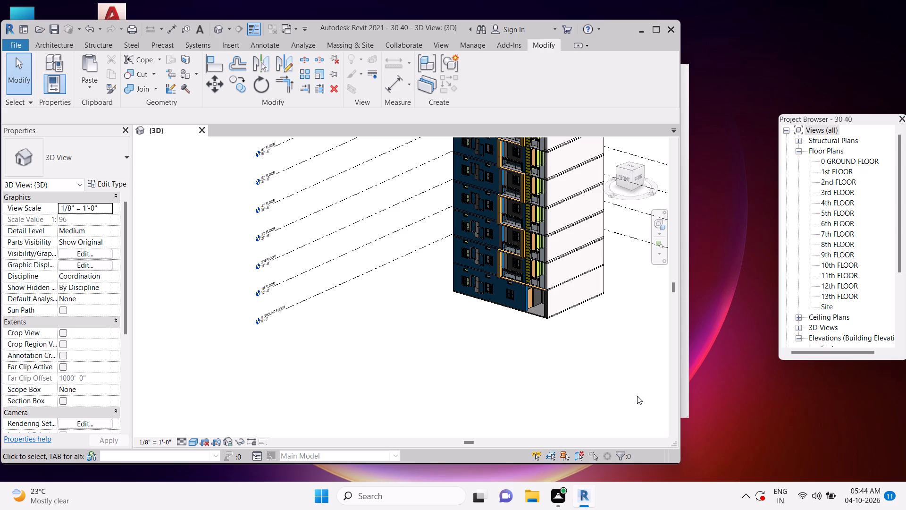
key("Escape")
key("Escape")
Reduce the height of the Revit window and move it clear of the taskbar.
left_click_drag(616, 22, 616, 81)
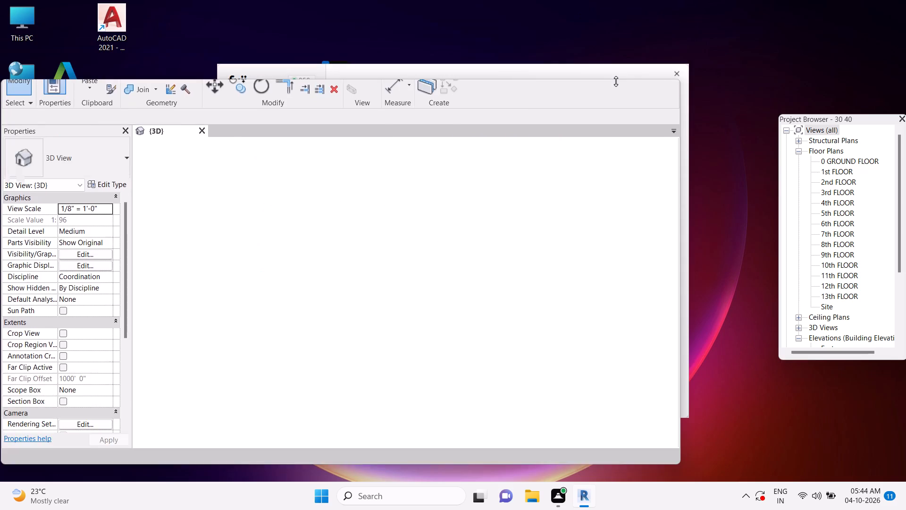
left_click_drag(616, 81, 615, 96)
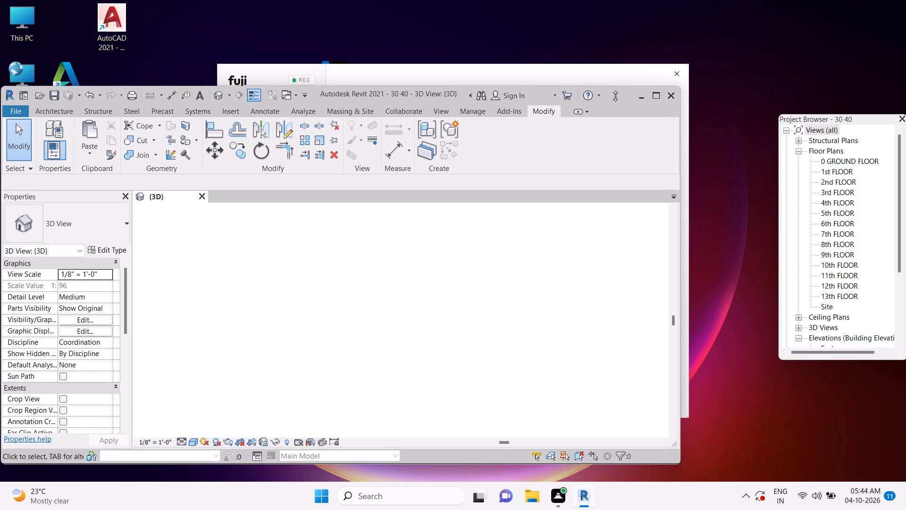
left_click_drag(615, 96, 613, 172)
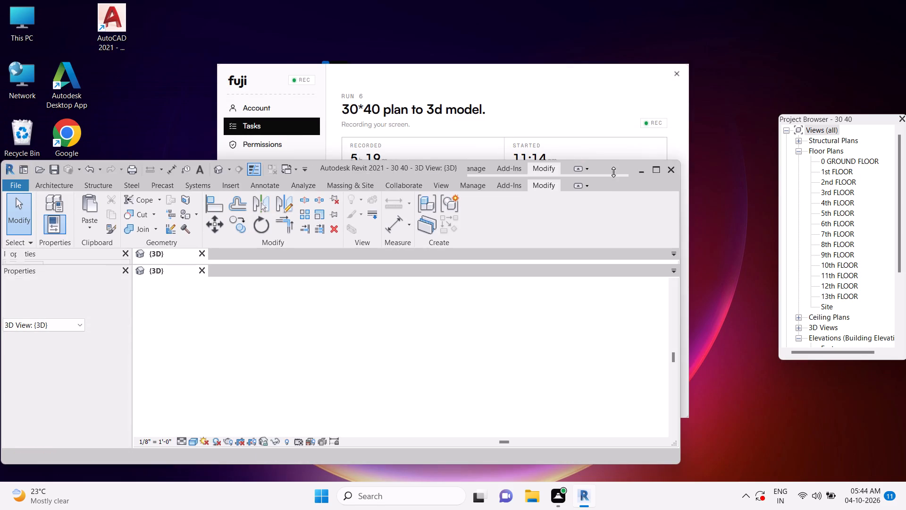
left_click_drag(613, 172, 615, 62)
left_click(615, 61)
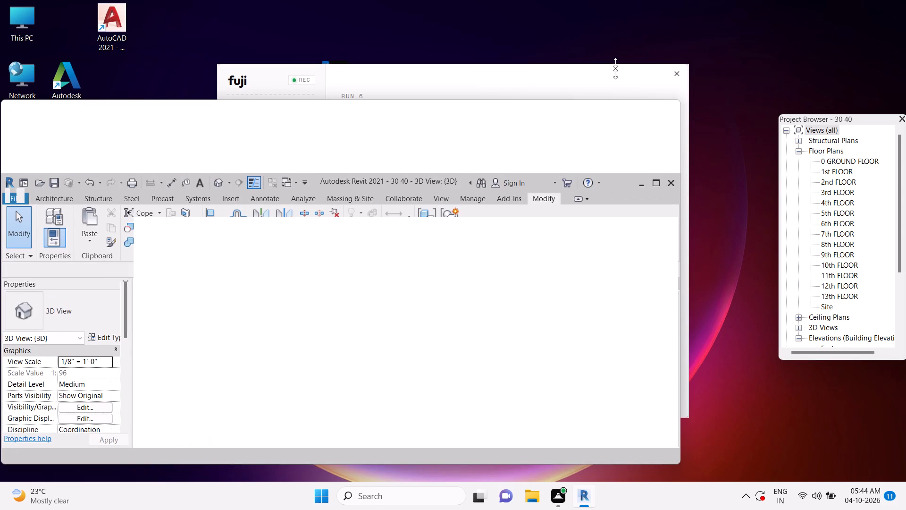
left_click_drag(615, 54, 617, 42)
left_click_drag(352, 67, 352, 65)
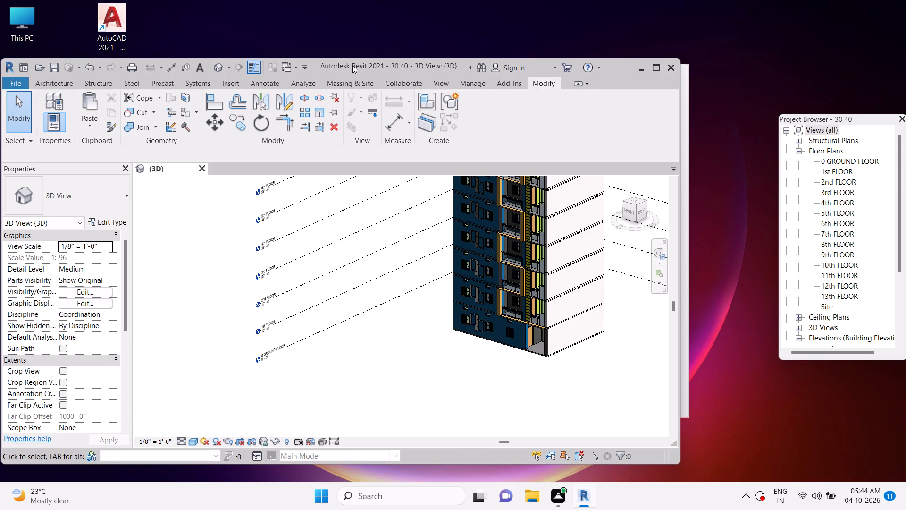
left_click_drag(352, 65, 362, 39)
left_click(362, 39)
key("Escape")
key("Escape")
key("Escape")
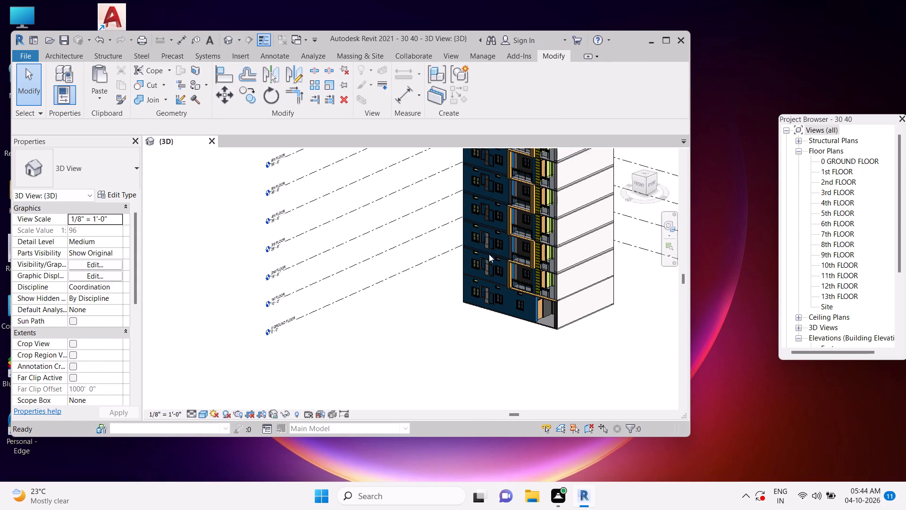
Save the project.
scroll(552, 270, "down", 3)
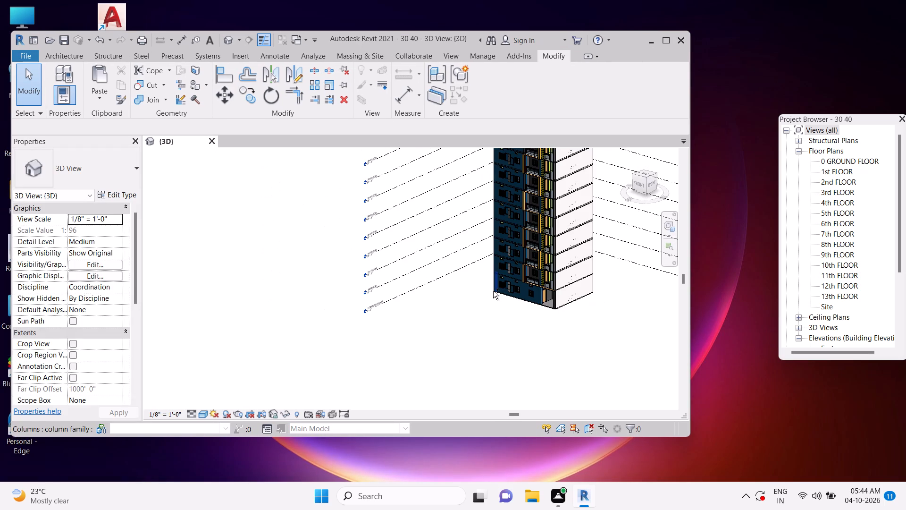
key("ctrl+s")
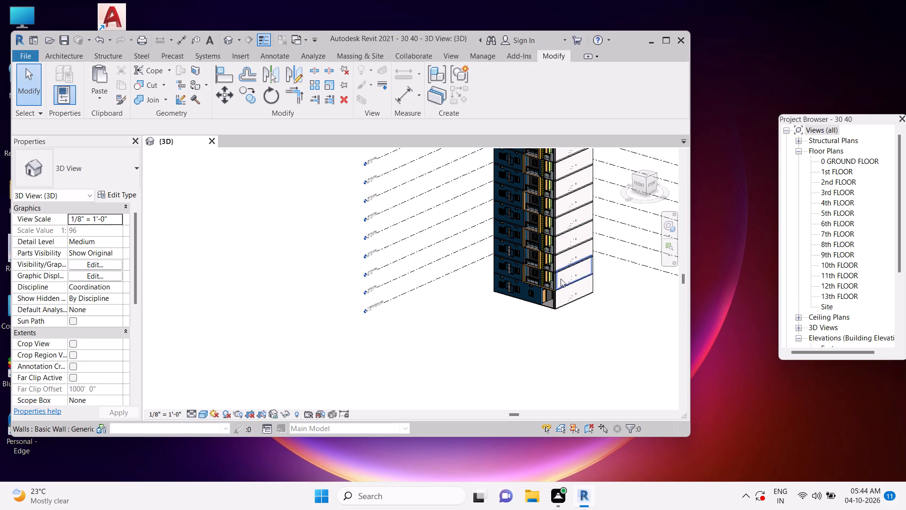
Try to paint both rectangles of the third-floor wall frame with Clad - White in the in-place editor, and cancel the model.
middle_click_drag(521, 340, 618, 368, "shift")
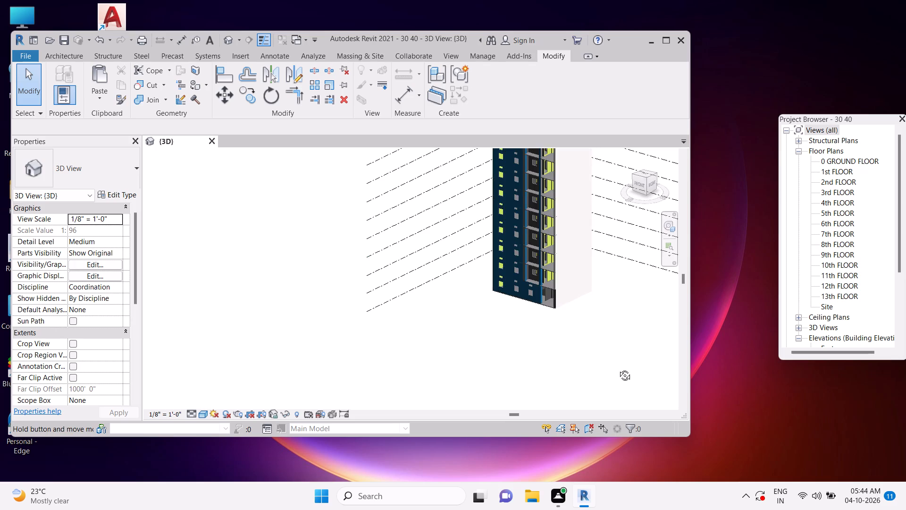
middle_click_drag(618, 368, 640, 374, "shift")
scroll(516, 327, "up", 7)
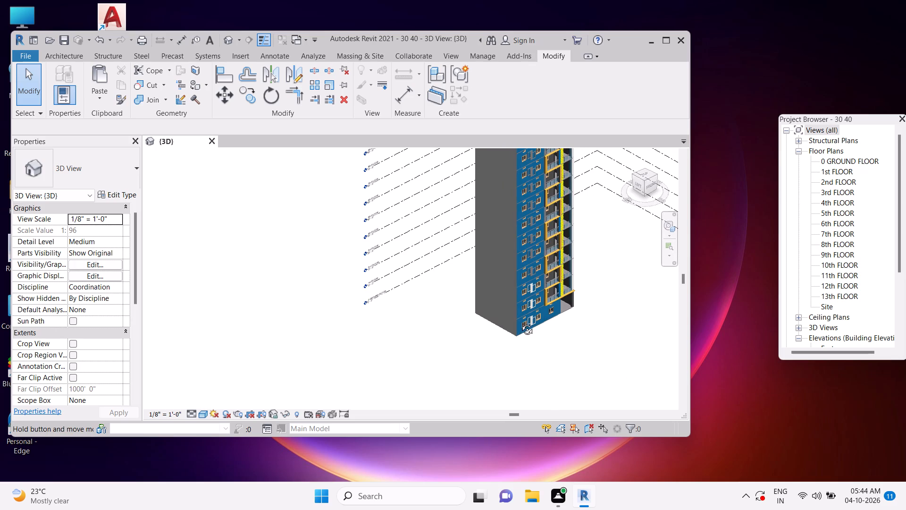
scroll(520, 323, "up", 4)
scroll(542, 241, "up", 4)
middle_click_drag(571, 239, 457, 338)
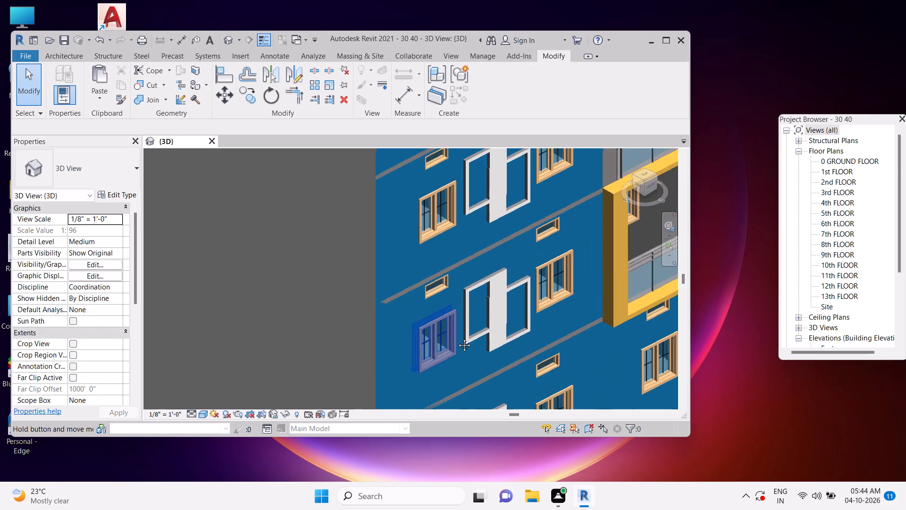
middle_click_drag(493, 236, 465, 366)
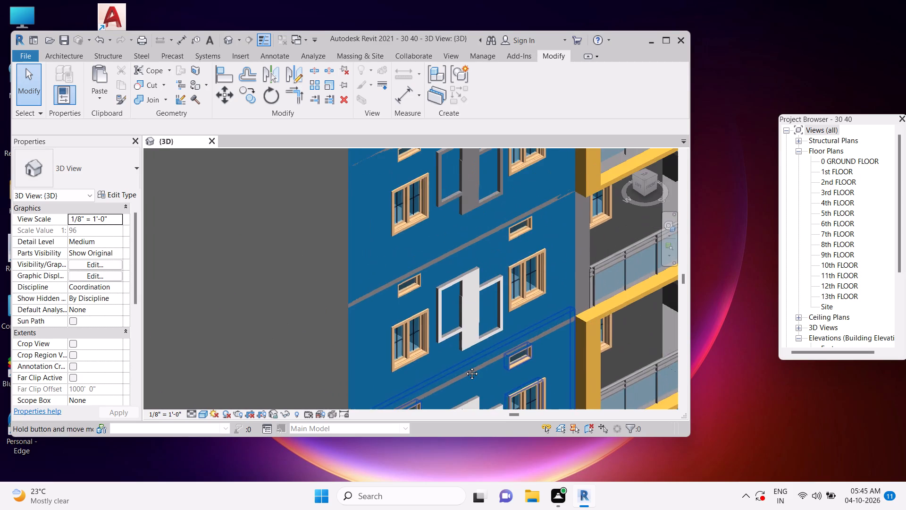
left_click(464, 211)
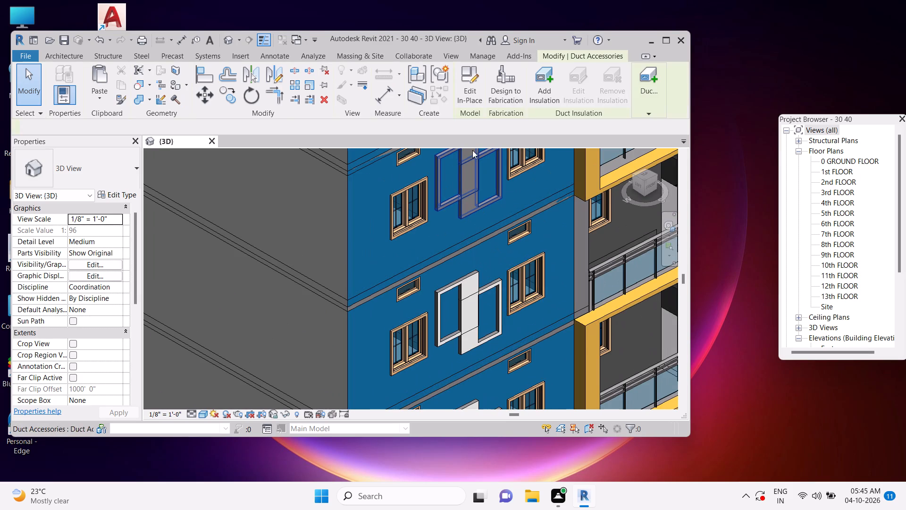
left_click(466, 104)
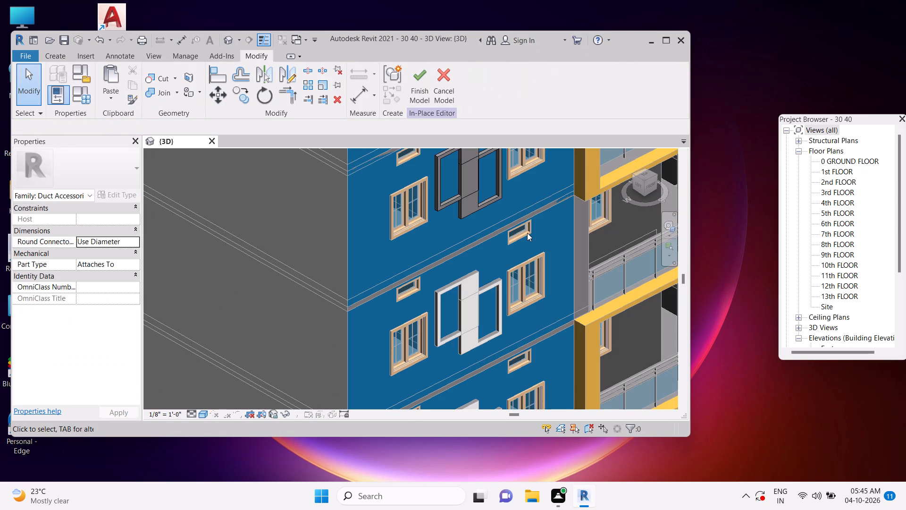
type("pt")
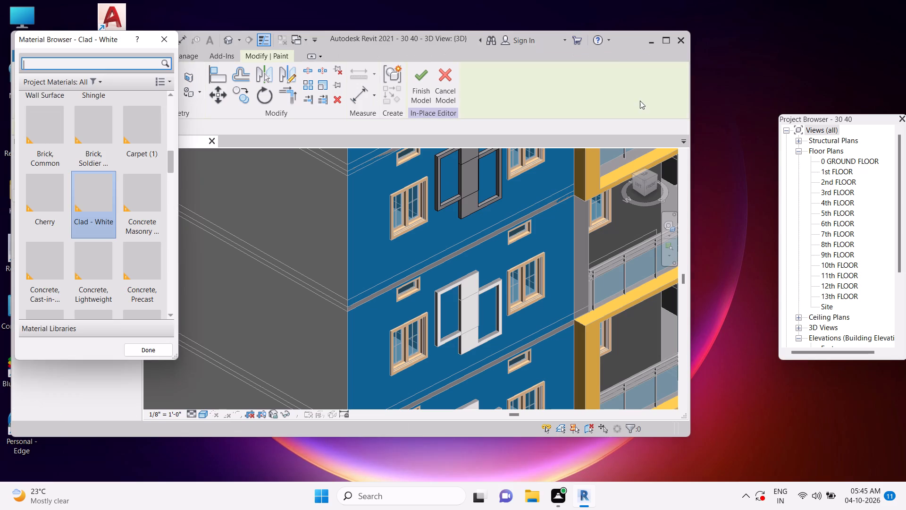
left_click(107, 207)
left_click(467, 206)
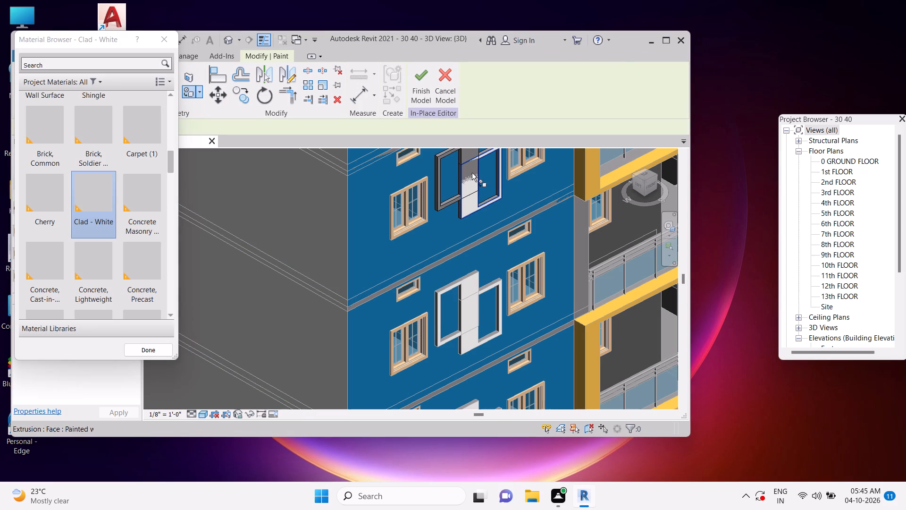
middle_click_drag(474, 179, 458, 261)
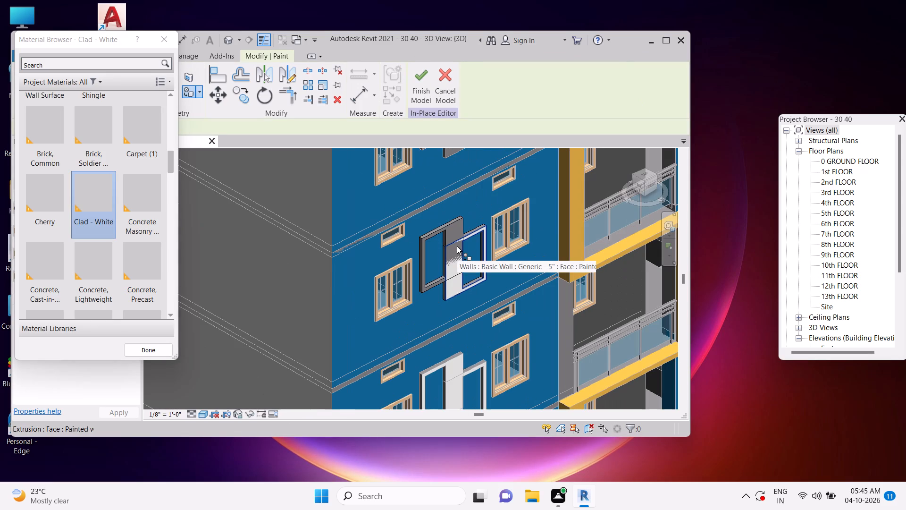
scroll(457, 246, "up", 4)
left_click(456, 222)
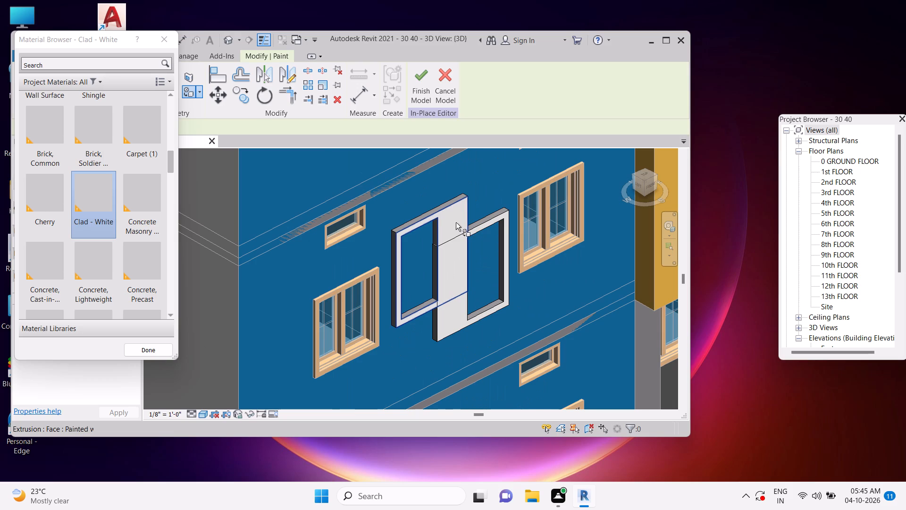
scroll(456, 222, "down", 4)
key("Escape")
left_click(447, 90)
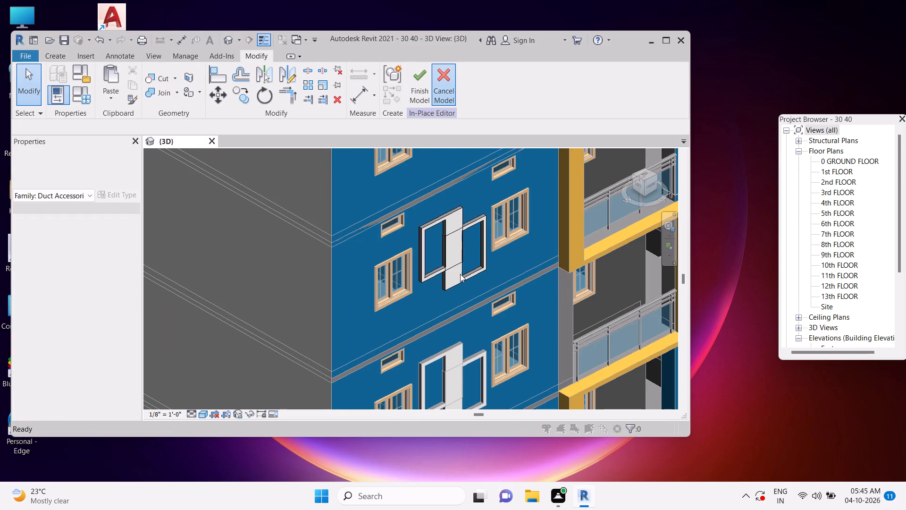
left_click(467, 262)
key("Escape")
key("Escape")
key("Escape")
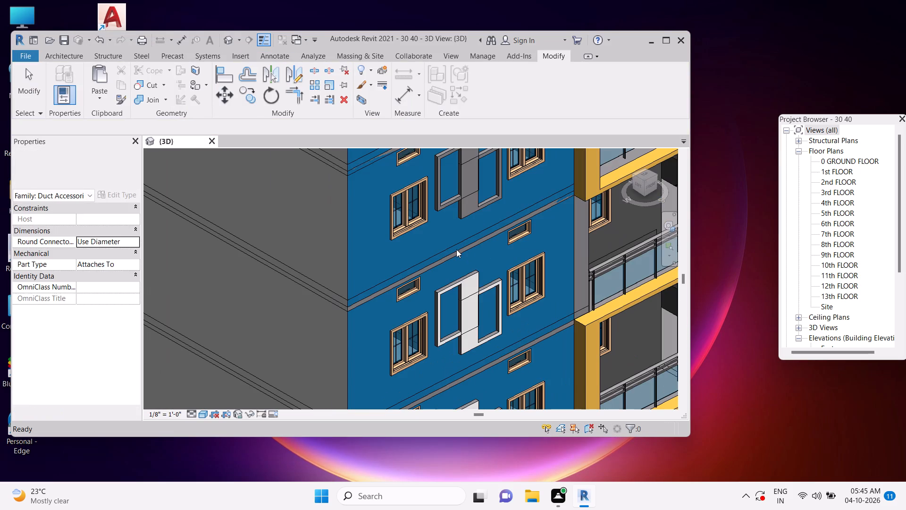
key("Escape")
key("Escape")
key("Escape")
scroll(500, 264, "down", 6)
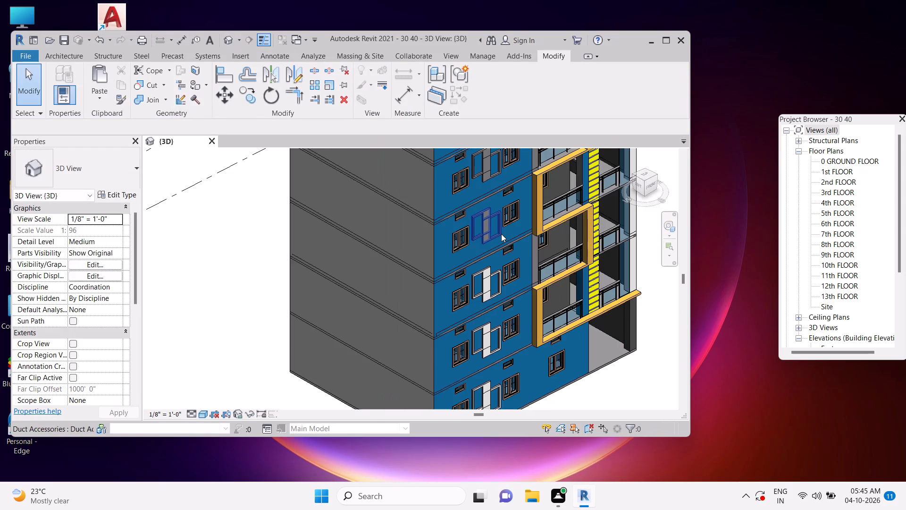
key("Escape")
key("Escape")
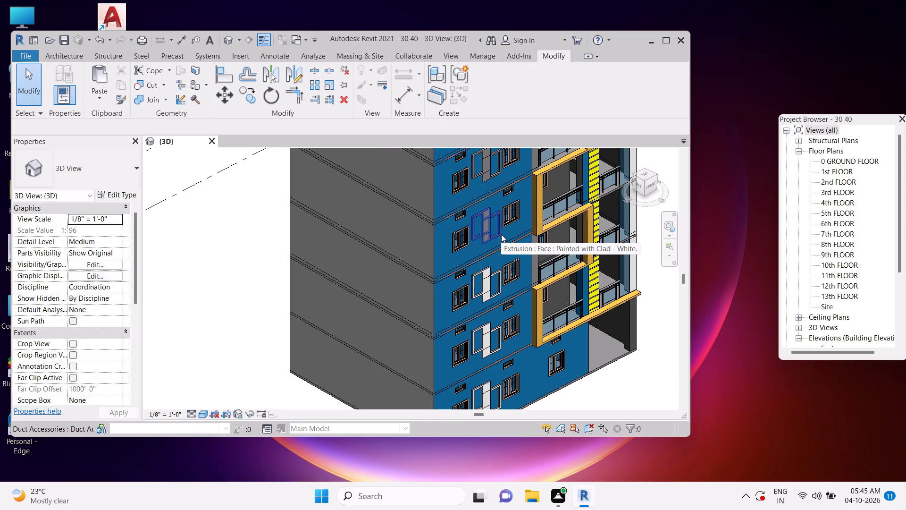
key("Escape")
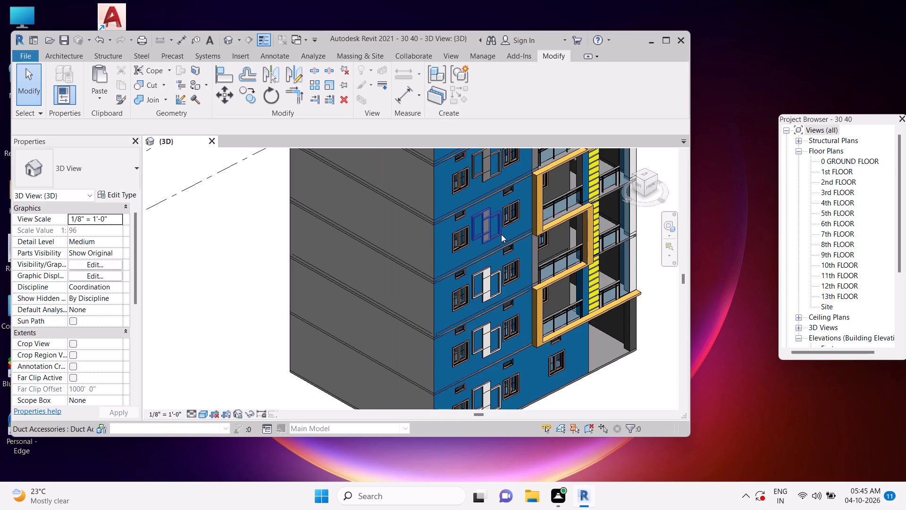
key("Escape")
Edit the third-floor wall frame in place, paint both its rectangles with Clad - White, and finish the model.
scroll(515, 227, "up", 1)
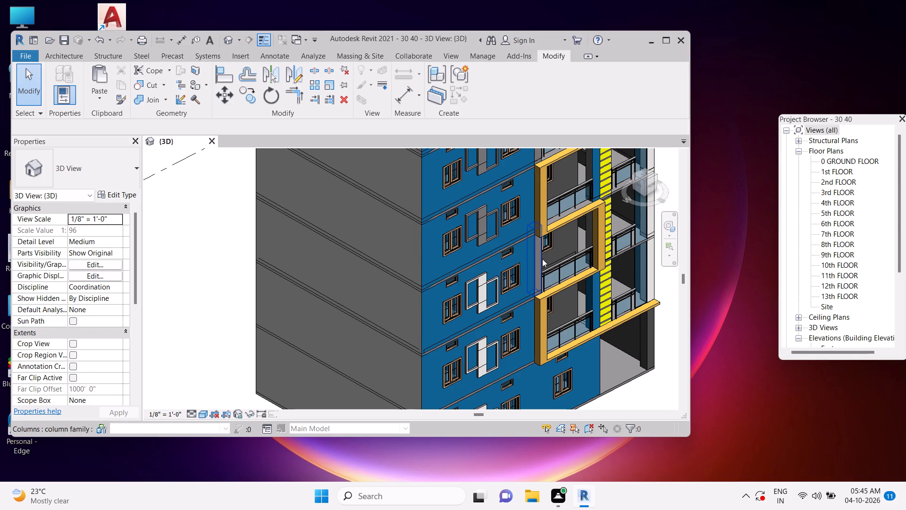
left_click(489, 241)
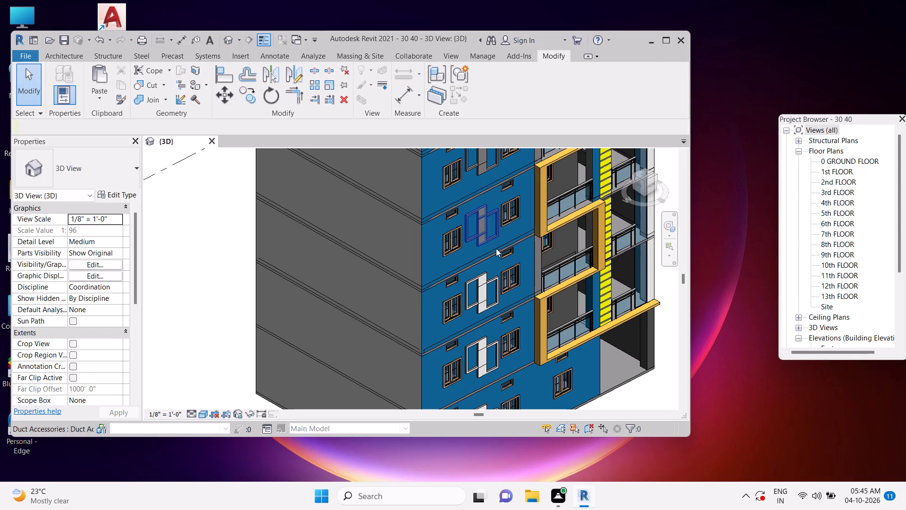
left_click(467, 81)
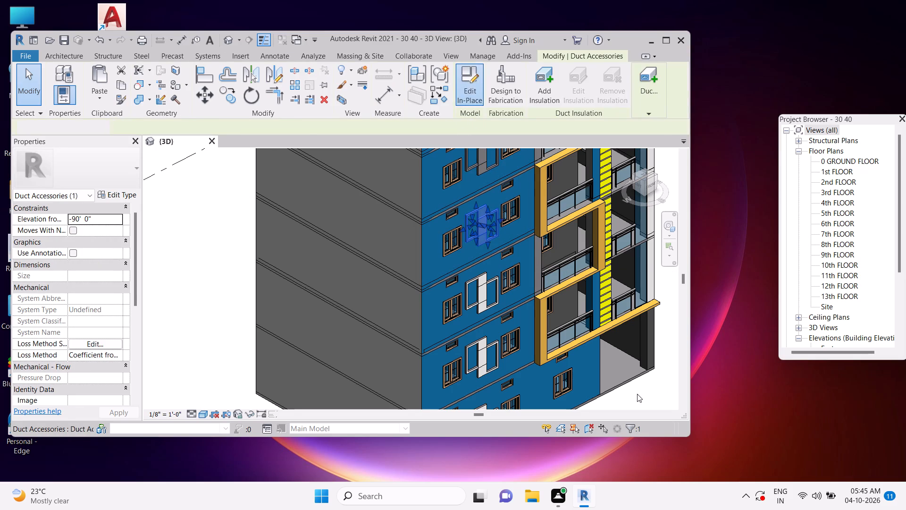
type("pt")
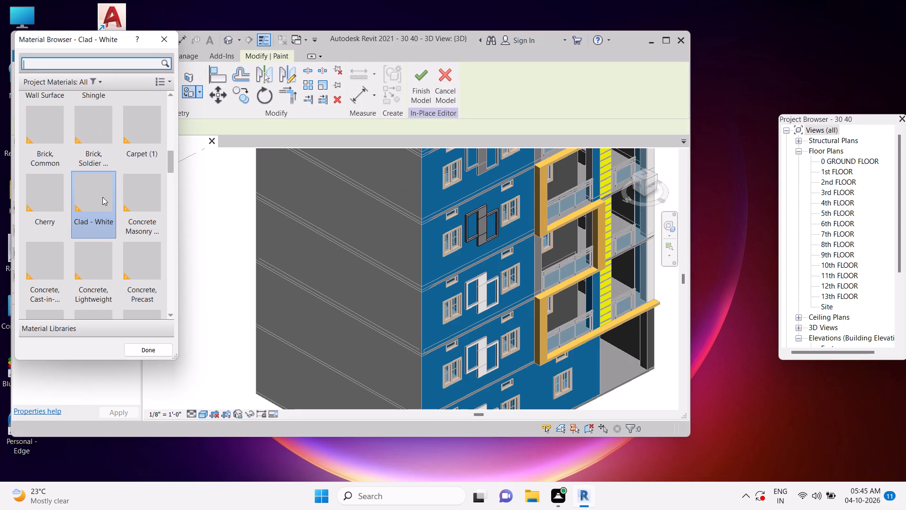
left_click(102, 197)
scroll(489, 227, "up", 10)
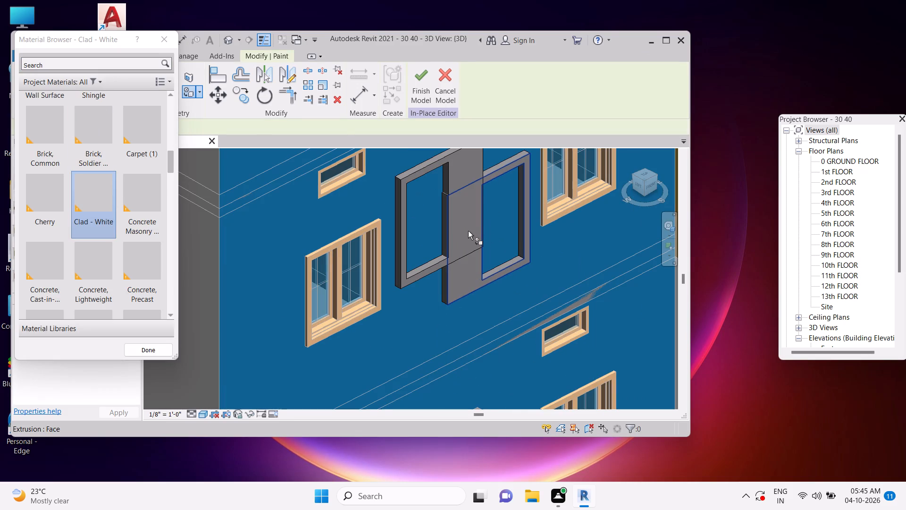
left_click(468, 231)
left_click(460, 178)
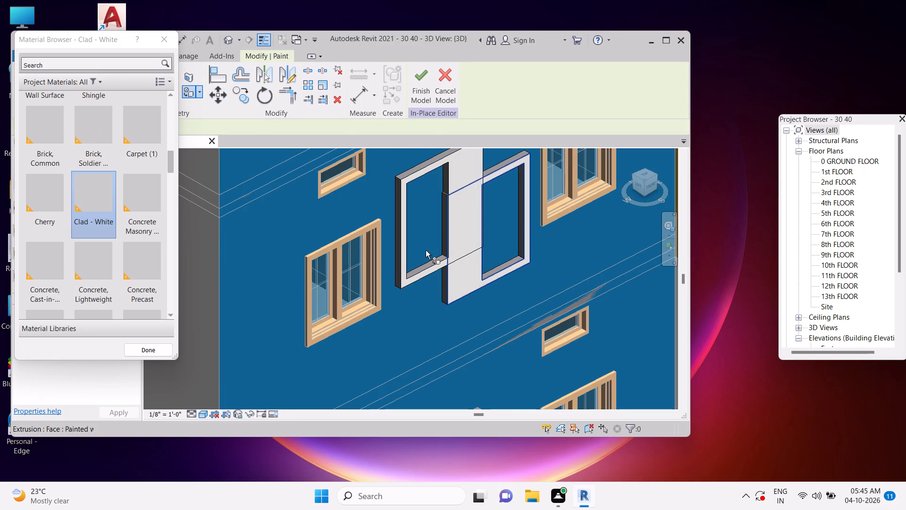
left_click(420, 86)
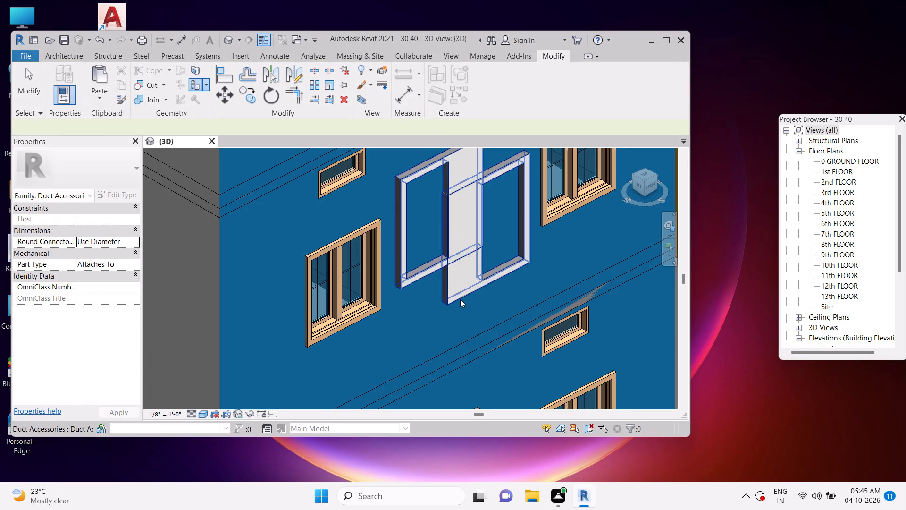
key("Escape")
scroll(460, 299, "down", 7)
key("Escape")
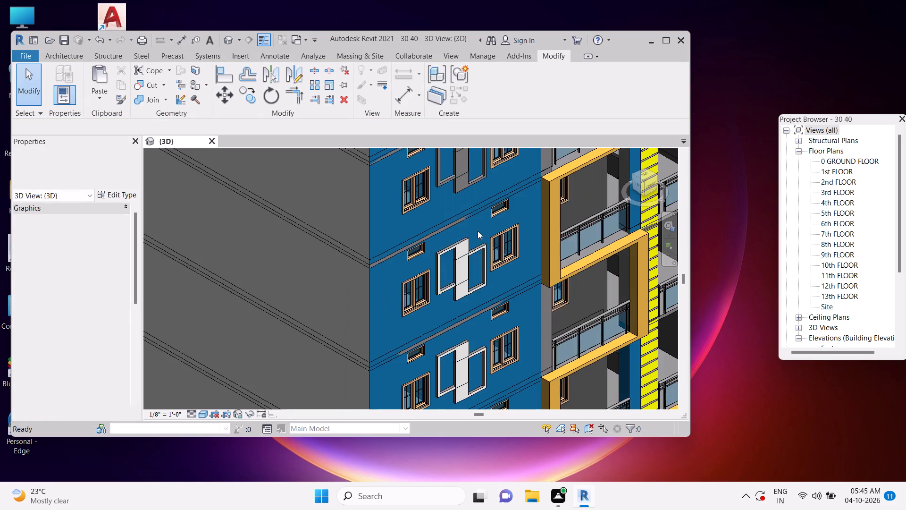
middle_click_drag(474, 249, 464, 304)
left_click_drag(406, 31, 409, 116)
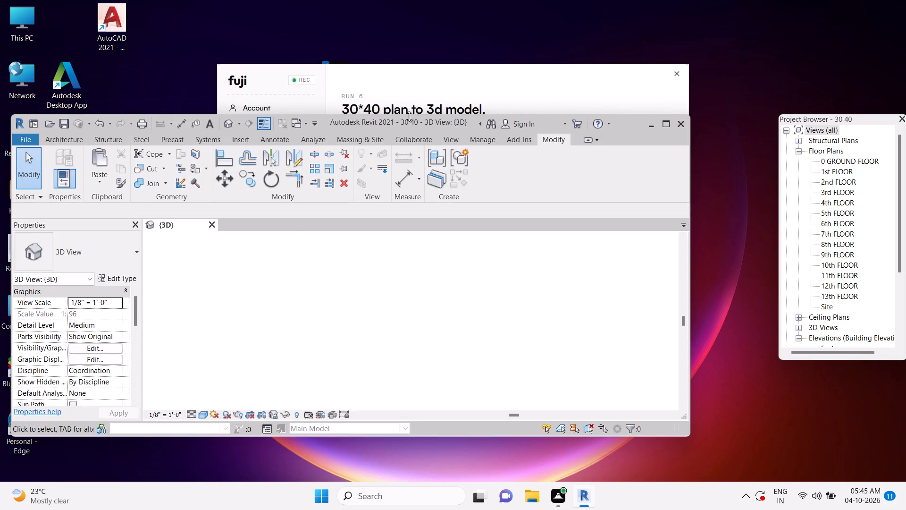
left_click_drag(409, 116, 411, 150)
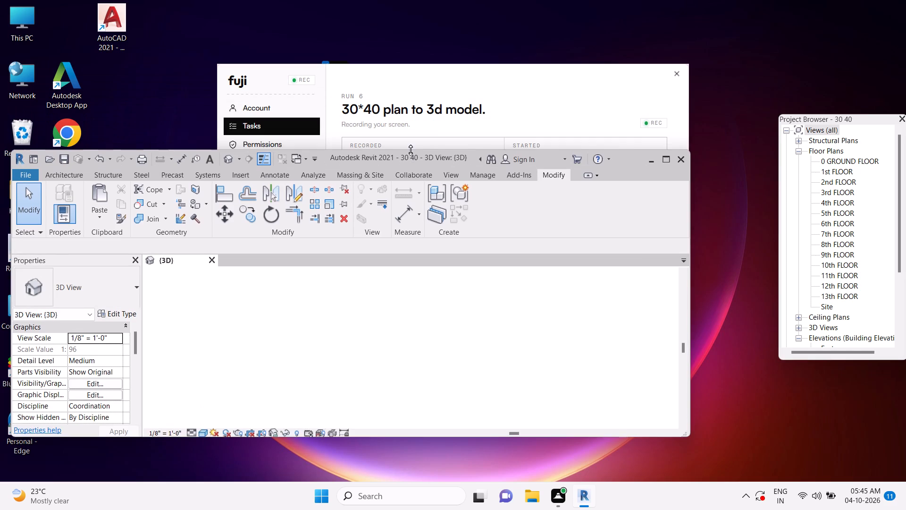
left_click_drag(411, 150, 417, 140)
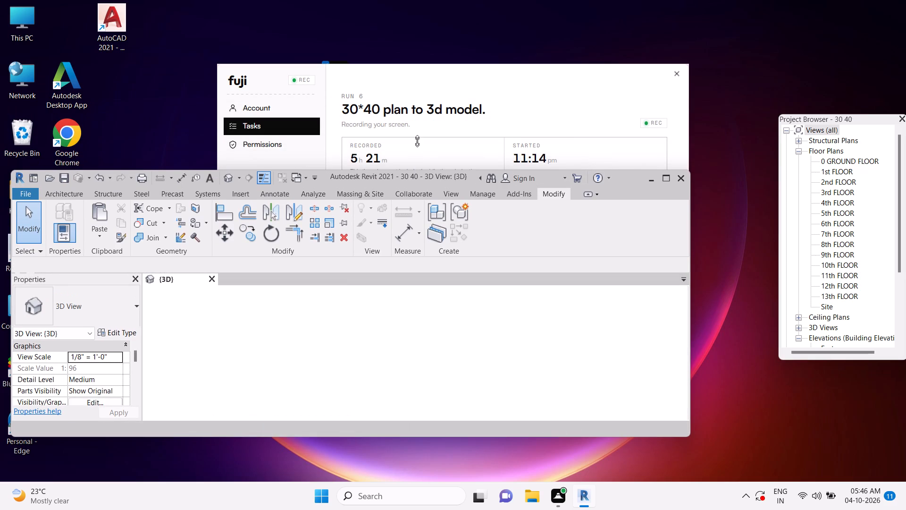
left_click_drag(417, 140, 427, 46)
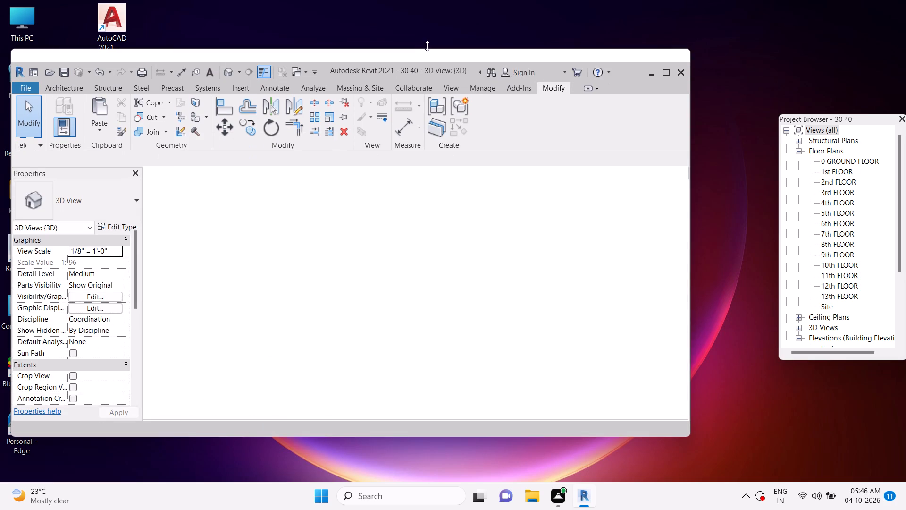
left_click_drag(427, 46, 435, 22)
Edit the fourth-floor wall frame in place, paint both its rectangles with Clad - White, and finish the model.
key("Escape")
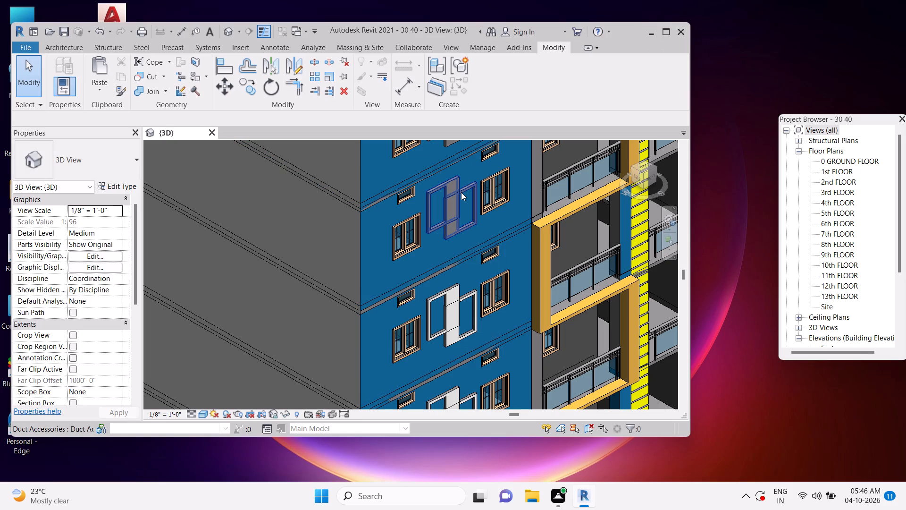
left_click(461, 191)
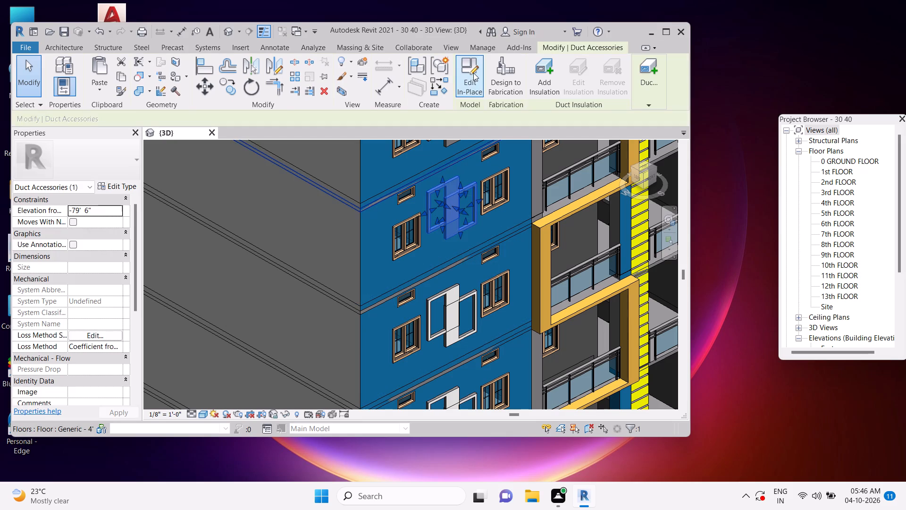
left_click(473, 73)
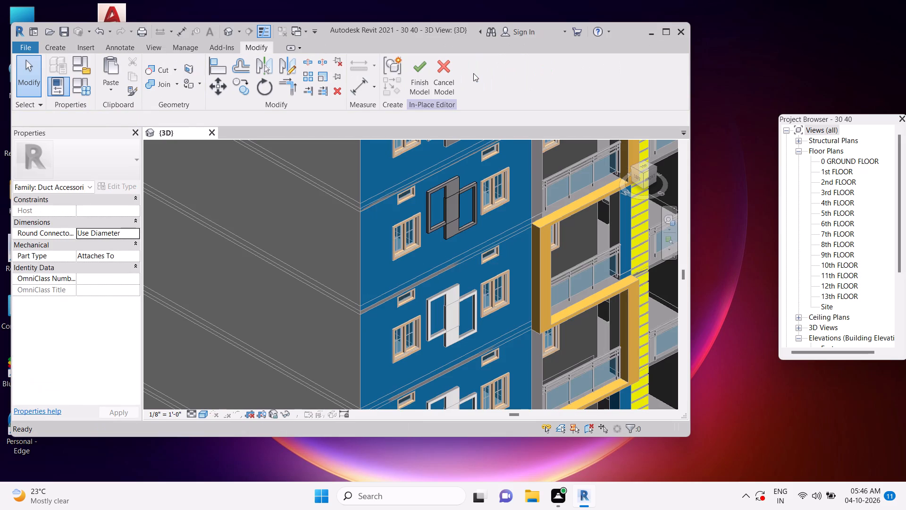
type("pt")
scroll(477, 68, "up", 1)
left_click(94, 190)
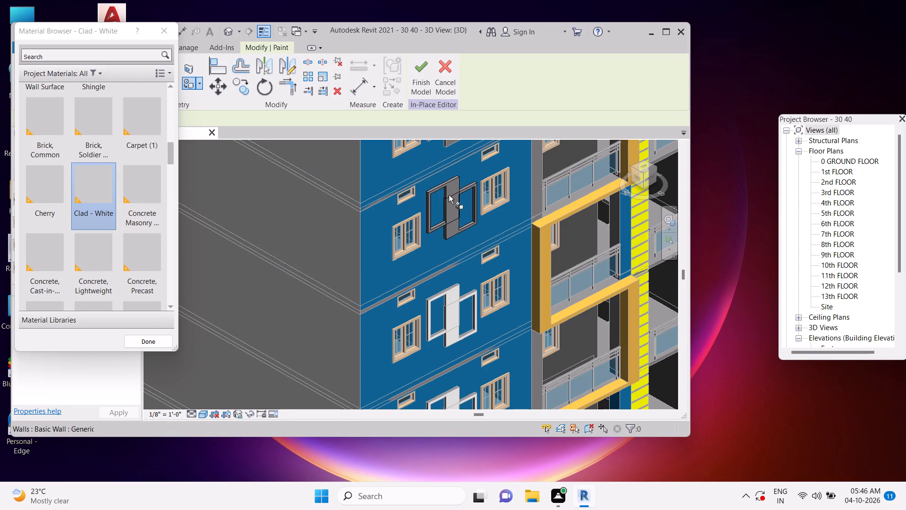
scroll(445, 197, "up", 6)
left_click(458, 178)
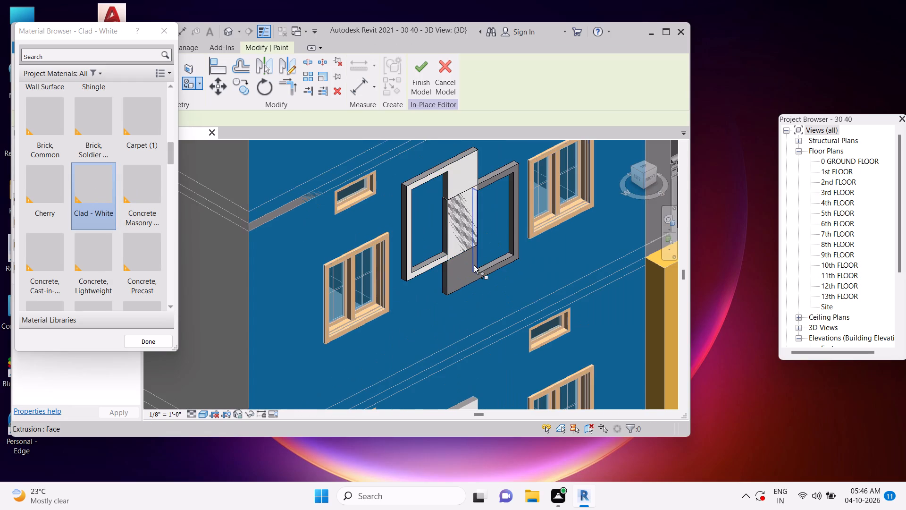
left_click(466, 274)
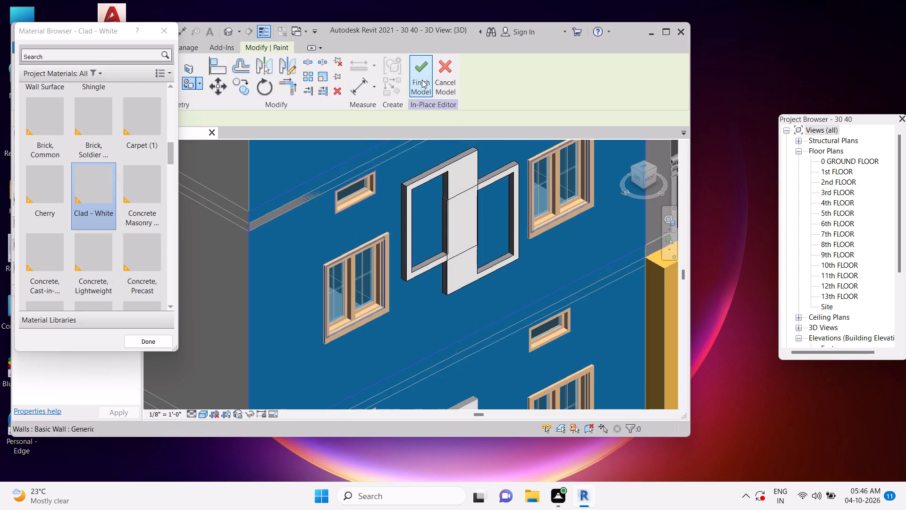
left_click(422, 79)
key("Escape")
Create a new project material and rename it border.
scroll(502, 265, "down", 1)
middle_click_drag(502, 265, 509, 315)
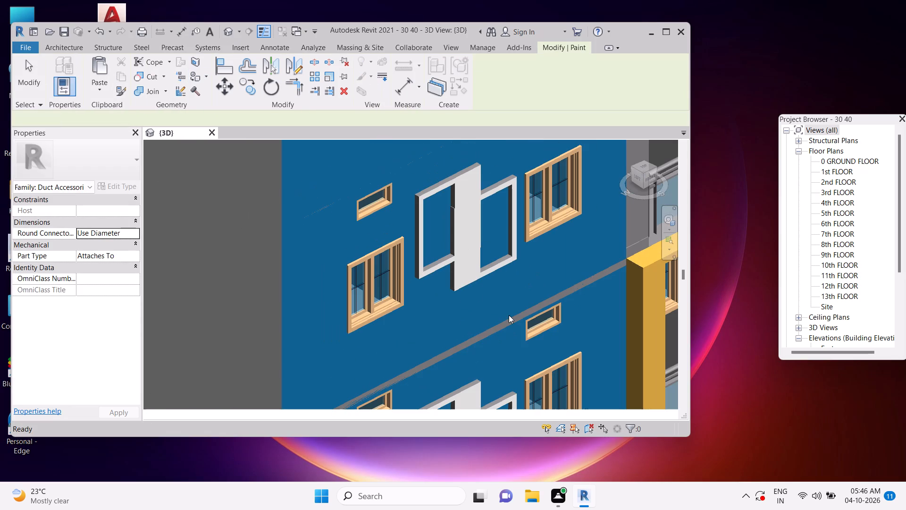
middle_click_drag(509, 315, 513, 339)
middle_click_drag(504, 215, 493, 222)
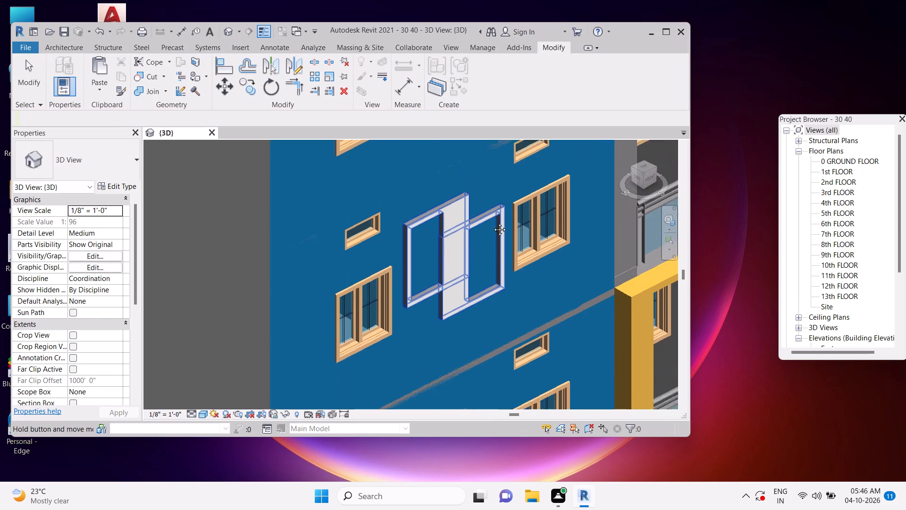
middle_click_drag(493, 222, 495, 213)
scroll(497, 203, "down", 8)
key("Escape")
scroll(510, 198, "down", 2)
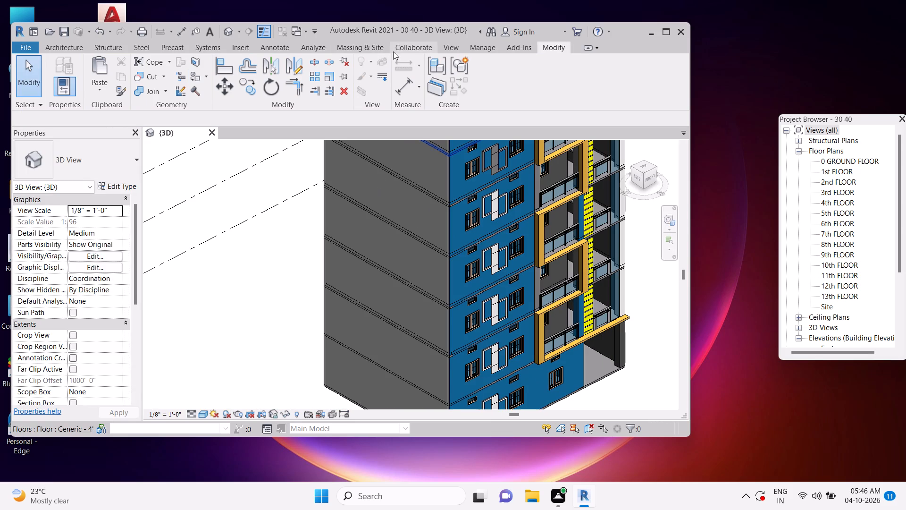
left_click(474, 45)
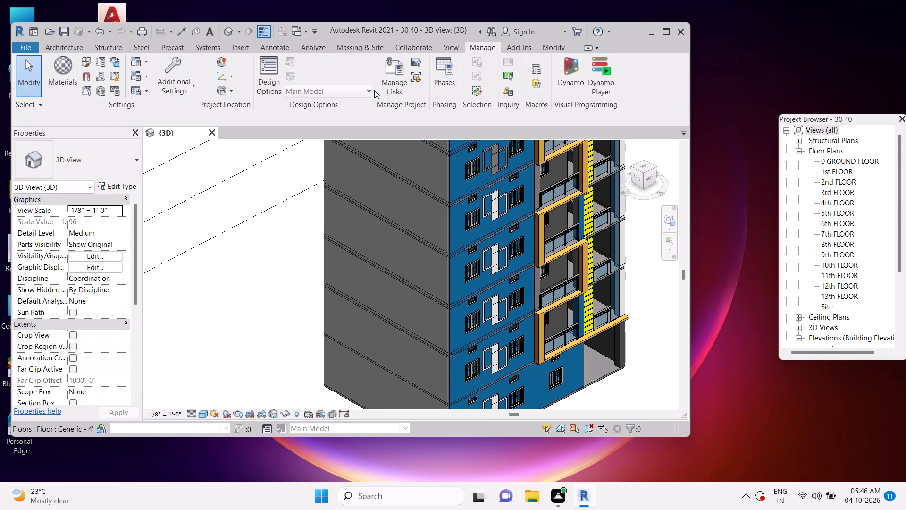
left_click(72, 74)
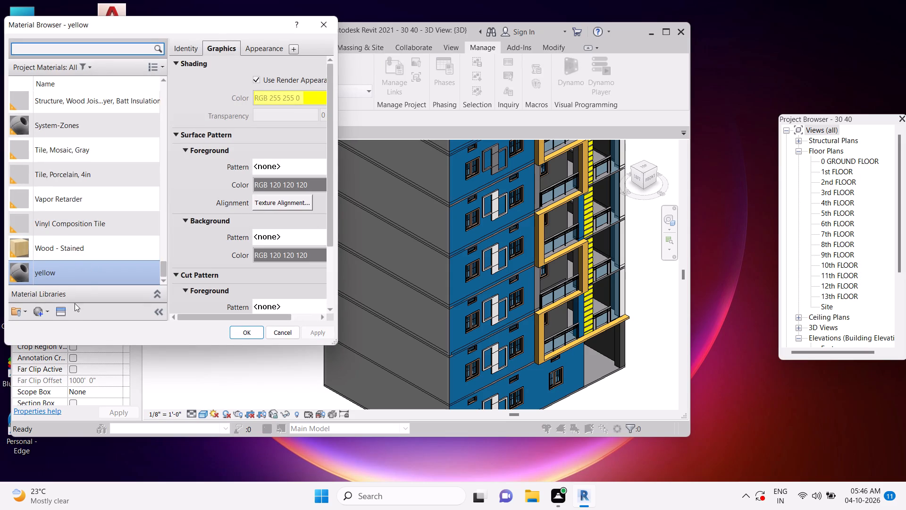
left_click(51, 313)
left_click(54, 323)
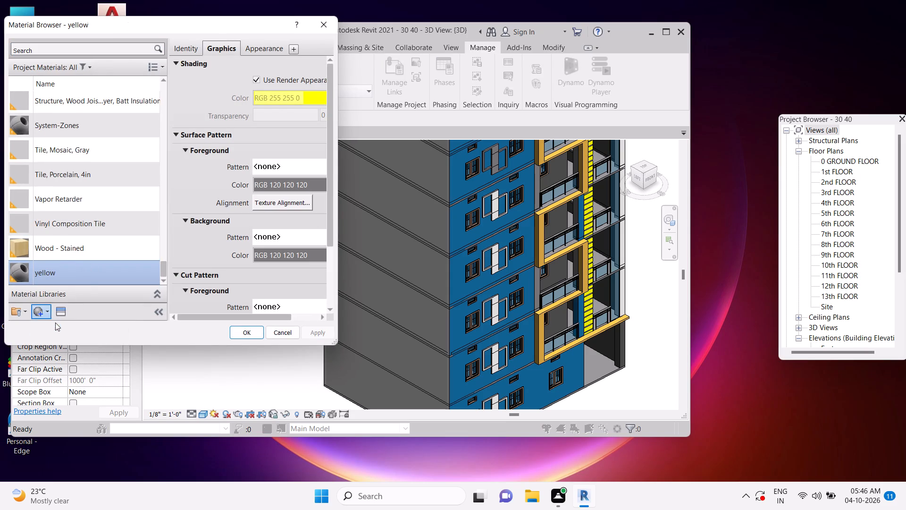
right_click(87, 179)
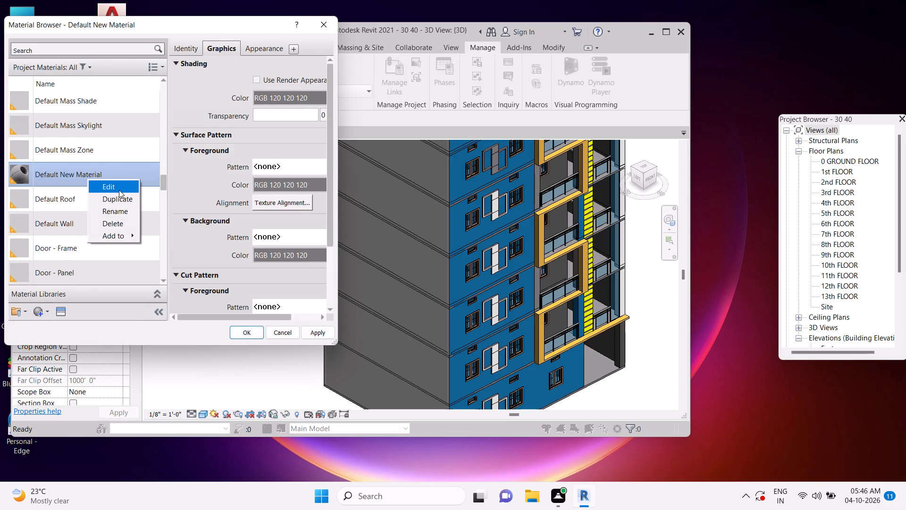
left_click(115, 212)
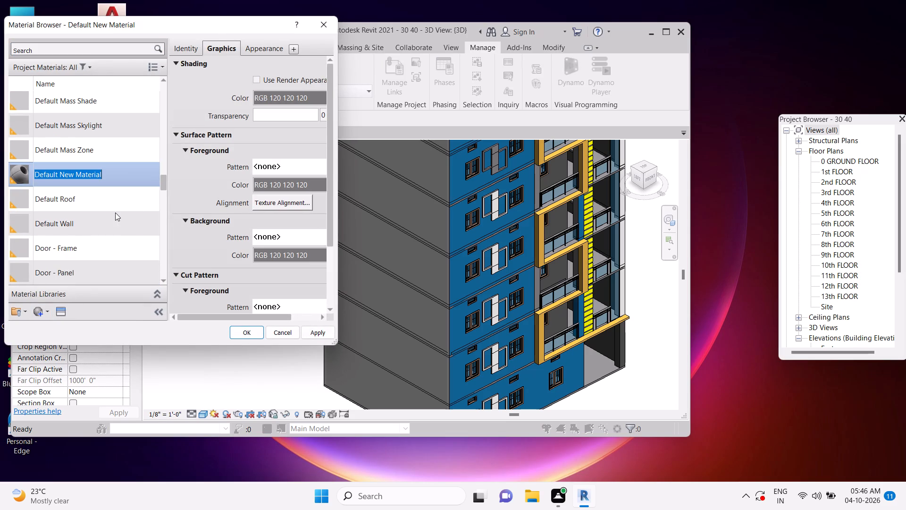
type("border")
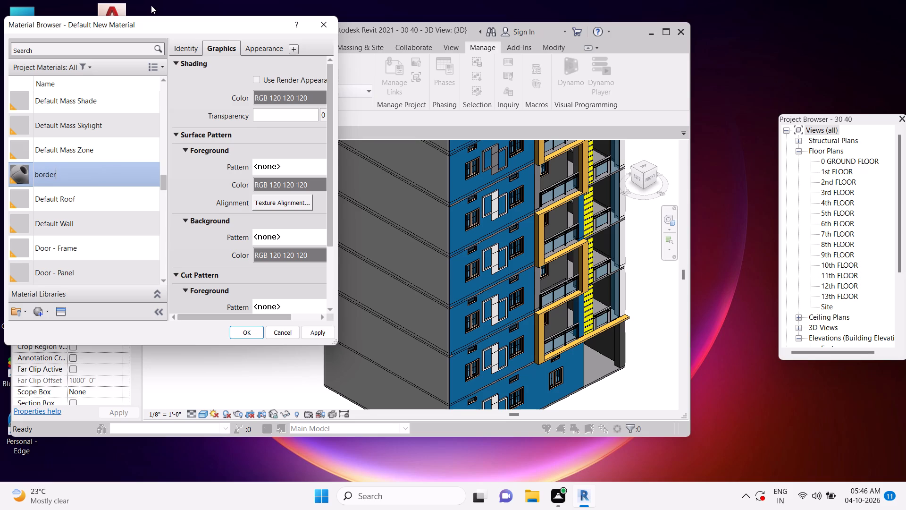
Replace the border material's appearance with 1in Squares - Mosaic Gray, use the render appearance for shading, and apply the changes.
left_click(265, 53)
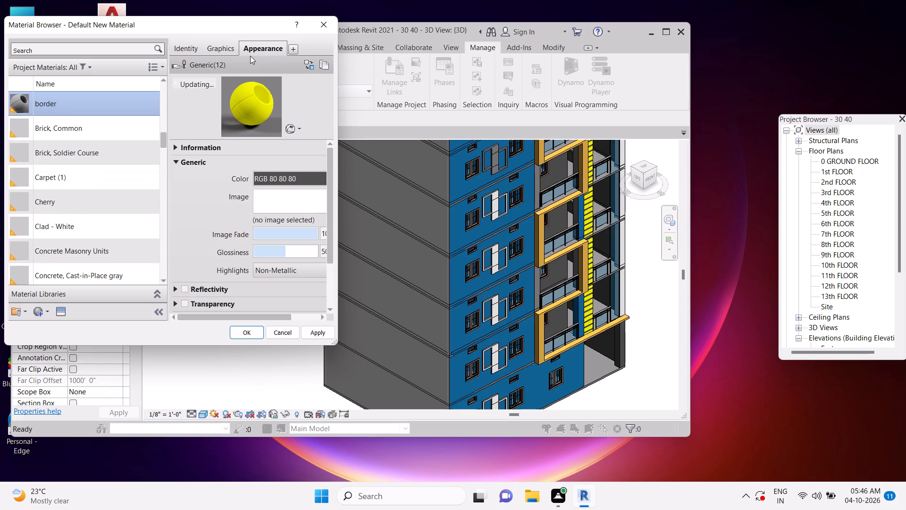
left_click(307, 66)
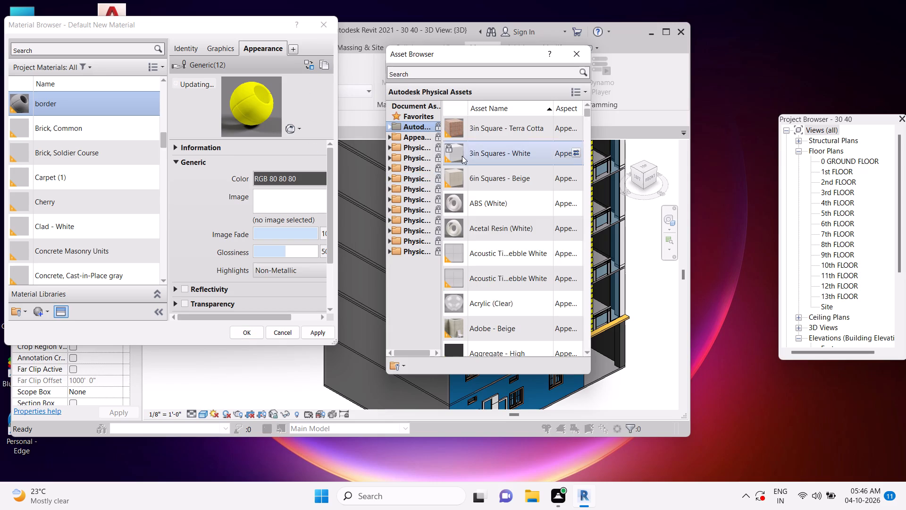
left_click(416, 136)
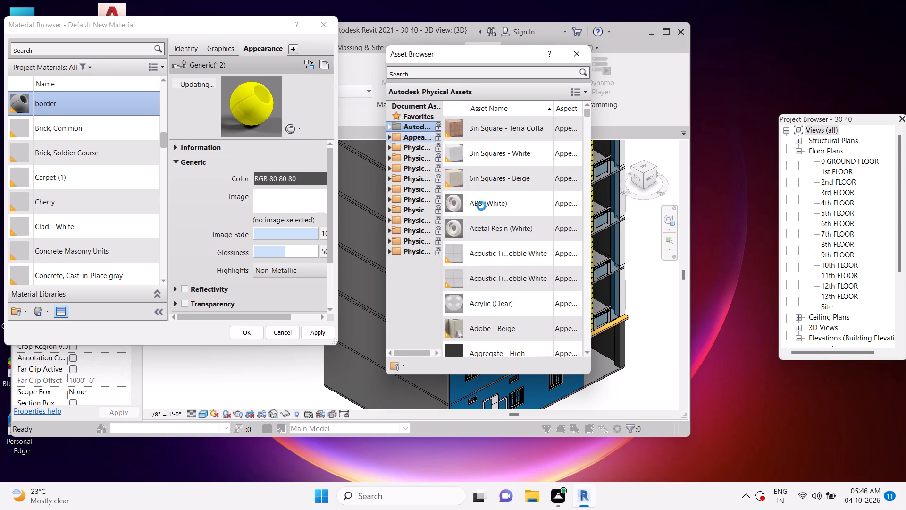
scroll(491, 242, "down", 1)
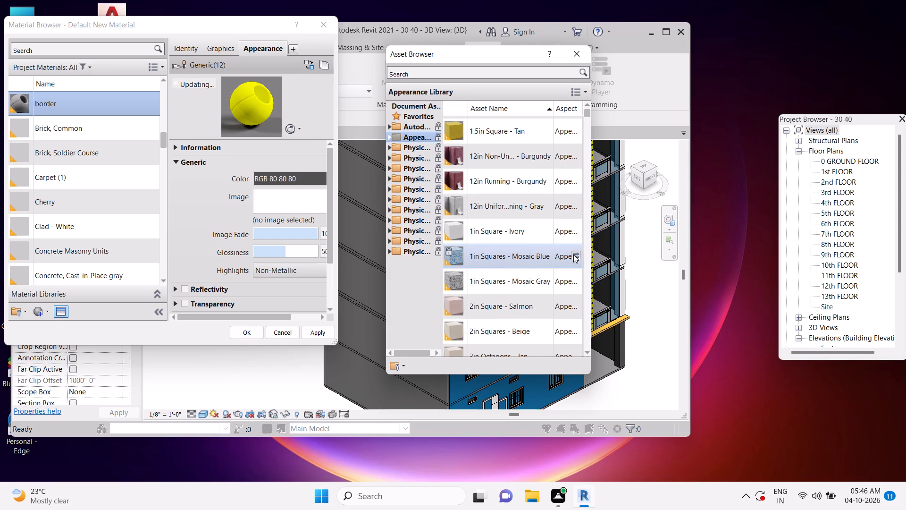
left_click(576, 281)
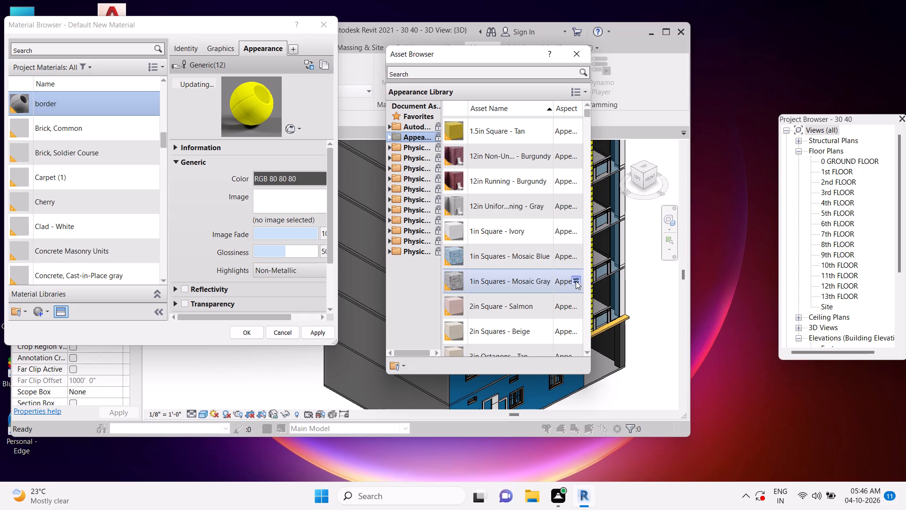
double_click(576, 281)
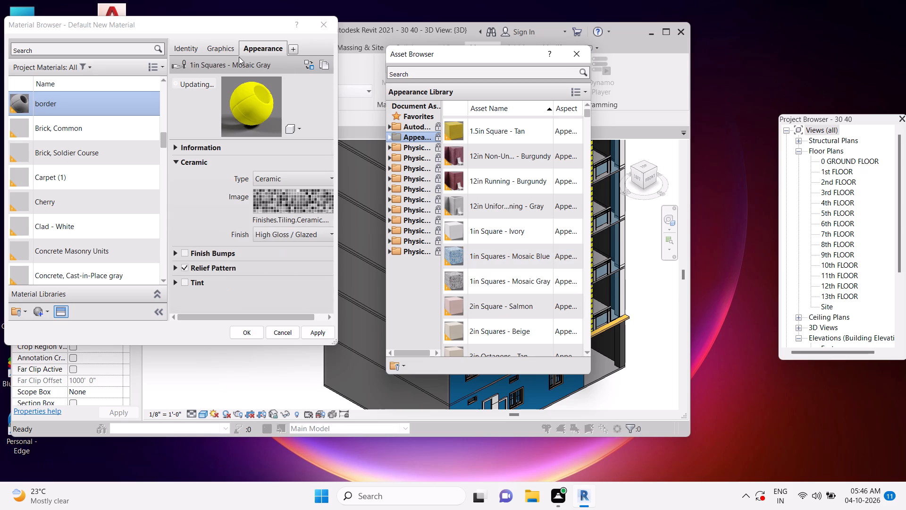
left_click(231, 52)
left_click(260, 79)
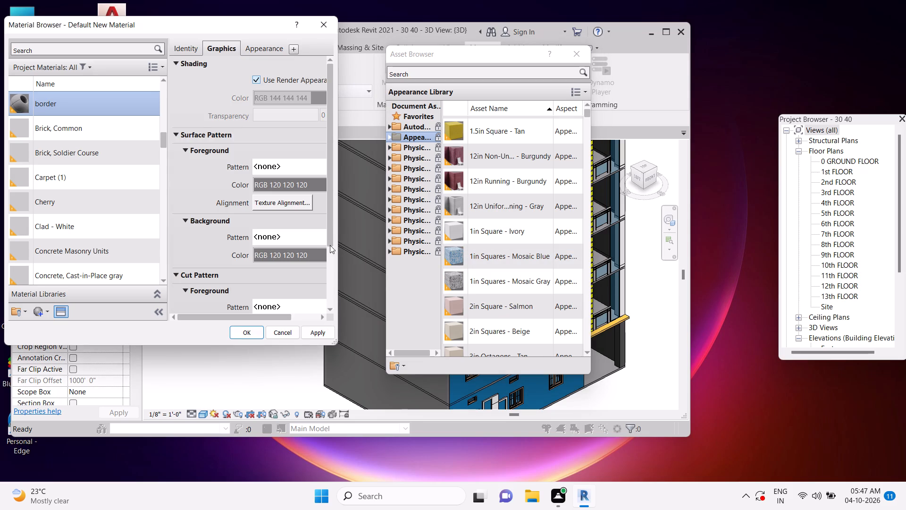
left_click(319, 336)
left_click(240, 332)
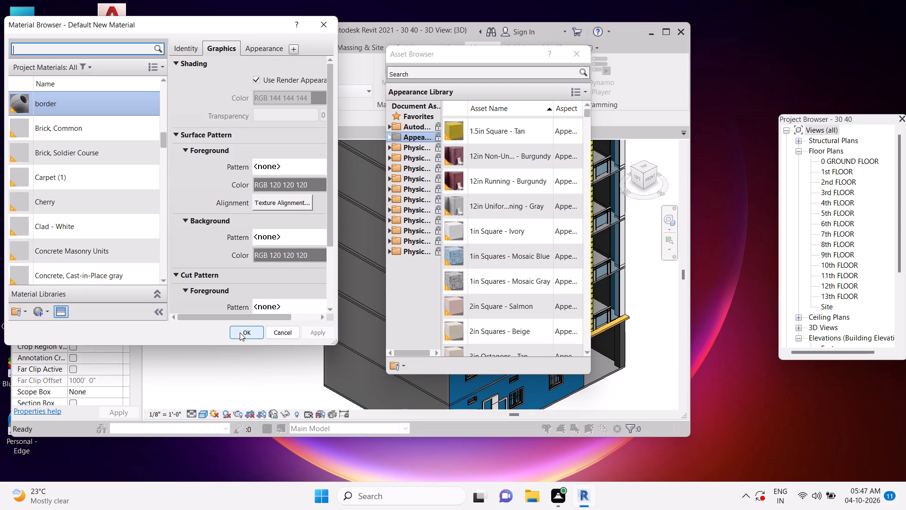
Edit the fifth-floor wall frame in place, paint both its rectangles with the border material, and finish the model.
scroll(502, 163, "up", 9)
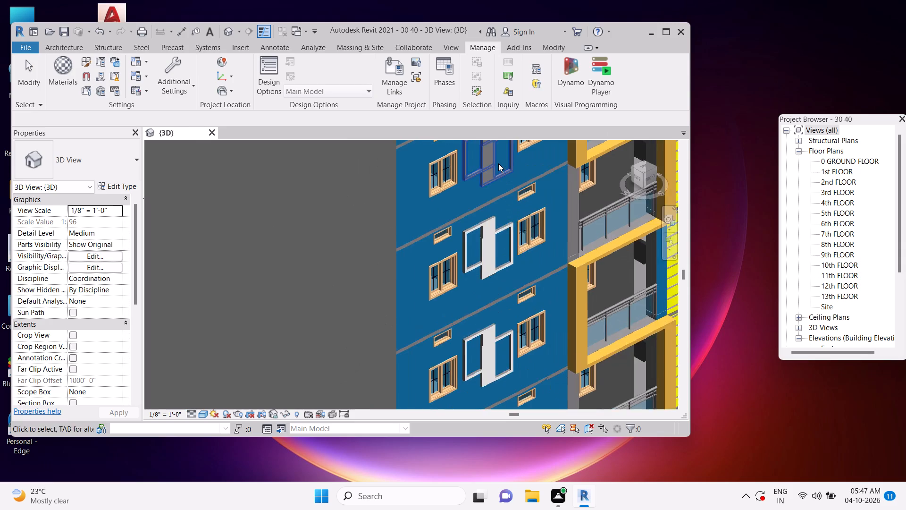
left_click(492, 171)
middle_click_drag(493, 218, 485, 275)
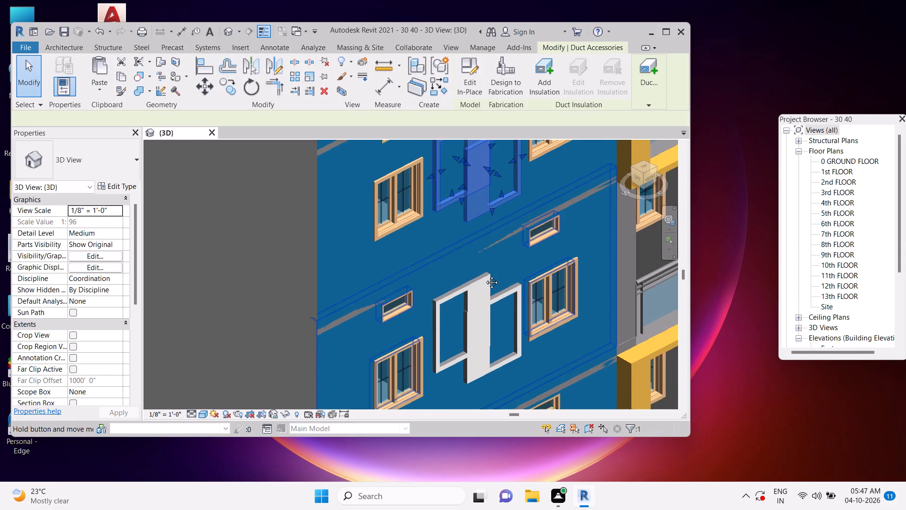
middle_click_drag(485, 275, 483, 284)
left_click(472, 70)
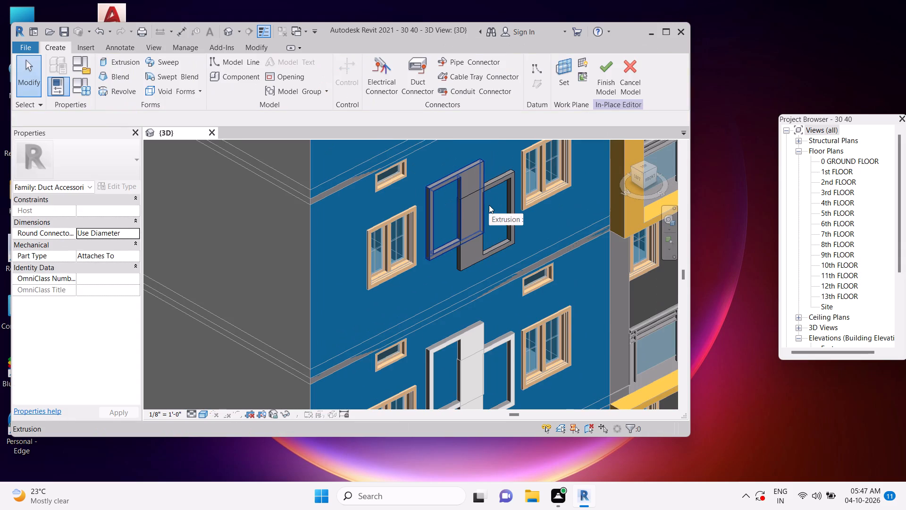
type("pt")
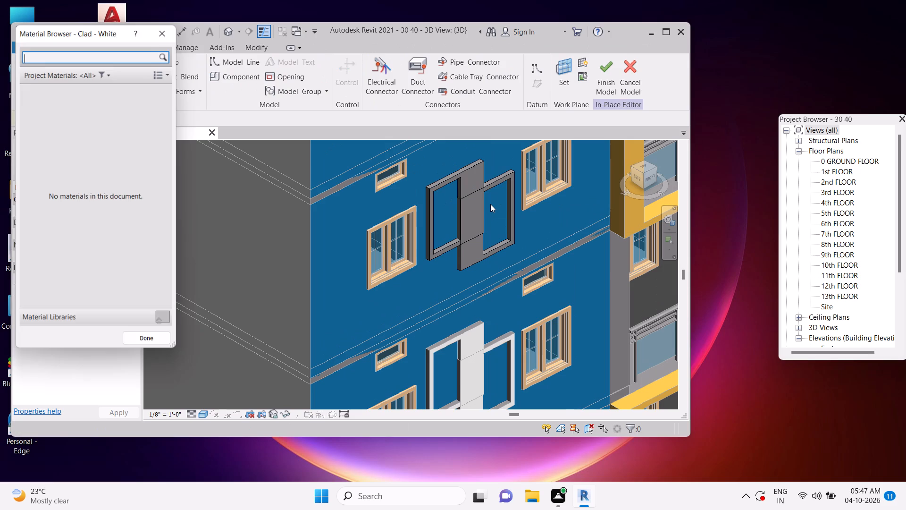
left_click(50, 176)
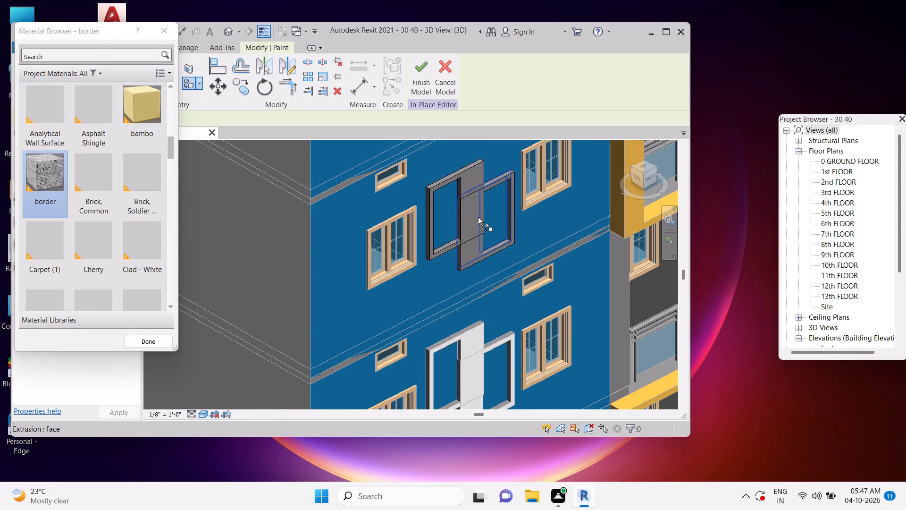
scroll(471, 216, "up", 3)
left_click(471, 215)
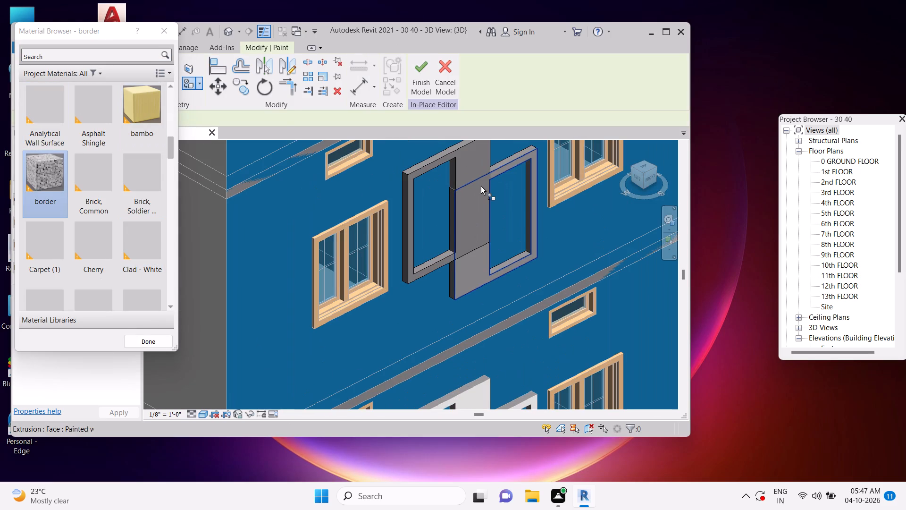
left_click(476, 161)
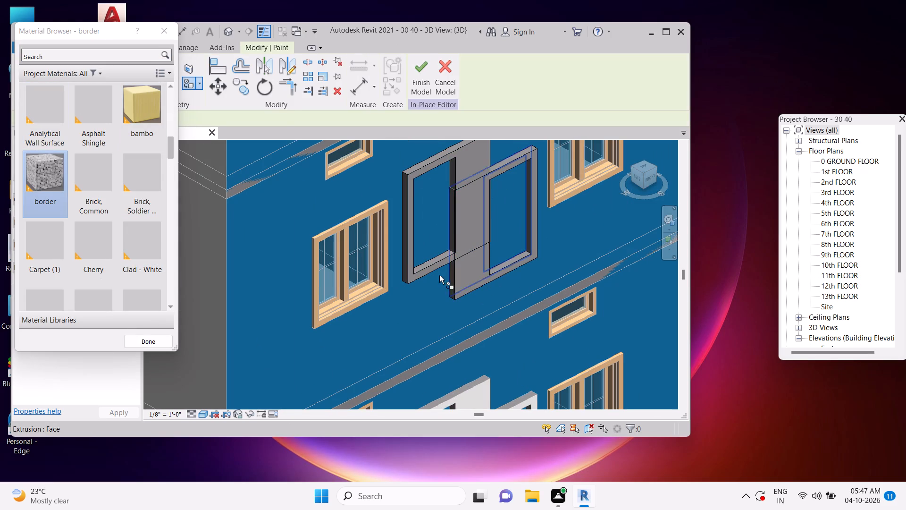
left_click(426, 87)
key("Escape")
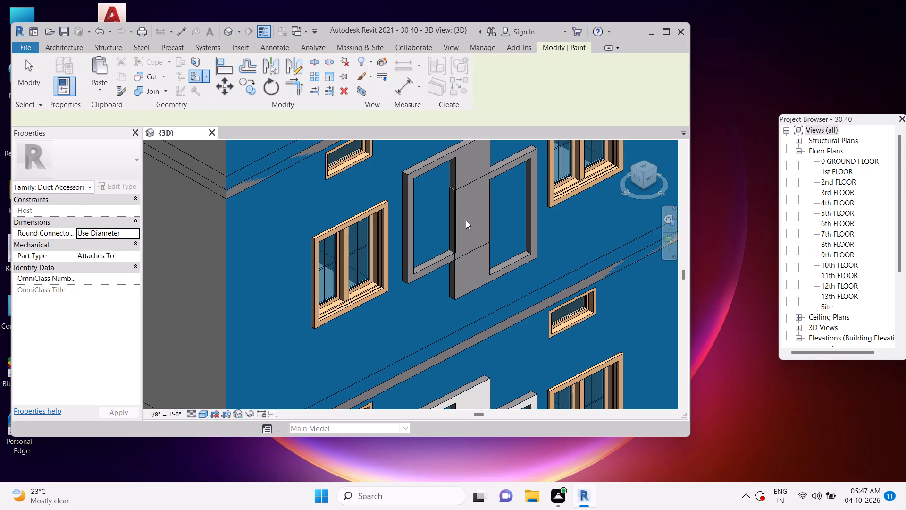
Edit the white ground-floor wall frame in place, repaint both its rectangles with the border material, and finish the model.
scroll(489, 277, "down", 7)
middle_click_drag(517, 365, 505, 276)
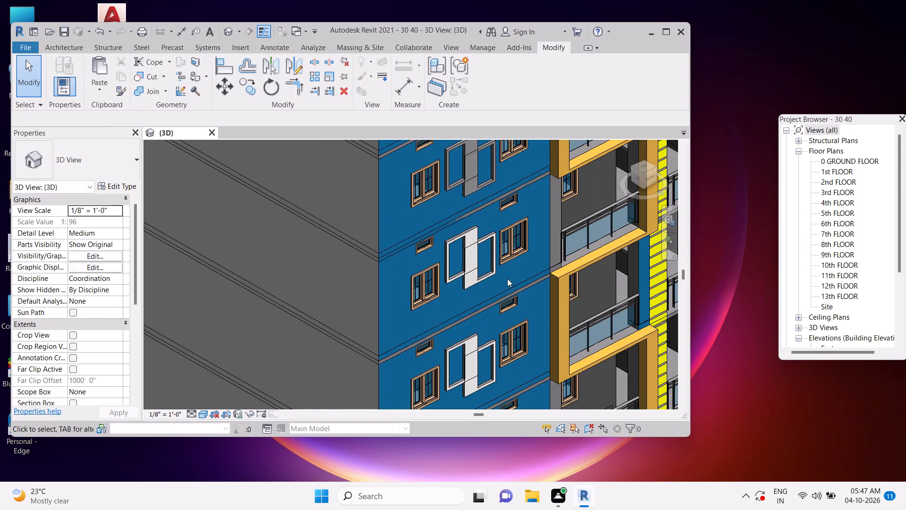
scroll(487, 213, "down", 2)
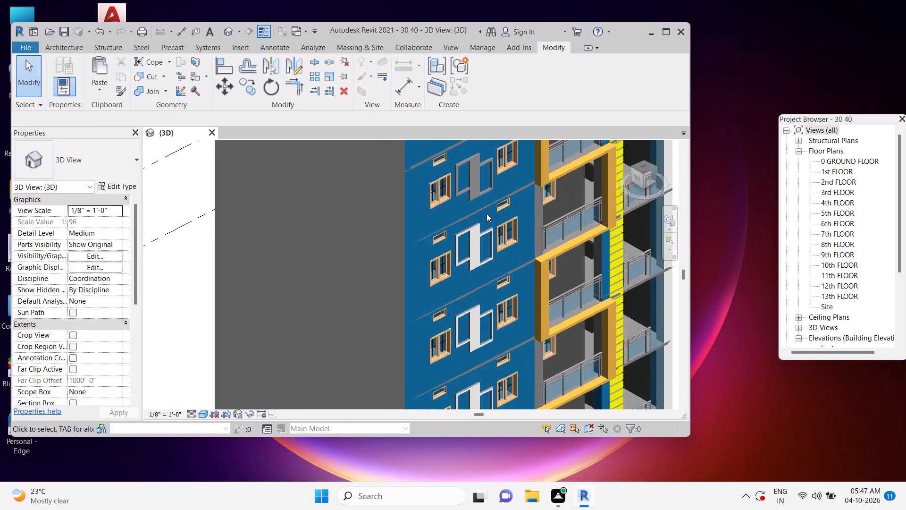
scroll(487, 213, "down", 6)
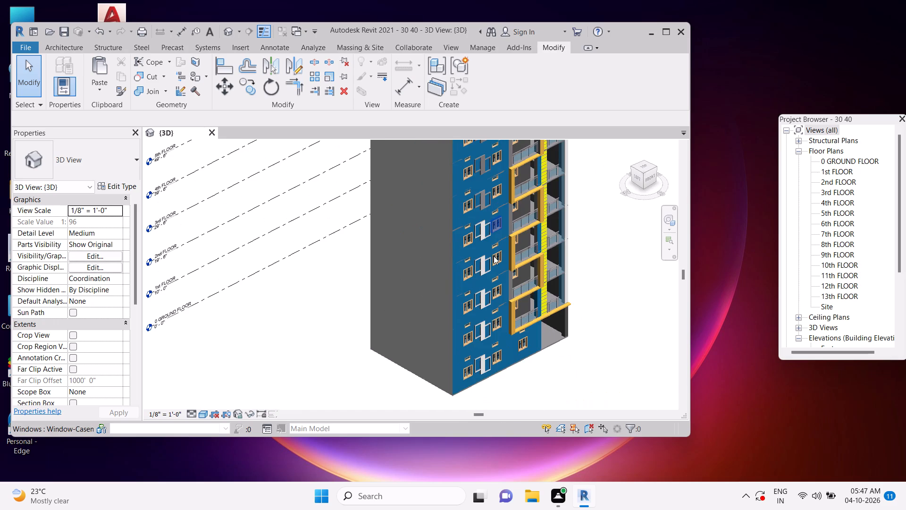
scroll(495, 374, "up", 9)
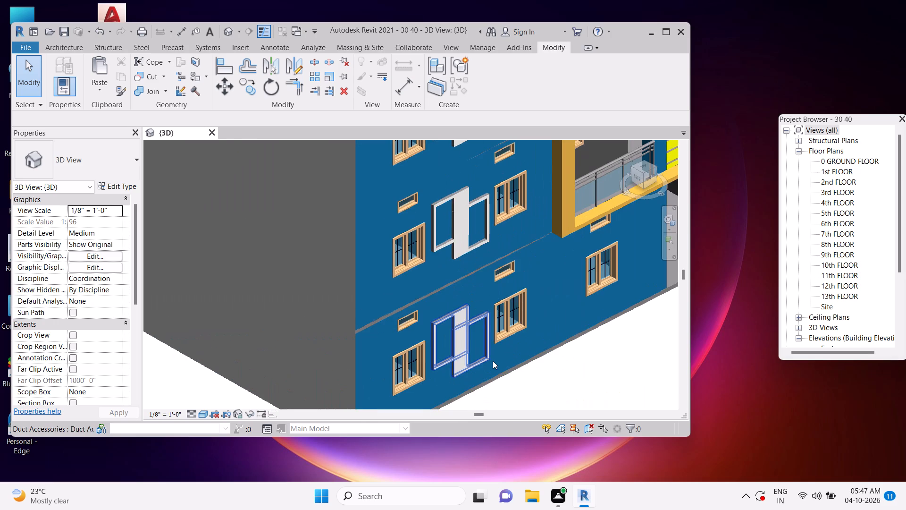
left_click(470, 342)
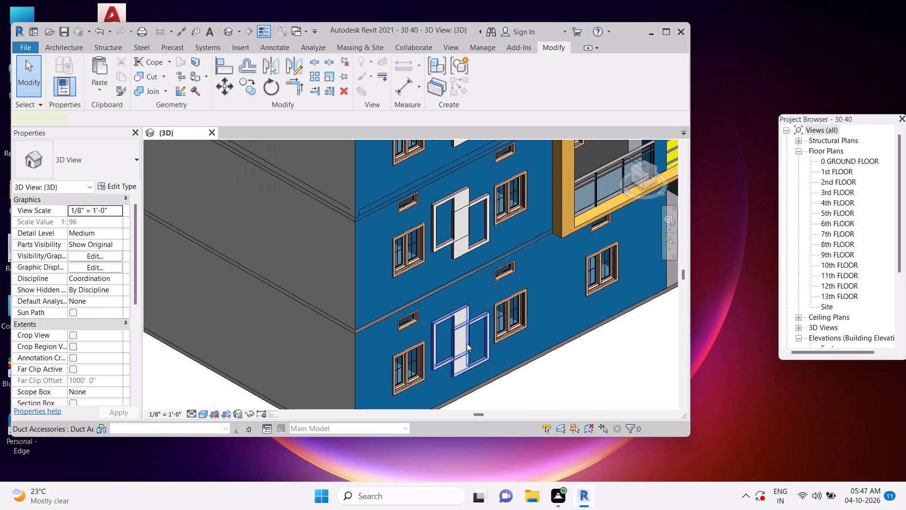
left_click(465, 83)
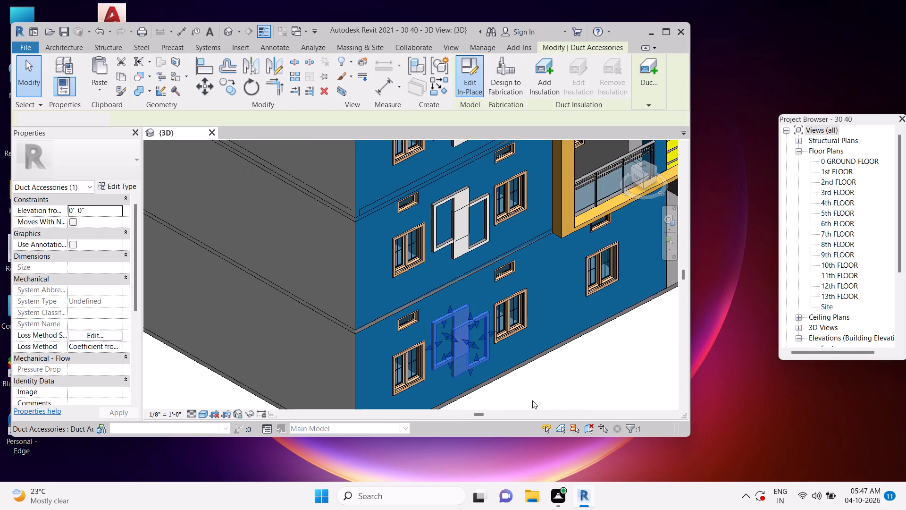
key("p")
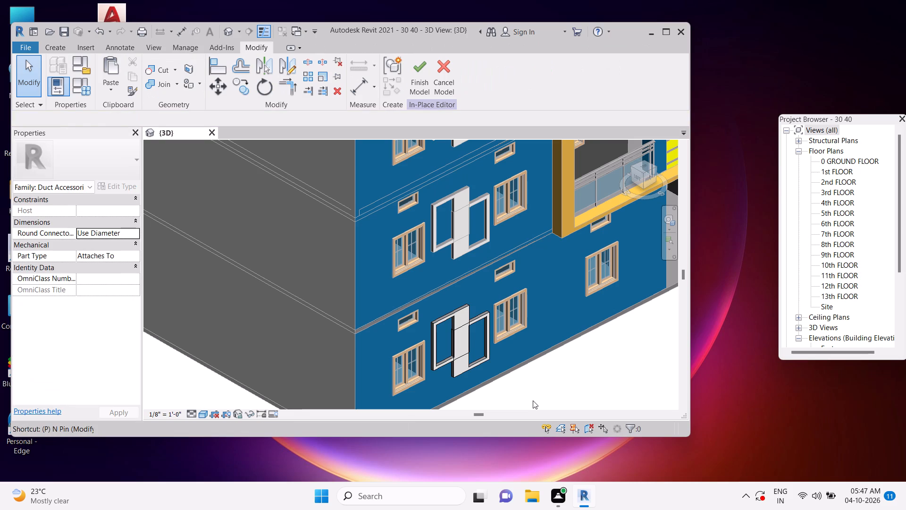
key("t")
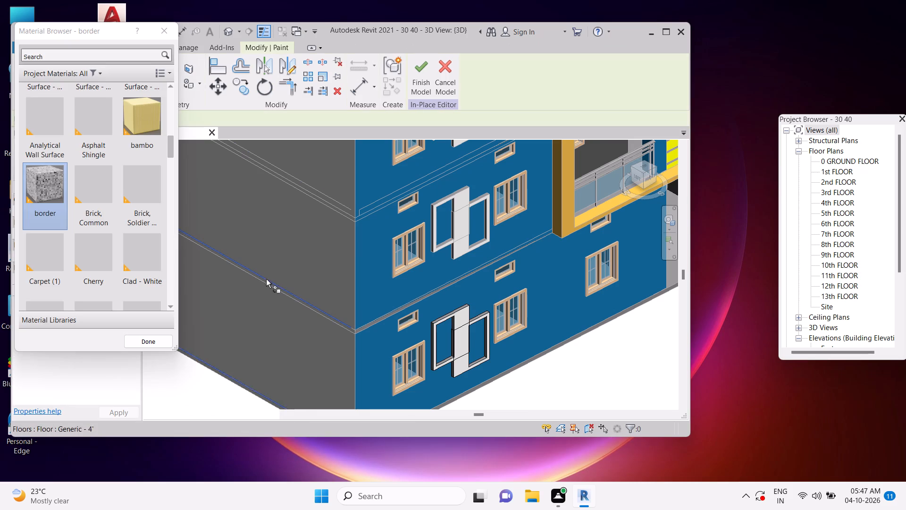
left_click(54, 195)
scroll(463, 339, "up", 5)
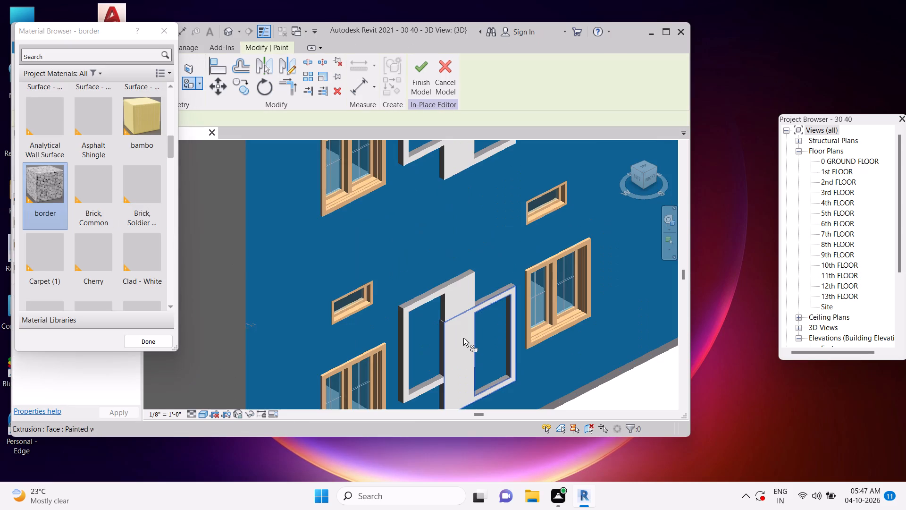
left_click(463, 338)
left_click(462, 290)
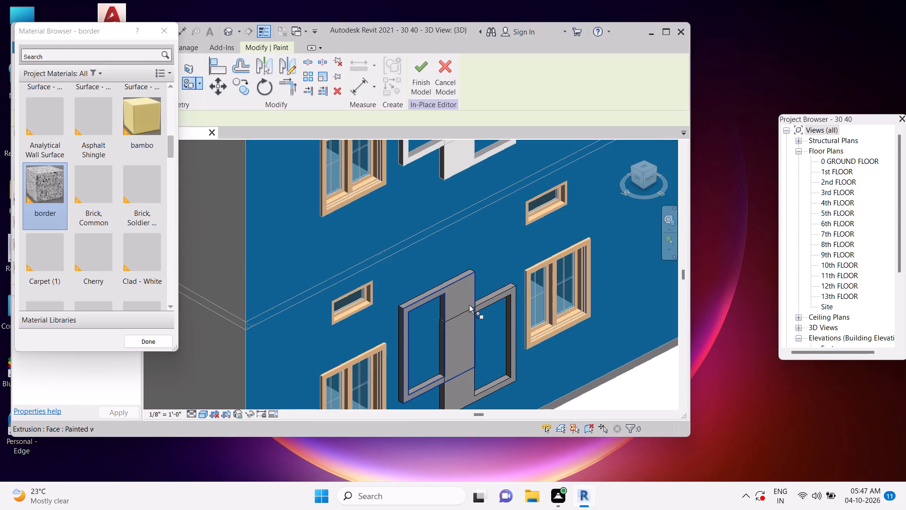
left_click(417, 88)
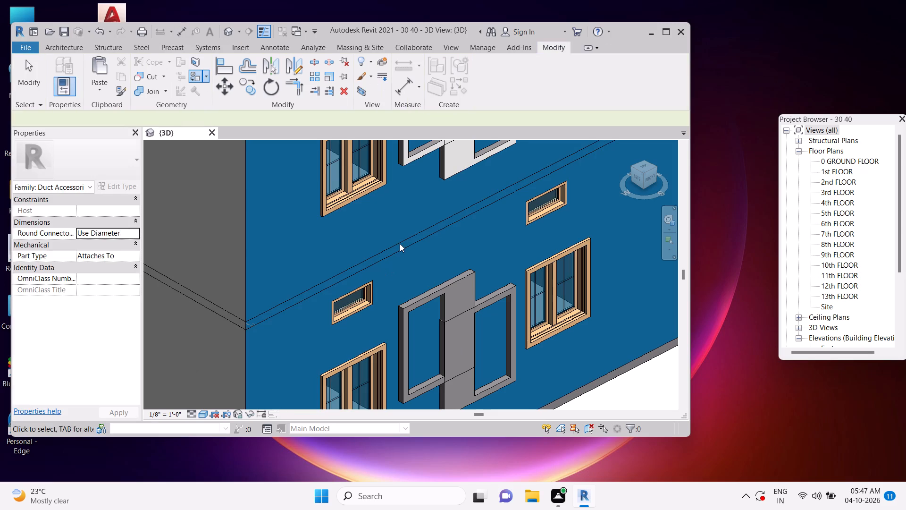
key("Escape")
key("Escape")
Review the border material's appearance and graphics settings.
left_click(476, 40)
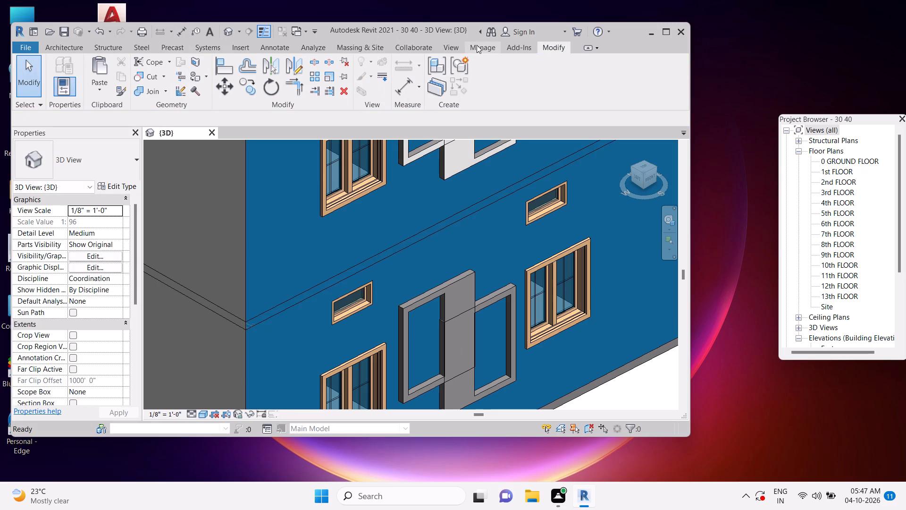
left_click(477, 45)
left_click(65, 80)
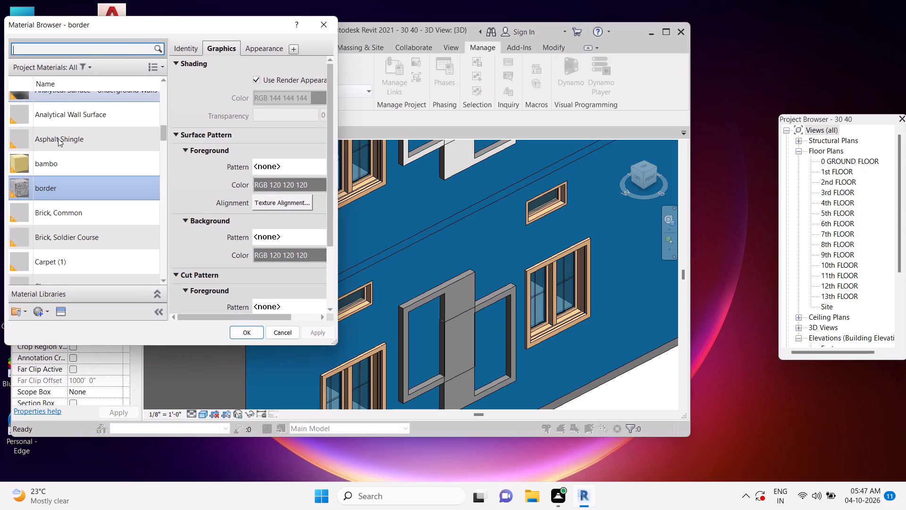
left_click(252, 50)
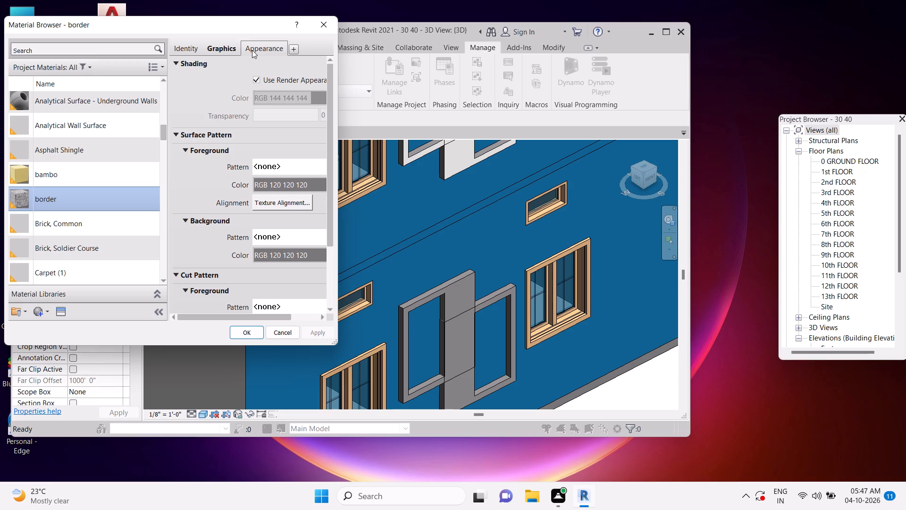
left_click(222, 50)
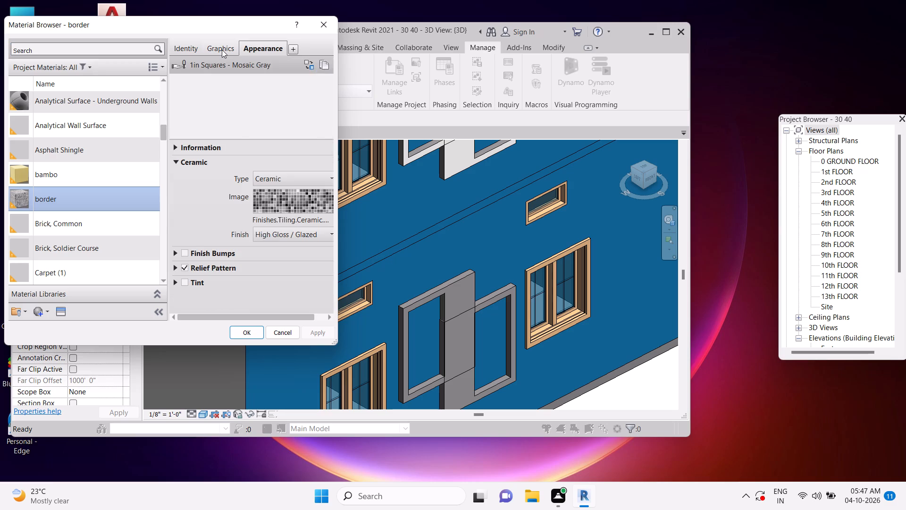
left_click(275, 98)
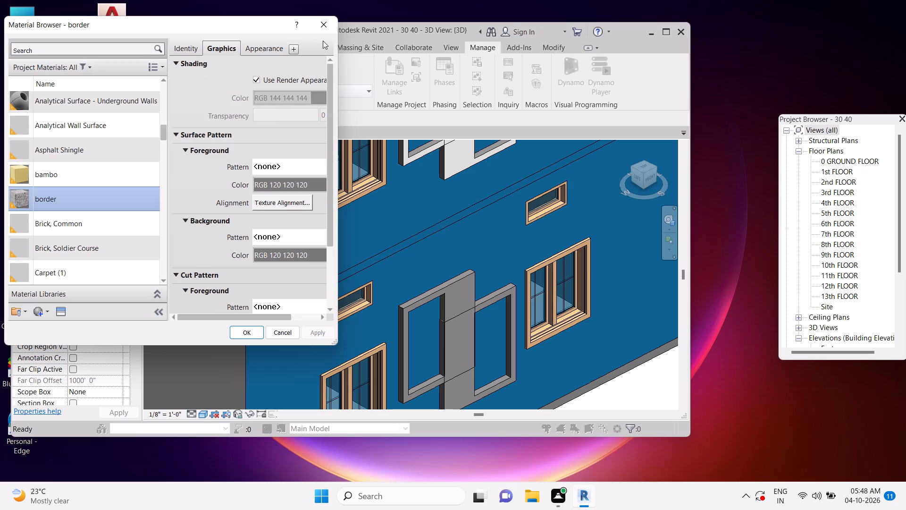
left_click(326, 27)
key("Escape")
Edit the white first-floor wall frame in place, repaint both its rectangles with the border material, and finish the model.
scroll(459, 283, "down", 5)
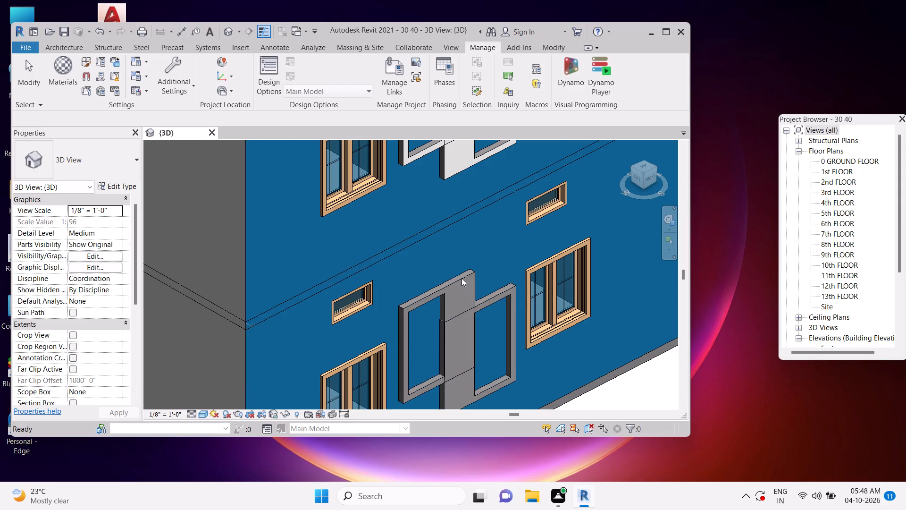
middle_click_drag(464, 249, 453, 292)
middle_click_drag(444, 297, 435, 319)
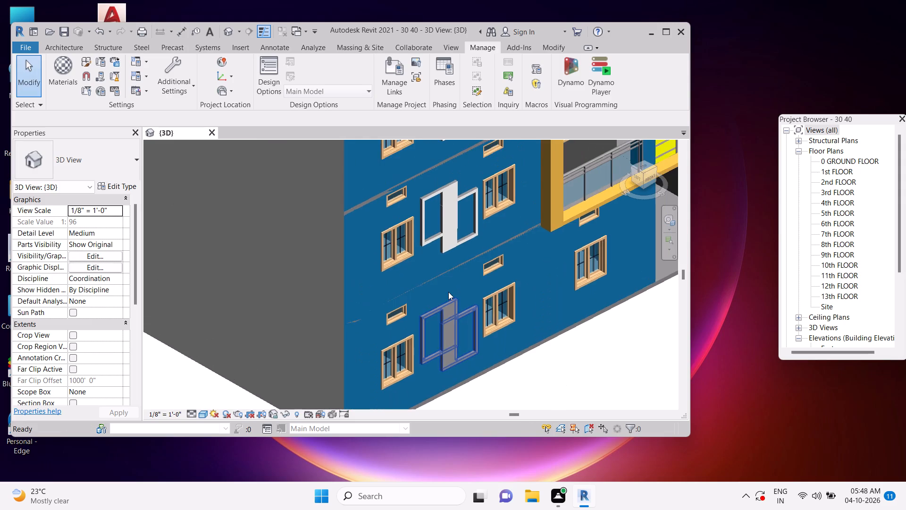
scroll(455, 264, "up", 3)
left_click(437, 212)
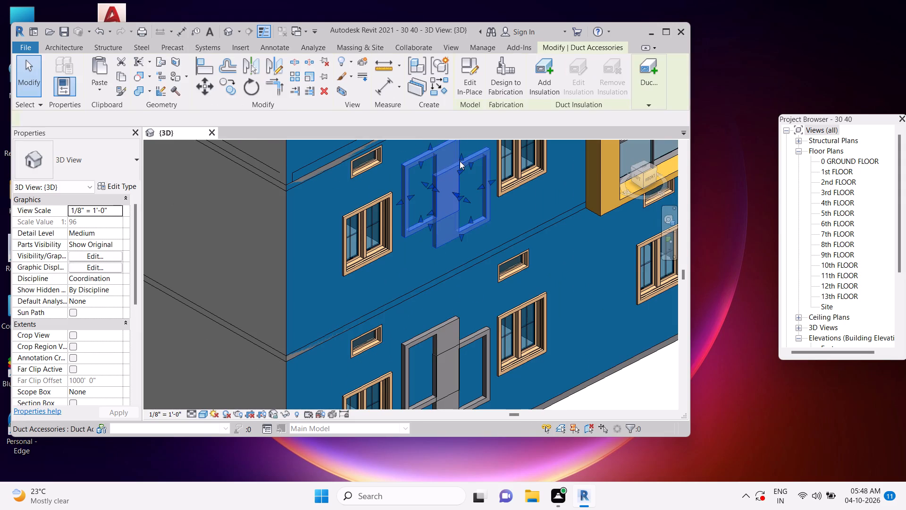
left_click(474, 84)
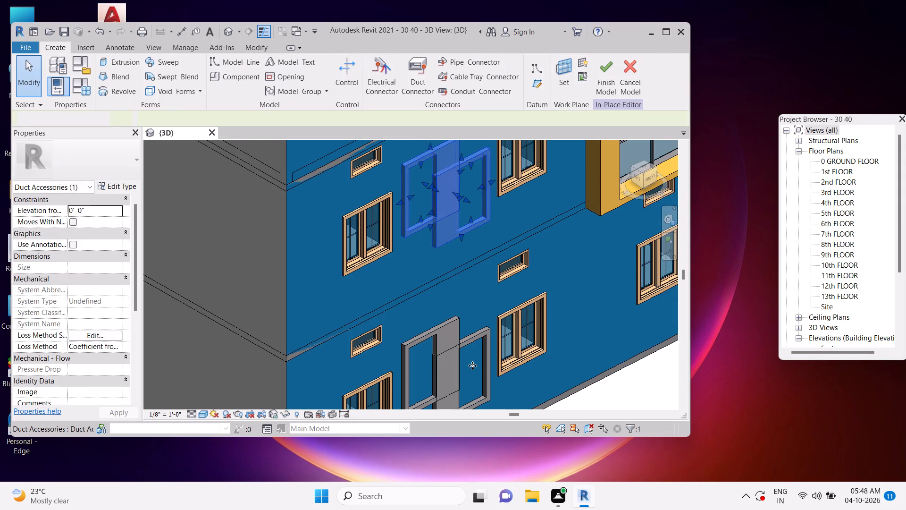
type("pt")
scroll(518, 315, "up", 1)
left_click(50, 188)
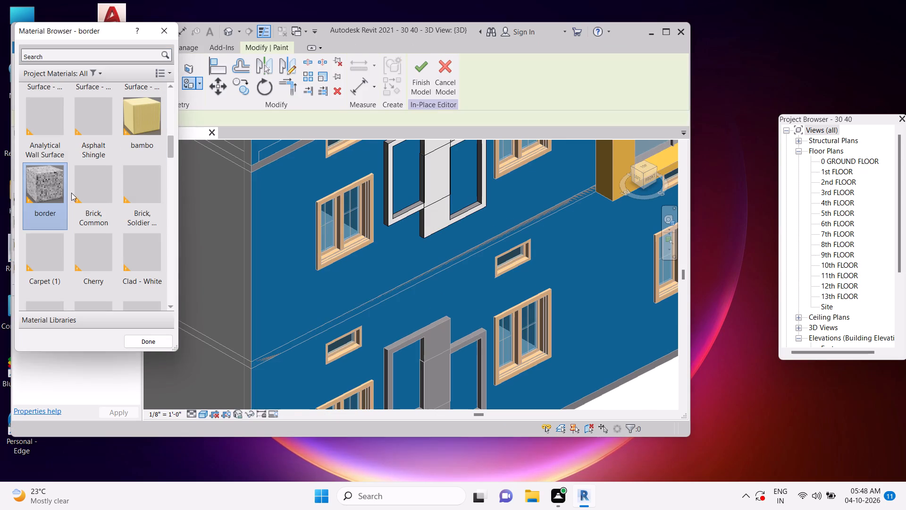
left_click(440, 184)
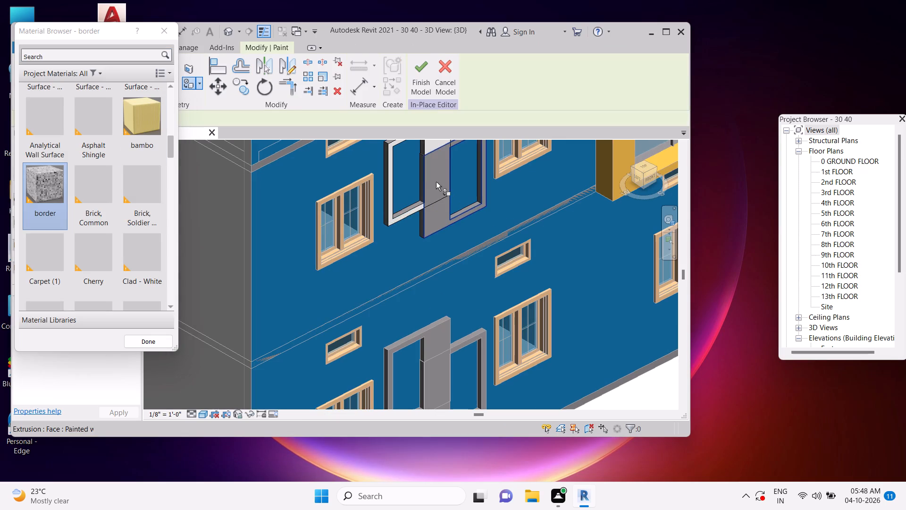
middle_click_drag(436, 182, 415, 265)
scroll(412, 230, "up", 4)
left_click(412, 219)
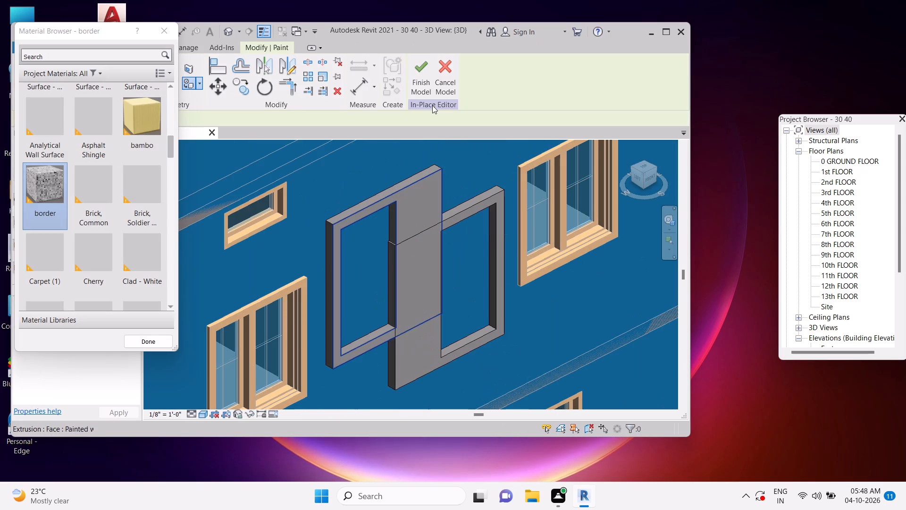
left_click(423, 82)
Edit the white second-floor wall frame in place, repaint both its rectangles with the border material, and finish the model.
middle_click_drag(473, 198, 469, 248)
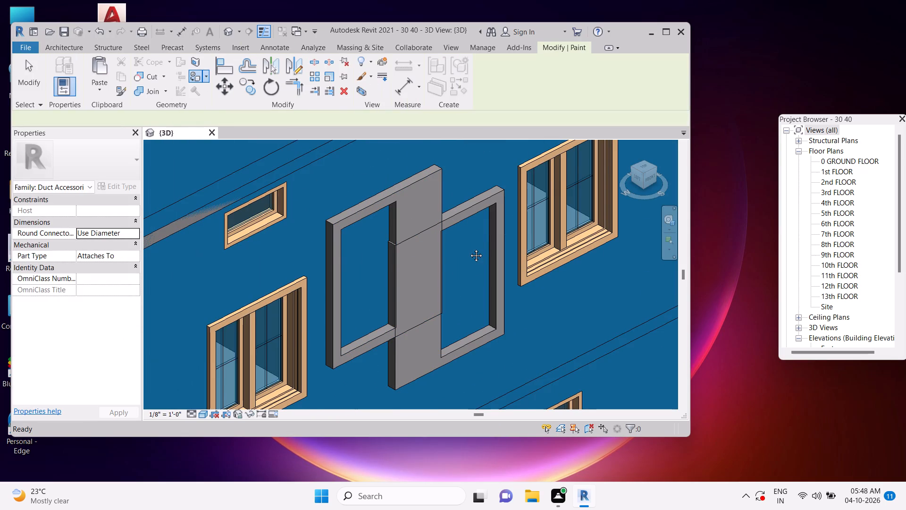
middle_click_drag(469, 248, 464, 334)
scroll(464, 326, "down", 4)
middle_click_drag(449, 242, 437, 302)
scroll(433, 281, "up", 4)
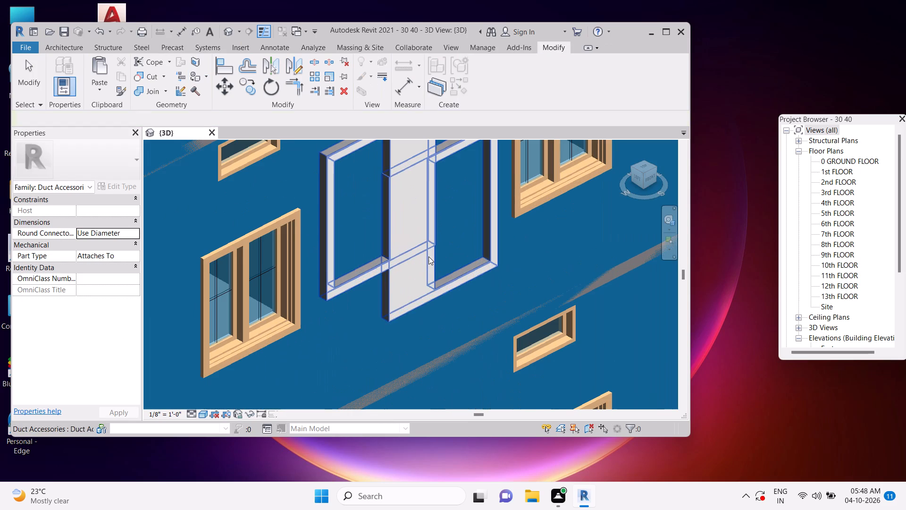
left_click(428, 255)
key("Escape")
key("Escape")
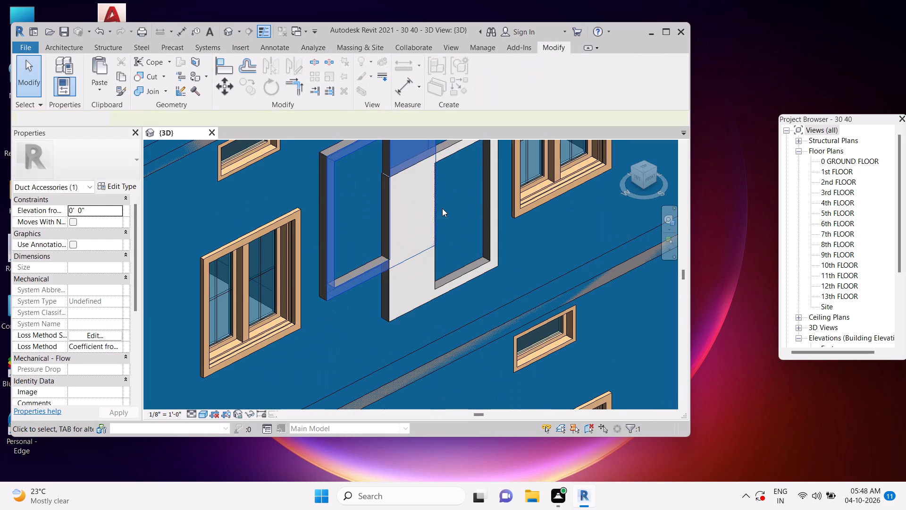
left_click(436, 207)
left_click(460, 80)
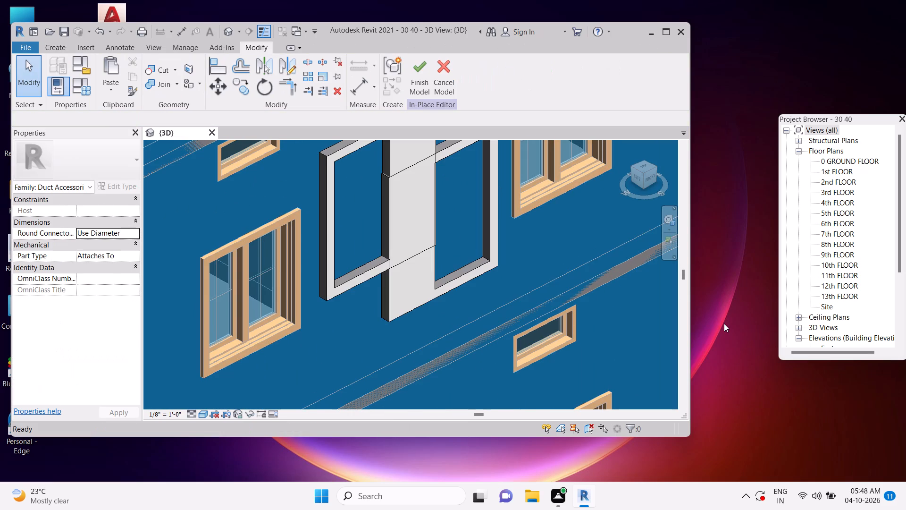
type("pt")
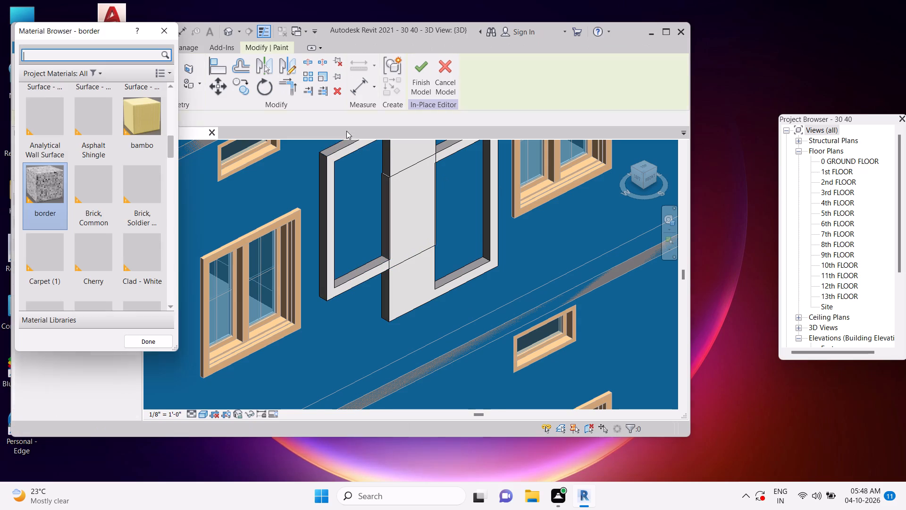
left_click(59, 179)
left_click(418, 229)
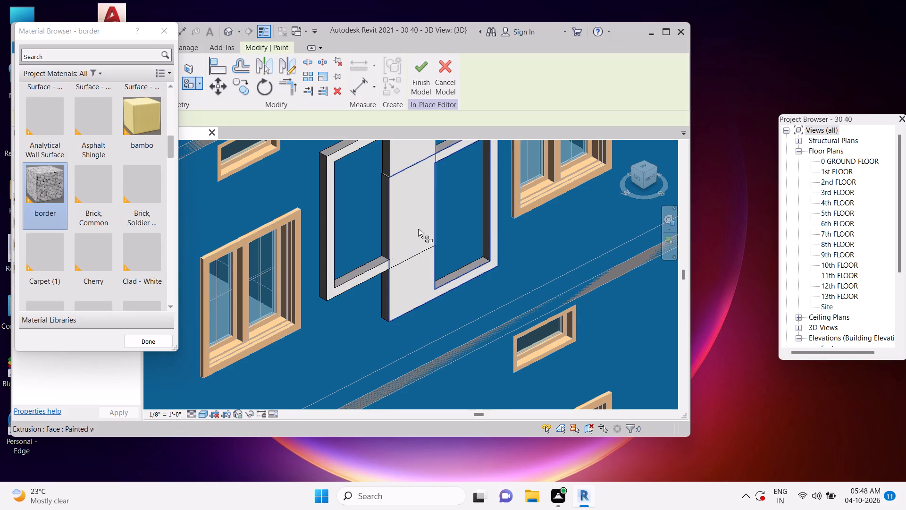
left_click(411, 153)
left_click(412, 69)
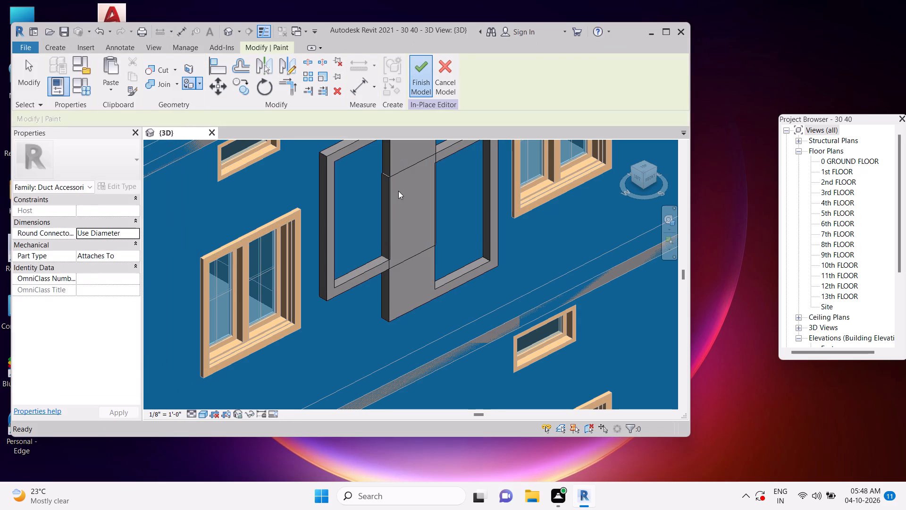
key("Escape")
Edit the white third-floor wall frame in place and repaint the front faces of both its rectangles with the border material.
scroll(411, 198, "down", 1)
middle_click_drag(411, 198, 426, 325)
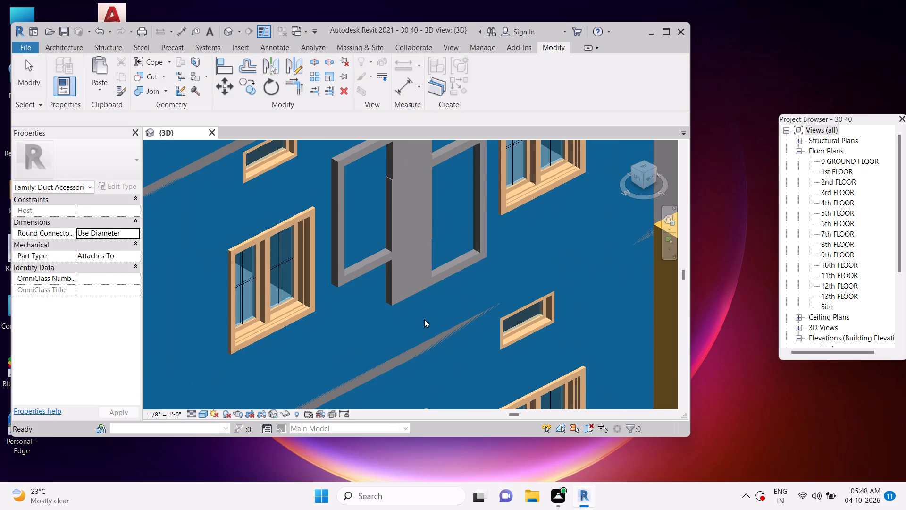
middle_click_drag(429, 212, 436, 351)
middle_click_drag(405, 223, 414, 356)
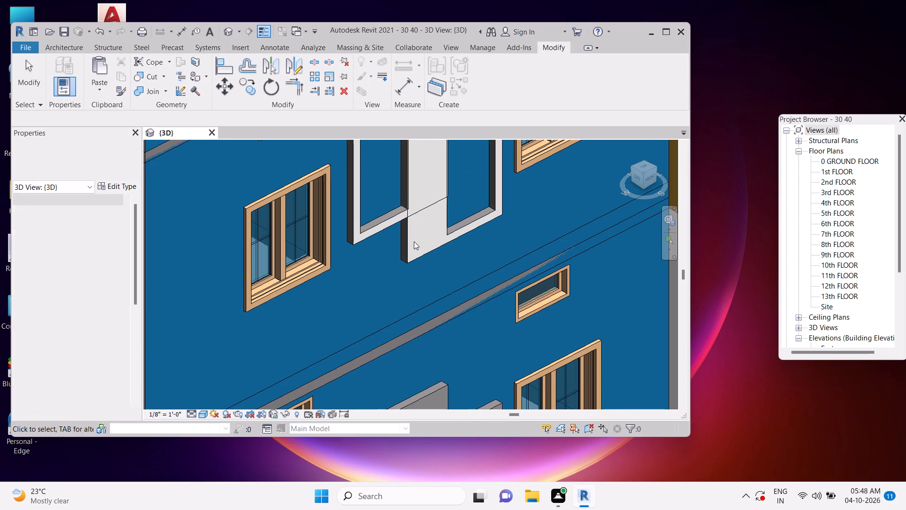
left_click(411, 240)
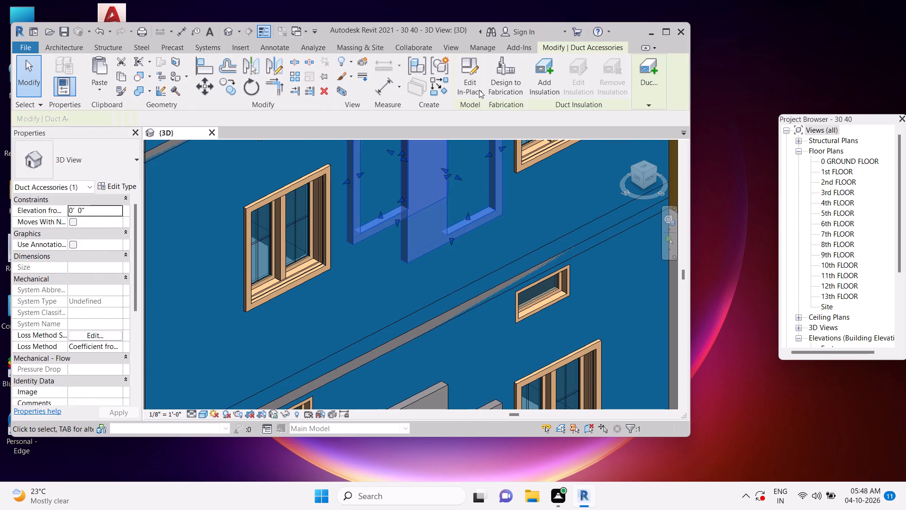
left_click(479, 89)
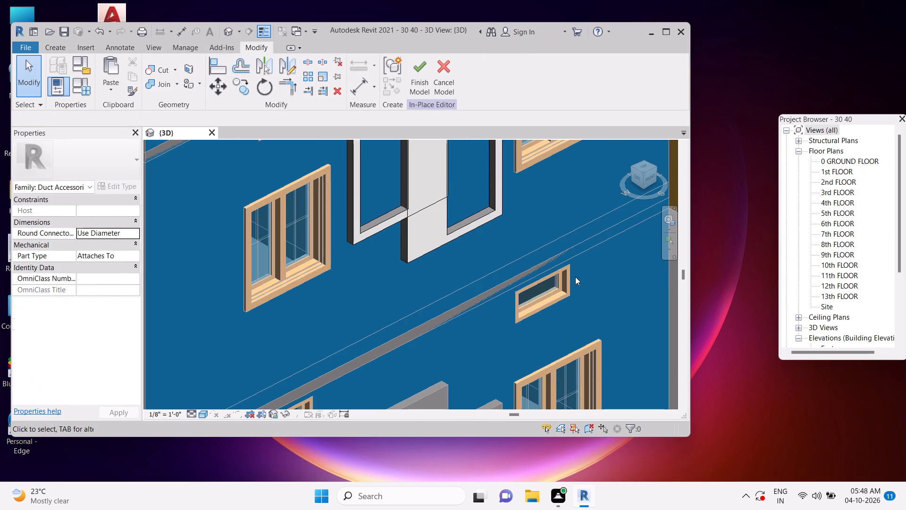
key("p")
key("t")
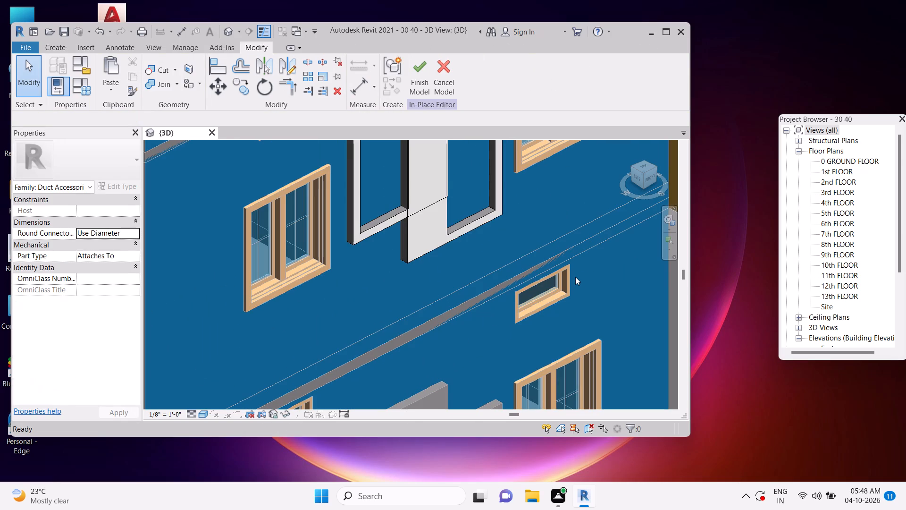
left_click(47, 187)
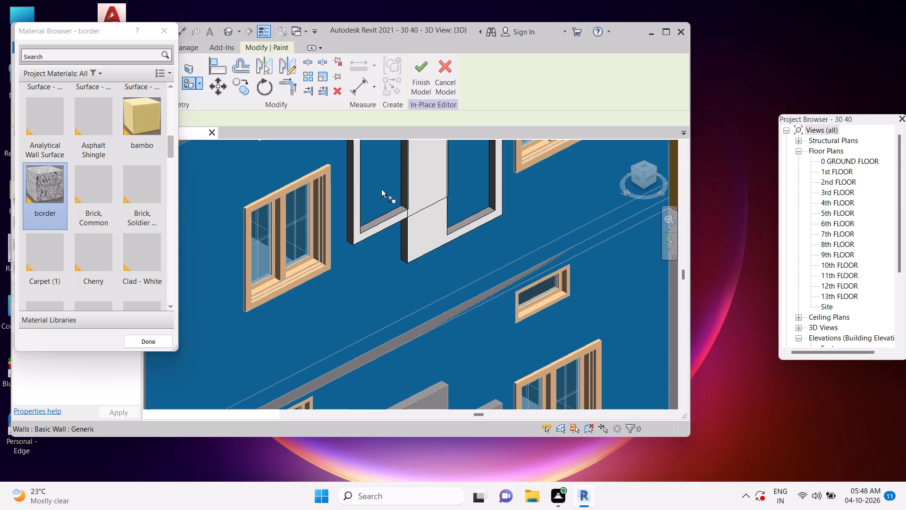
left_click(422, 187)
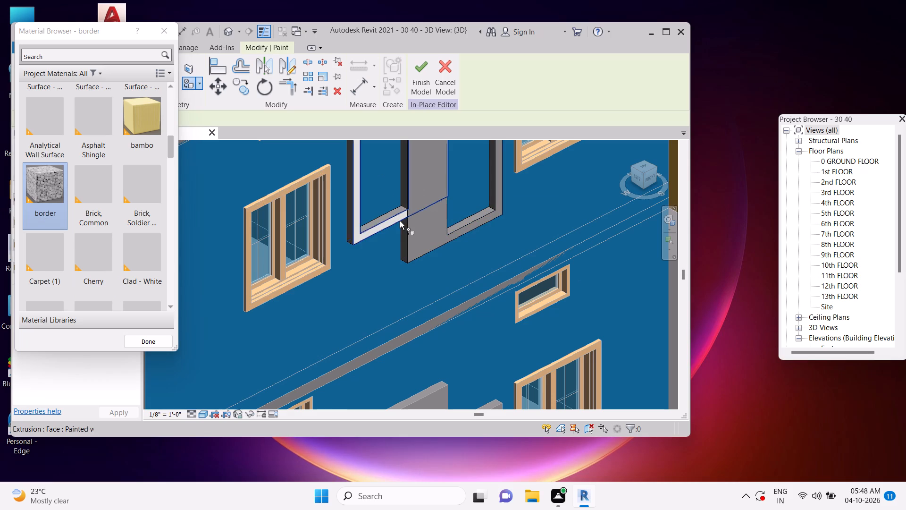
scroll(398, 221, "up", 8)
left_click(377, 225)
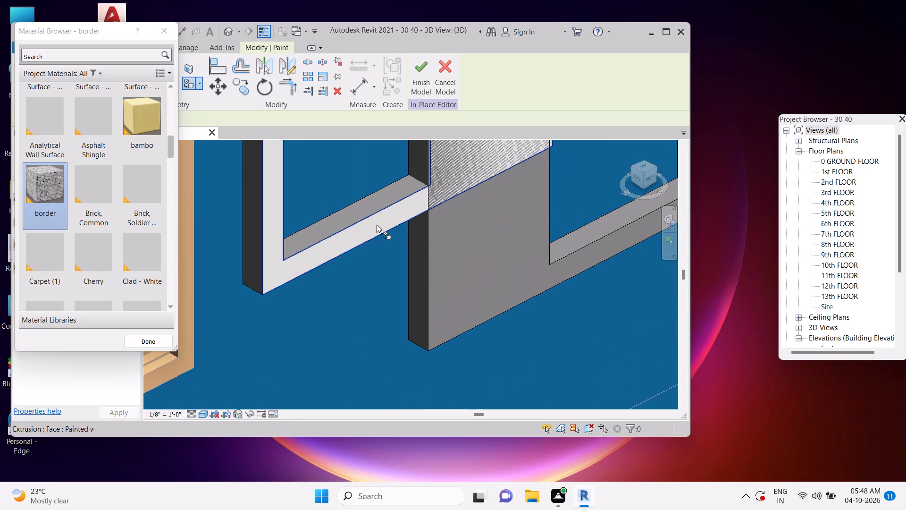
Paint the lower inner faces of both openings in the third-floor frame with the border material and finish the model.
left_click(373, 206)
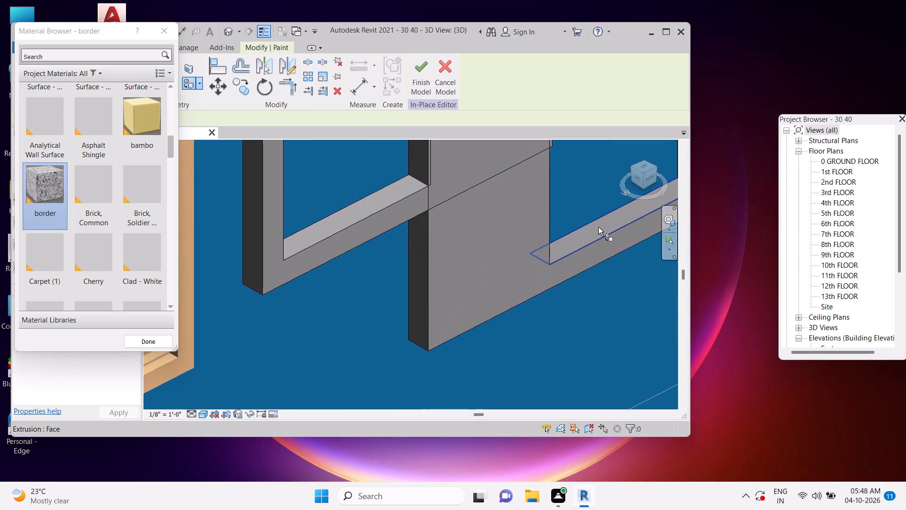
left_click(598, 226)
scroll(590, 251, "down", 7)
middle_click_drag(578, 228, 545, 357)
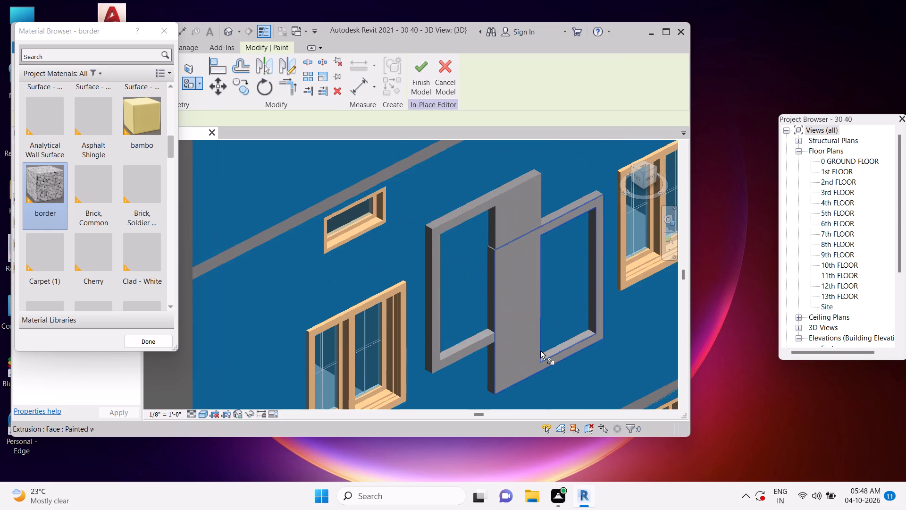
left_click(428, 79)
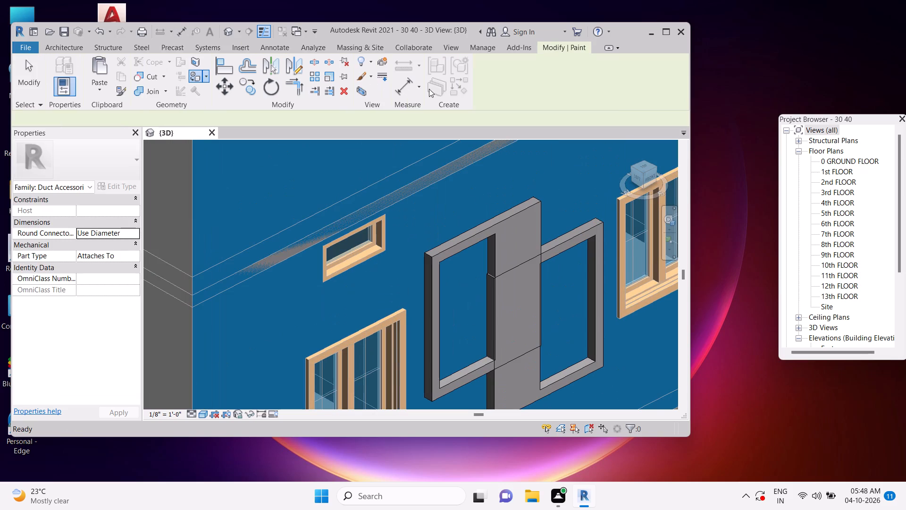
scroll(492, 226, "down", 4)
key("Escape")
Edit the white fourth-floor wall frame in place, repaint both its rectangles with the border material, and finish the model.
scroll(492, 227, "down", 4)
middle_click_drag(491, 222, 480, 331)
scroll(480, 259, "up", 1)
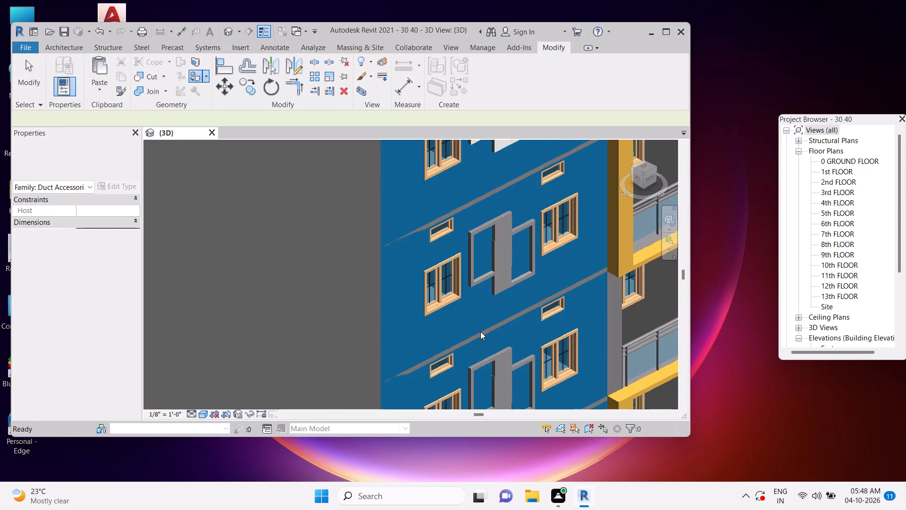
middle_click_drag(498, 267, 486, 331)
scroll(490, 210, "up", 3)
left_click(490, 209)
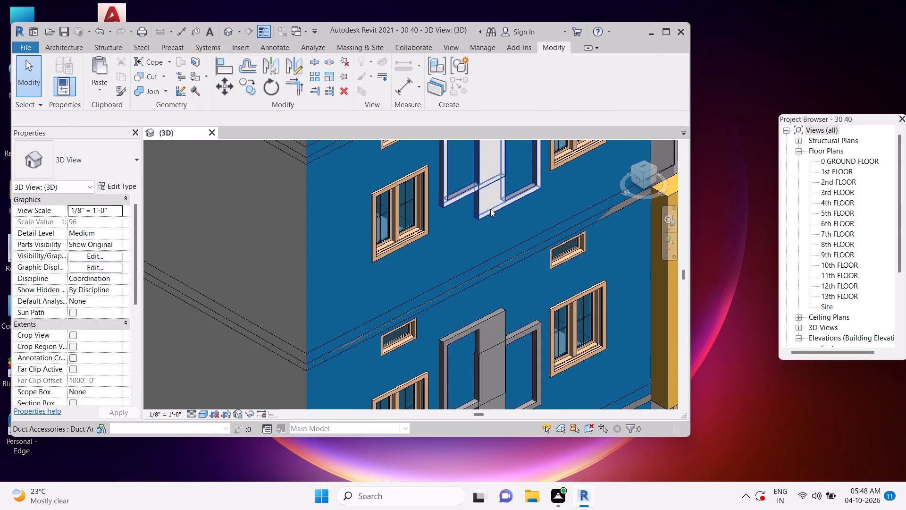
left_click(472, 75)
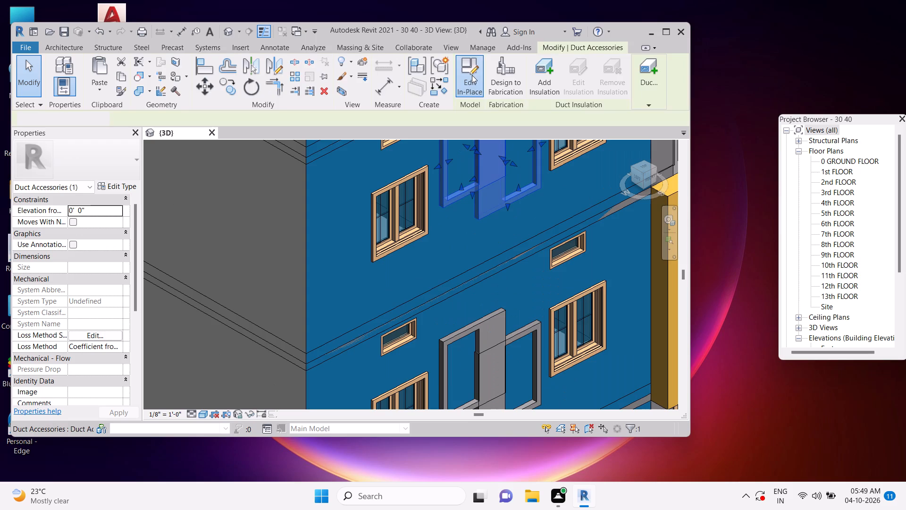
middle_click_drag(485, 218, 474, 293)
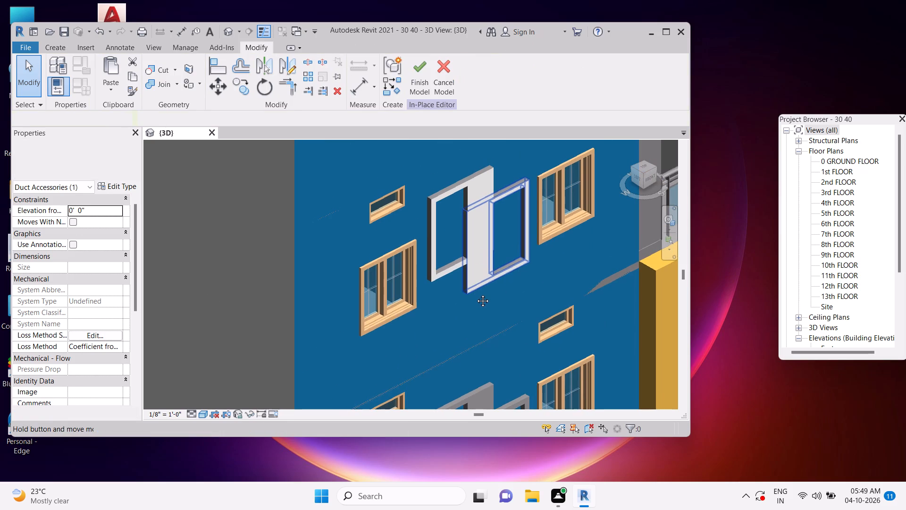
type("pt")
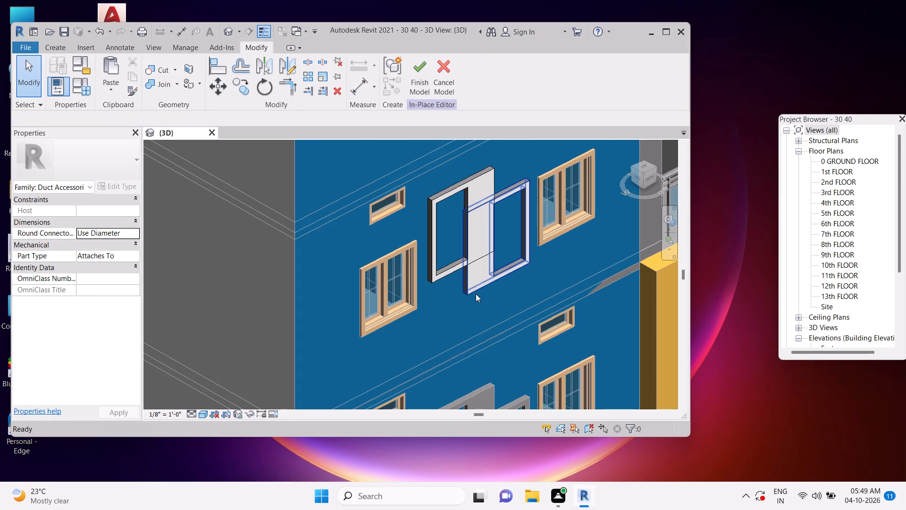
scroll(732, 0, "up", 2)
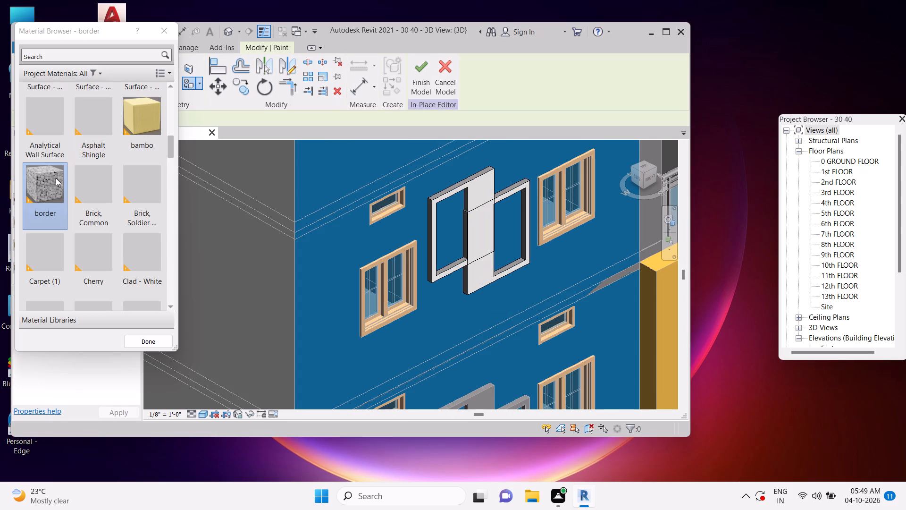
left_click(51, 178)
left_click(481, 194)
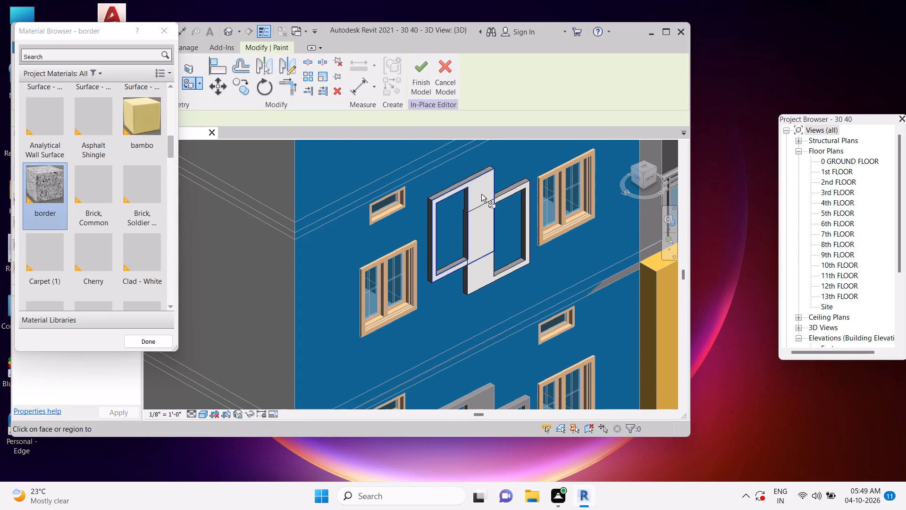
left_click(483, 274)
left_click(418, 84)
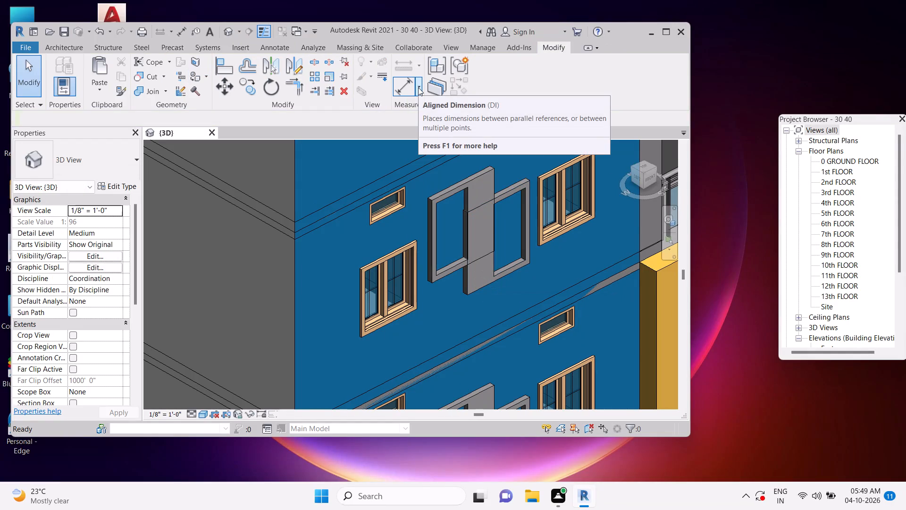
key("Escape")
key("Escape")
key("Escape")
key("Escape")
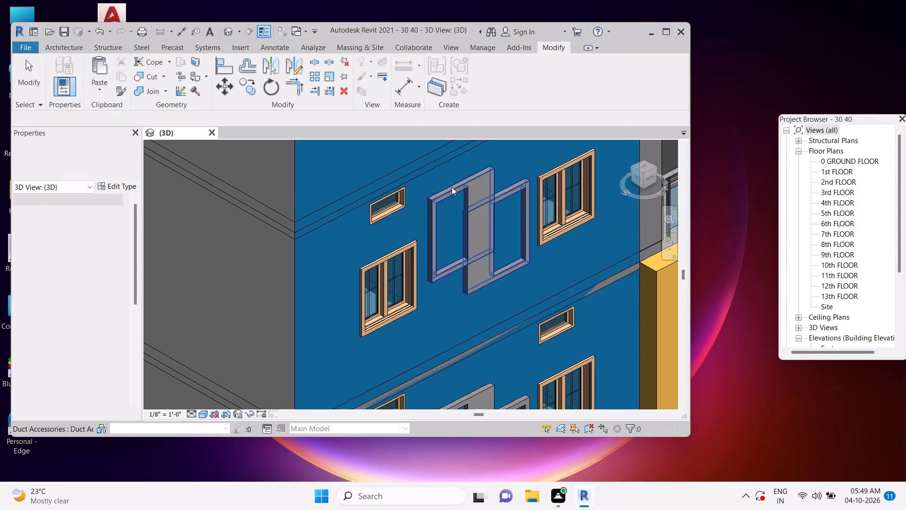
key("Escape")
Save the project.
key("ctrl+s")
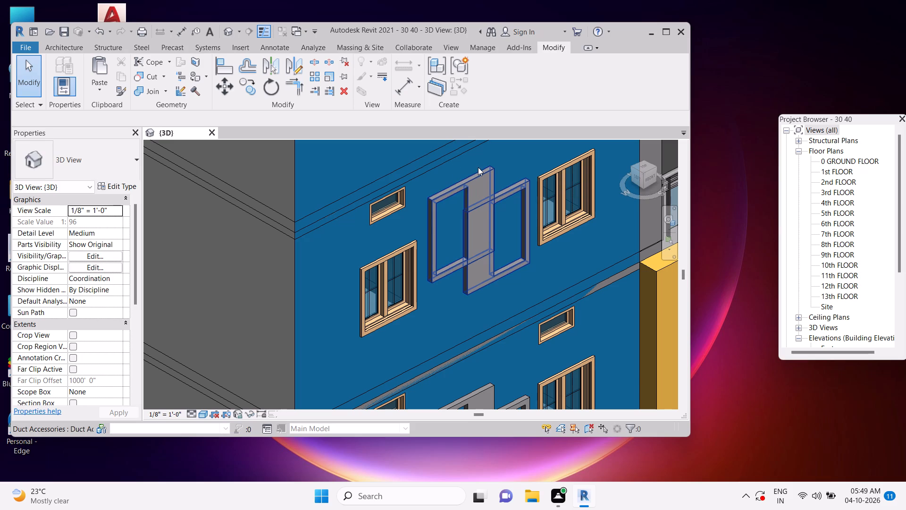
Examine the decorative wall frames along the tower's front facade for their colour on every floor.
middle_click_drag(478, 178, 468, 341)
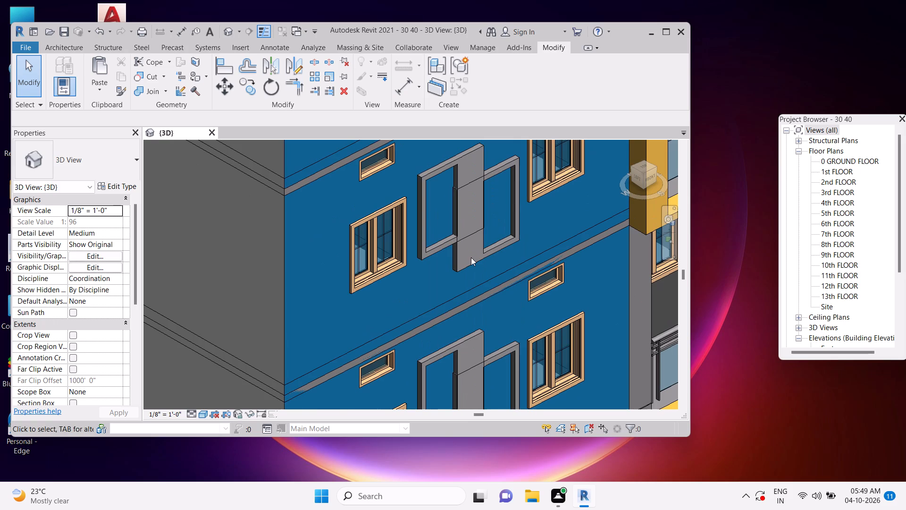
middle_click_drag(478, 222, 453, 361)
middle_click_drag(474, 241, 462, 306)
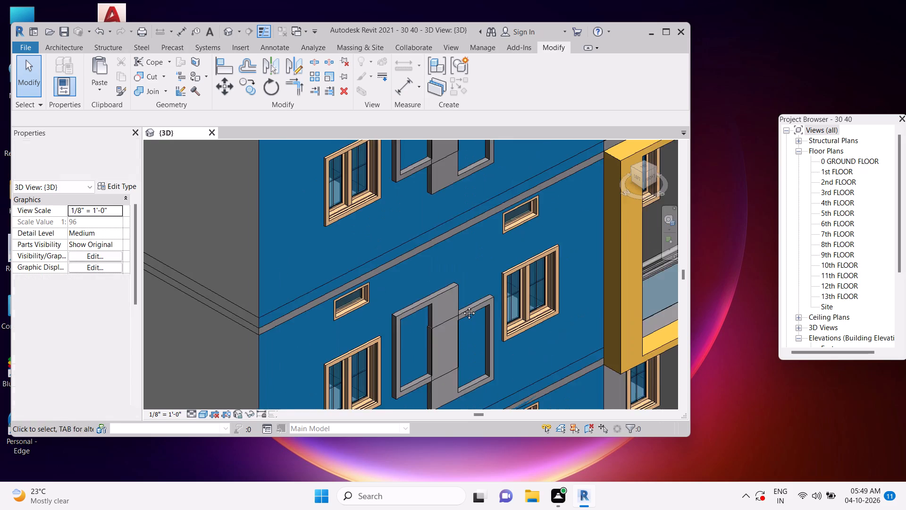
middle_click_drag(462, 306, 454, 364)
scroll(453, 315, "down", 1)
middle_click_drag(443, 207, 438, 369)
scroll(431, 307, "down", 2)
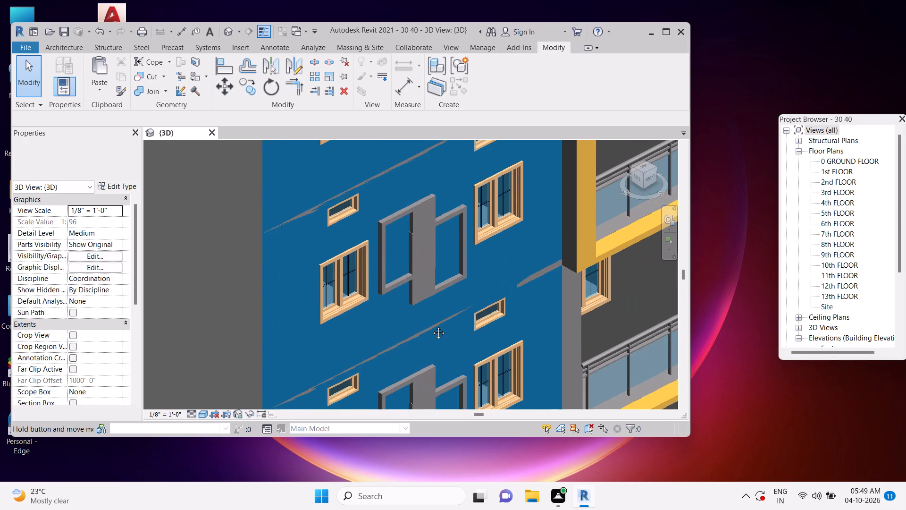
scroll(431, 326, "down", 3)
scroll(433, 284, "down", 2)
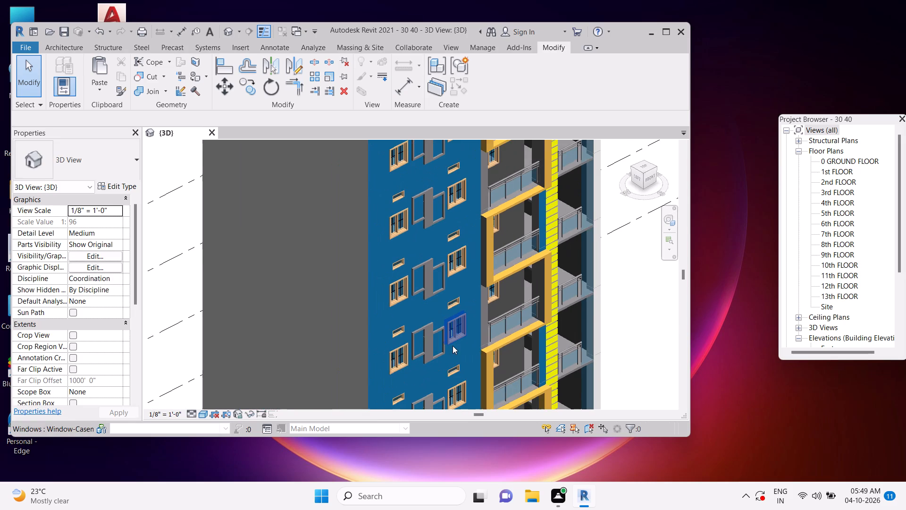
middle_click_drag(452, 344, 449, 233)
scroll(453, 273, "down", 4)
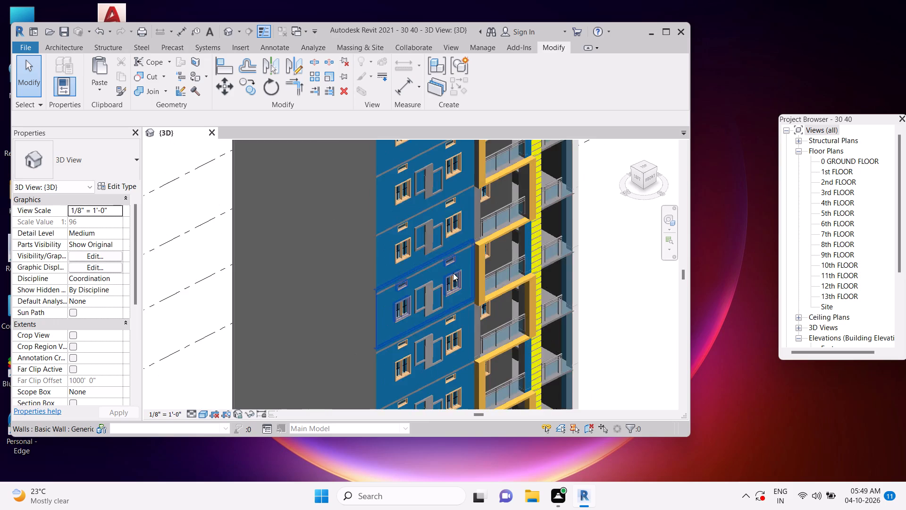
scroll(453, 273, "down", 2)
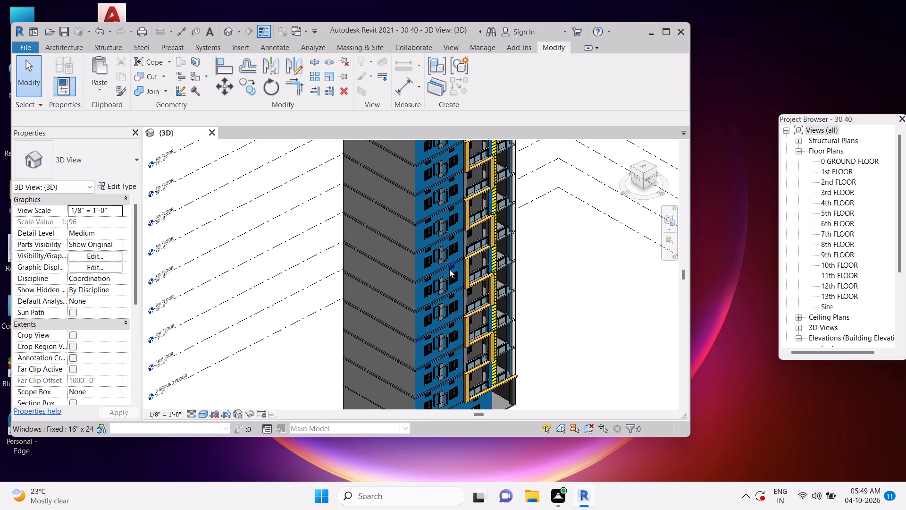
middle_click_drag(445, 318, 444, 262)
scroll(441, 257, "up", 9)
scroll(407, 158, "up", 1)
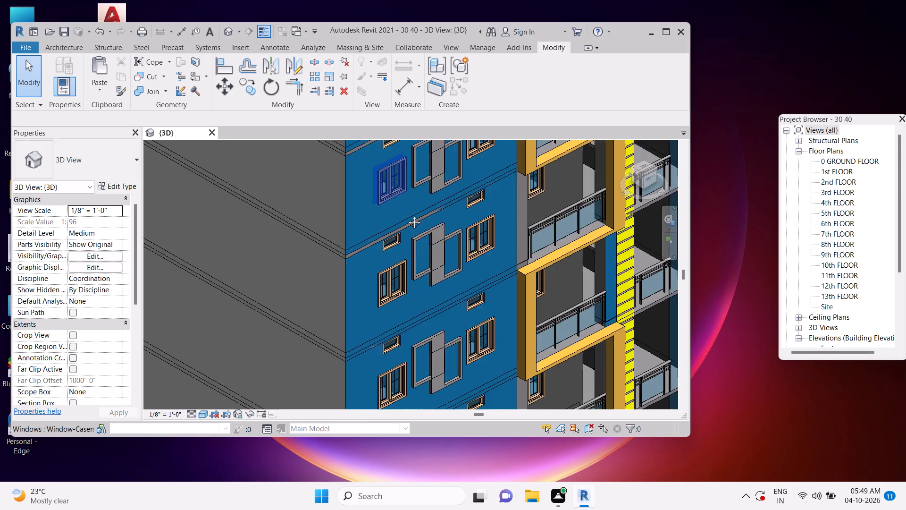
Edit the next gray wall frame up the front facade in place, paint both its rectangles' front faces with border, and finish the model.
middle_click_drag(407, 158, 404, 279)
left_click(442, 253)
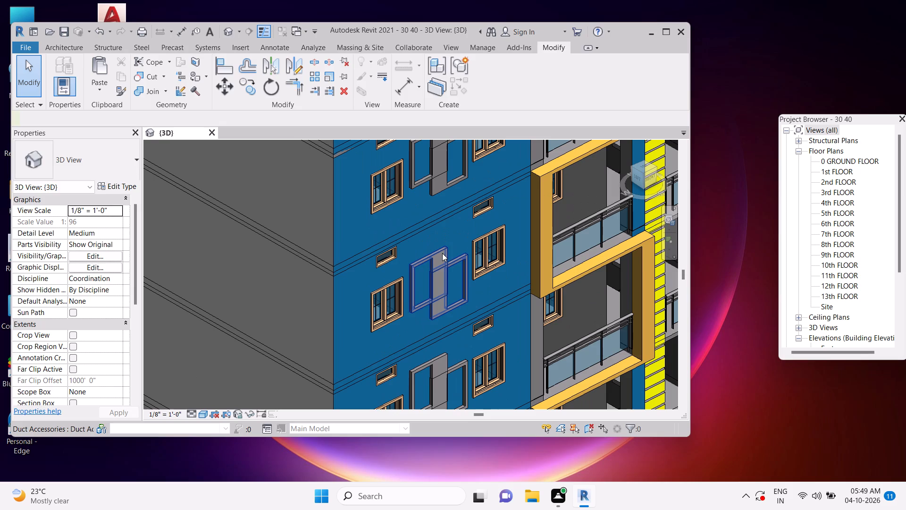
left_click(462, 82)
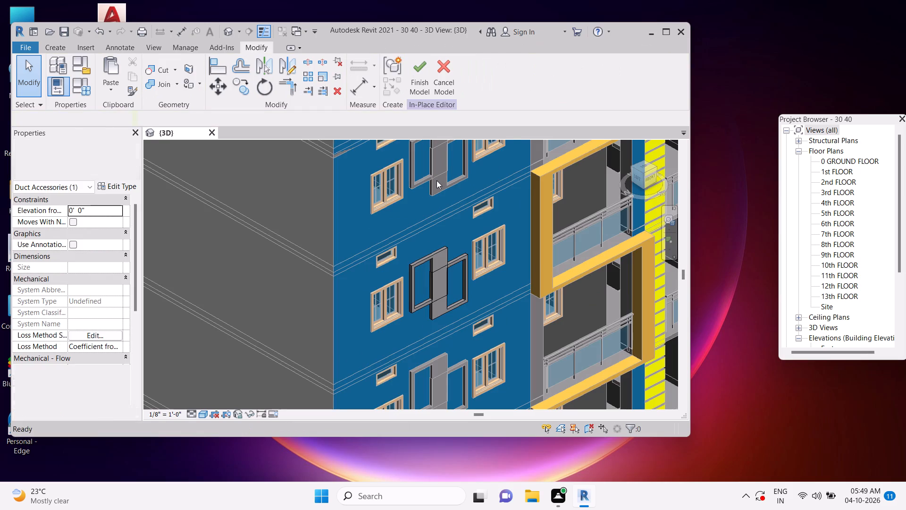
scroll(433, 285, "up", 7)
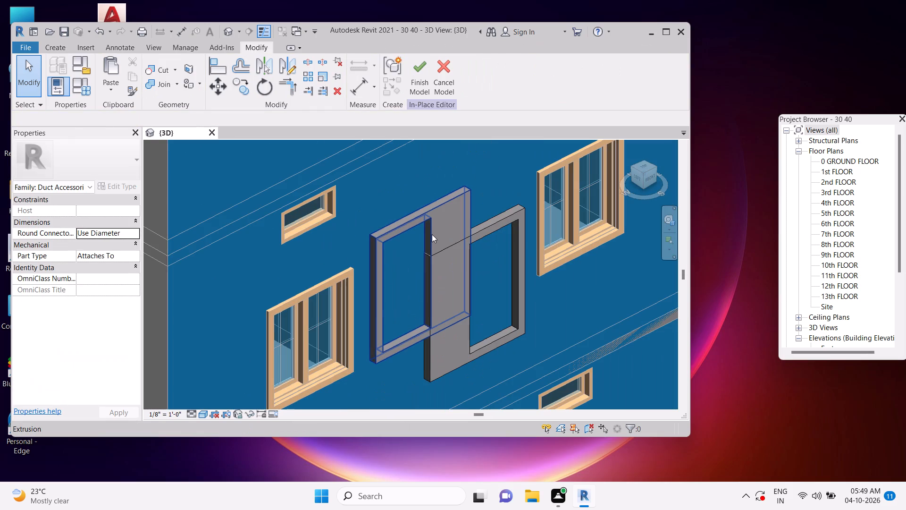
left_click(432, 234)
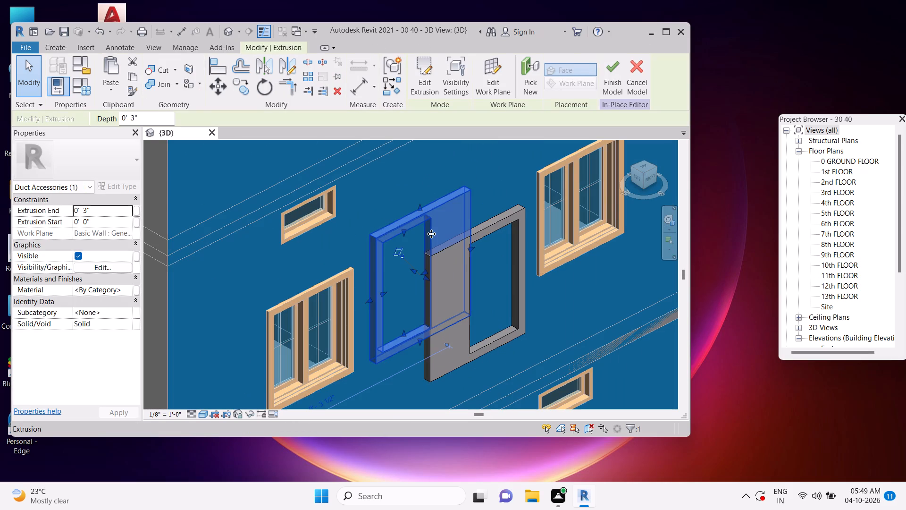
key("Escape")
key("Escape")
key("Escape")
key("Escape")
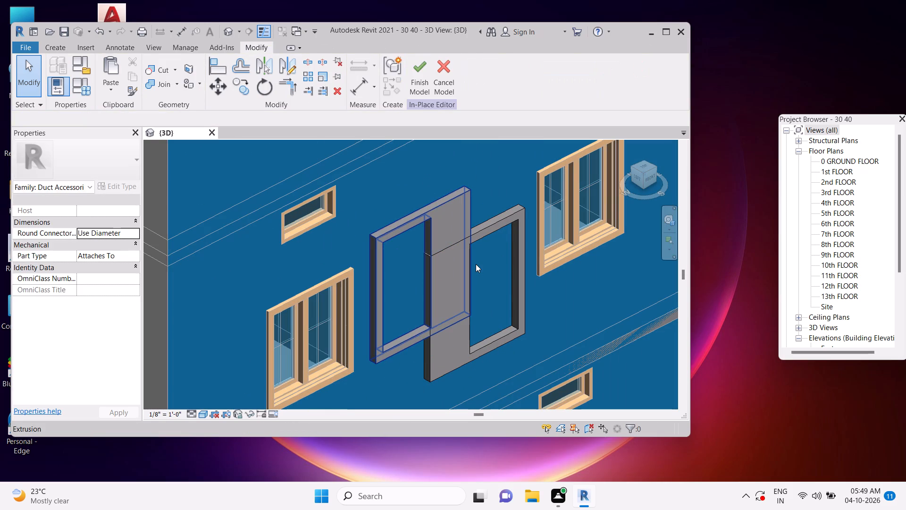
type("pt")
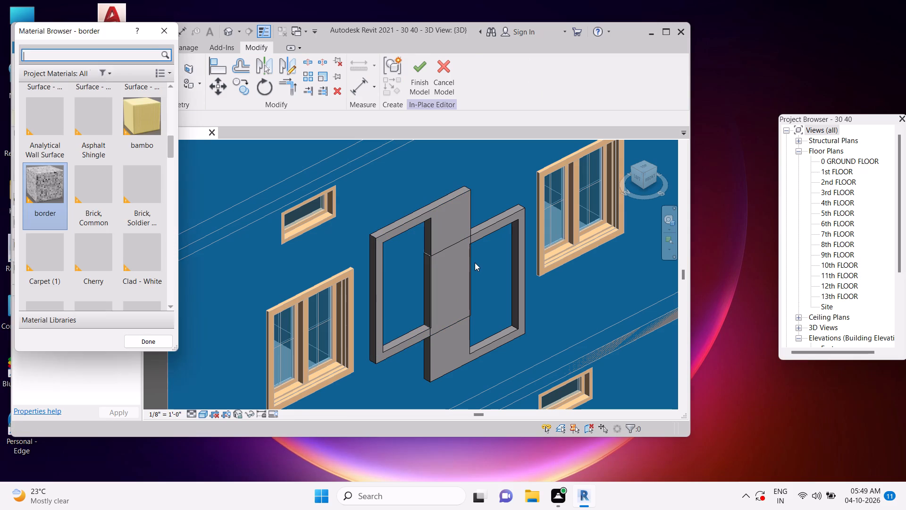
left_click(54, 189)
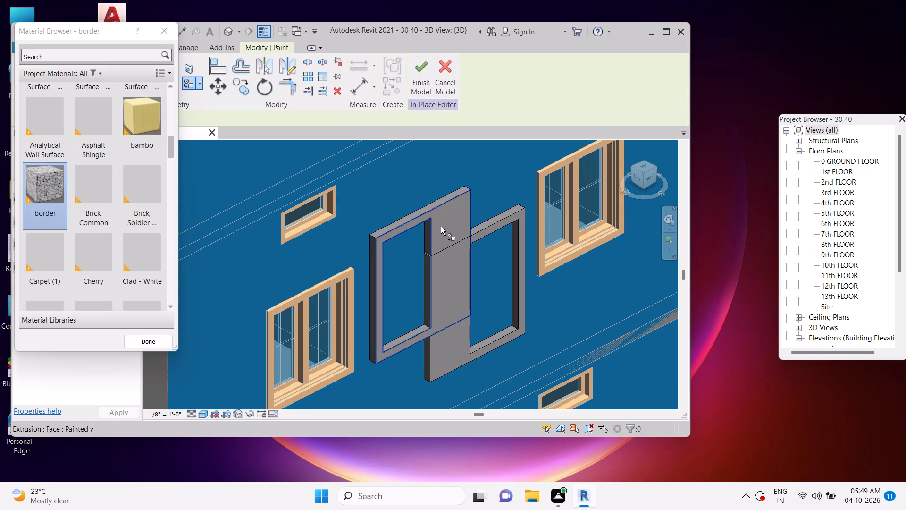
left_click(440, 227)
left_click(456, 348)
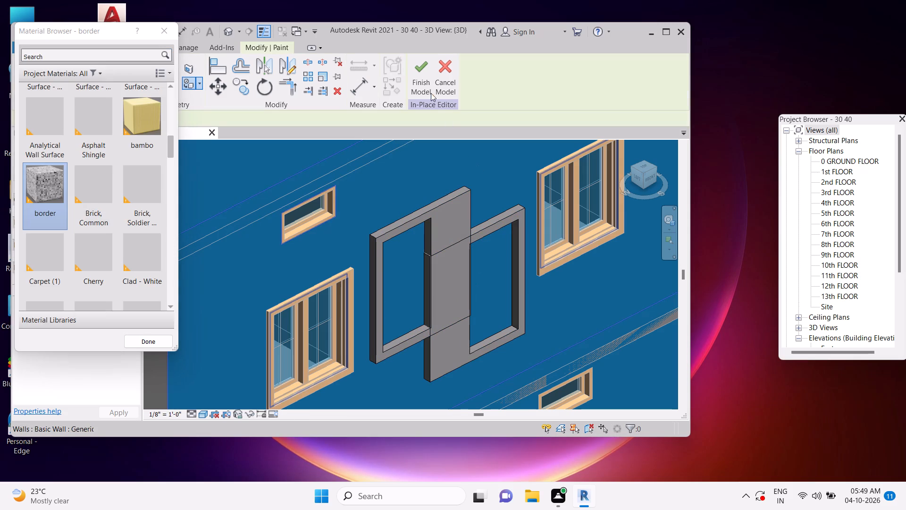
left_click(427, 84)
key("Escape")
key("Escape")
Edit a decorative wall frame on the tower's upper floors in place, paint both rectangles' front faces with border, and finish the model.
scroll(473, 259, "down", 6)
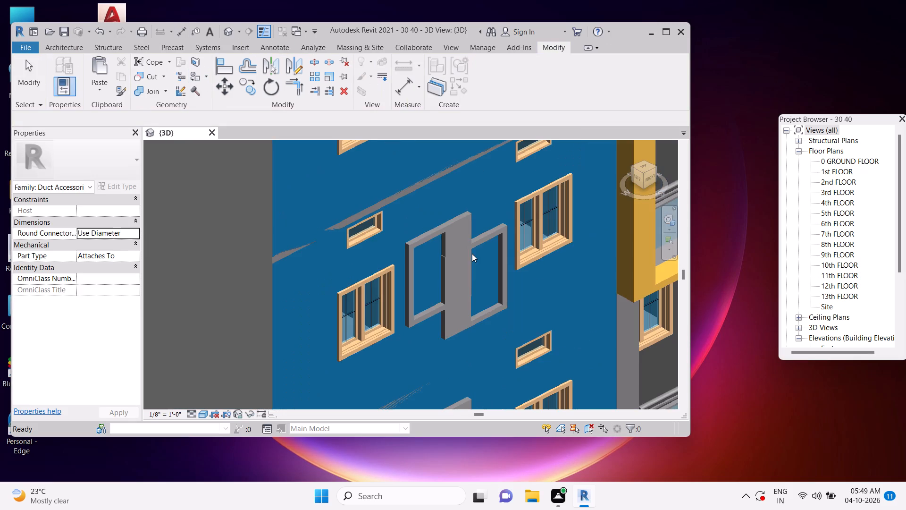
scroll(472, 254, "down", 2)
middle_click_drag(470, 231, 453, 318)
scroll(461, 194, "down", 2)
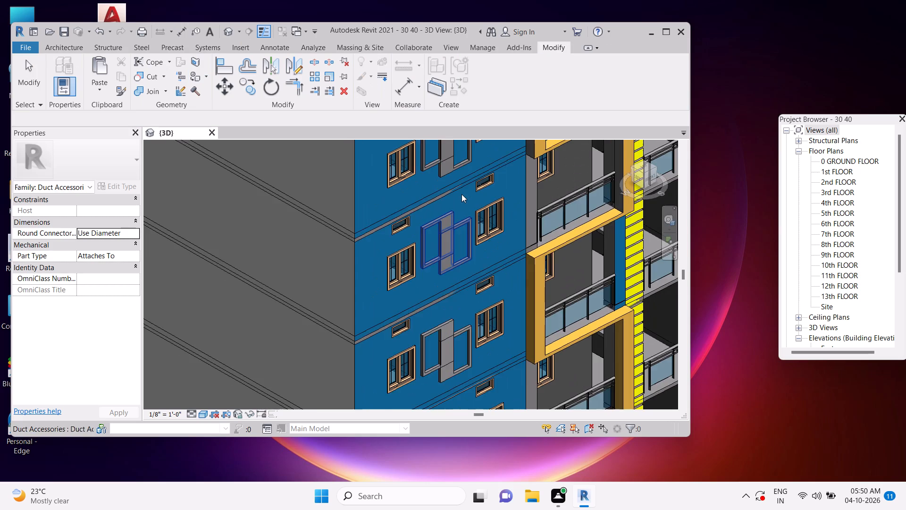
scroll(461, 194, "down", 6)
middle_click_drag(466, 206, 438, 362)
middle_click_drag(453, 236, 436, 317)
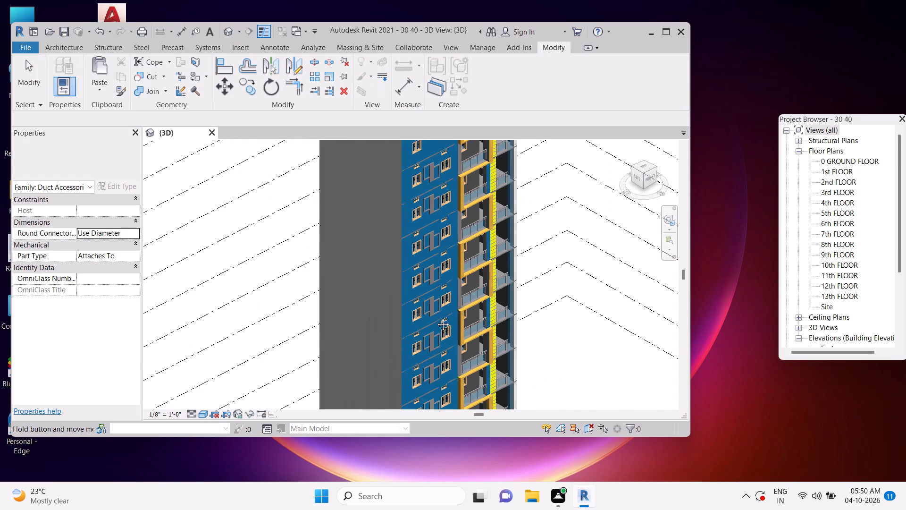
middle_click_drag(436, 317, 436, 367)
scroll(428, 274, "up", 14)
scroll(411, 321, "up", 4)
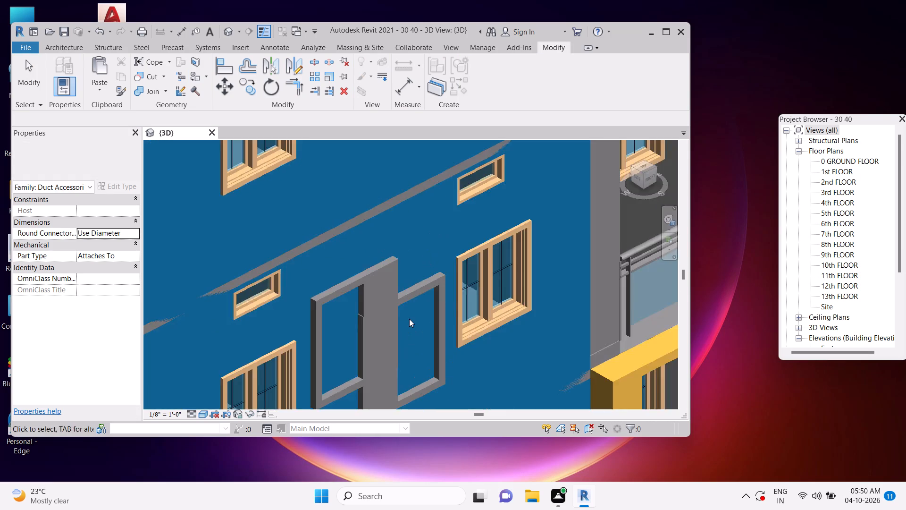
scroll(409, 319, "up", 2)
middle_click_drag(408, 316, 487, 214)
key("Escape")
key("Escape")
left_click(468, 218)
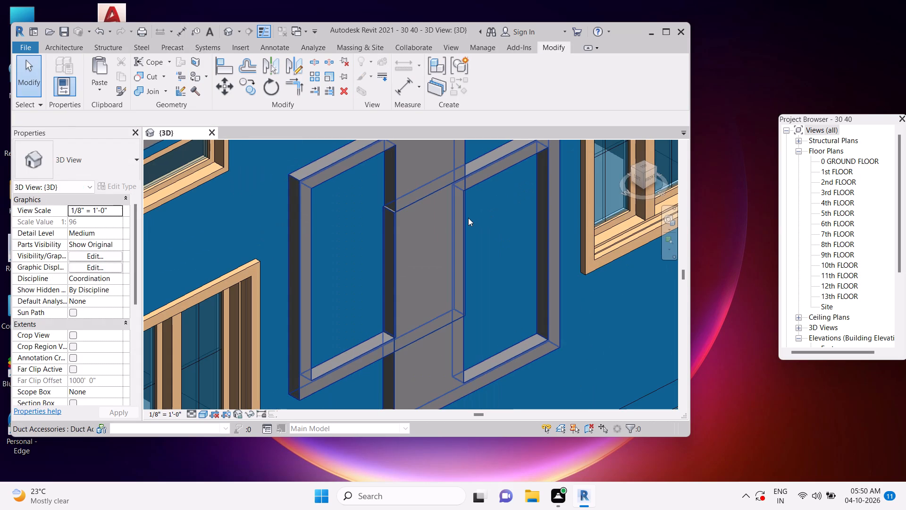
left_click(470, 82)
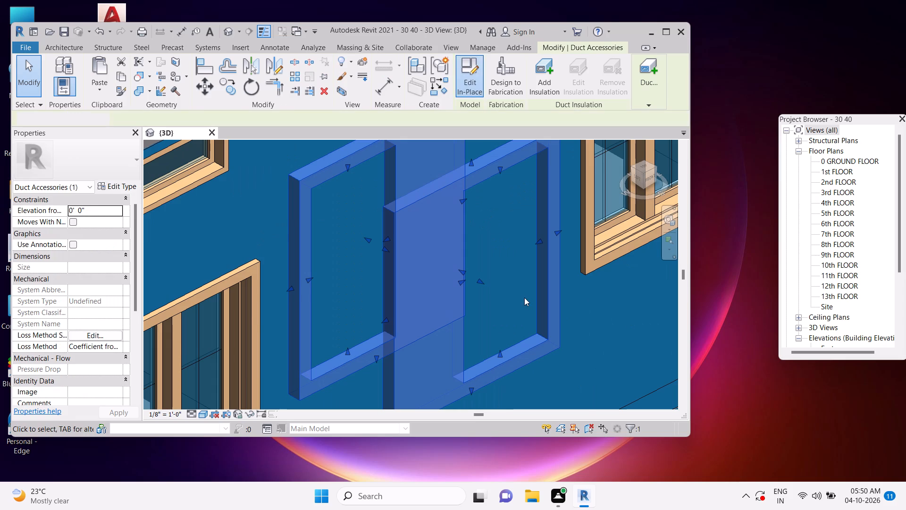
scroll(524, 297, "down", 3)
middle_click_drag(528, 307, 528, 288)
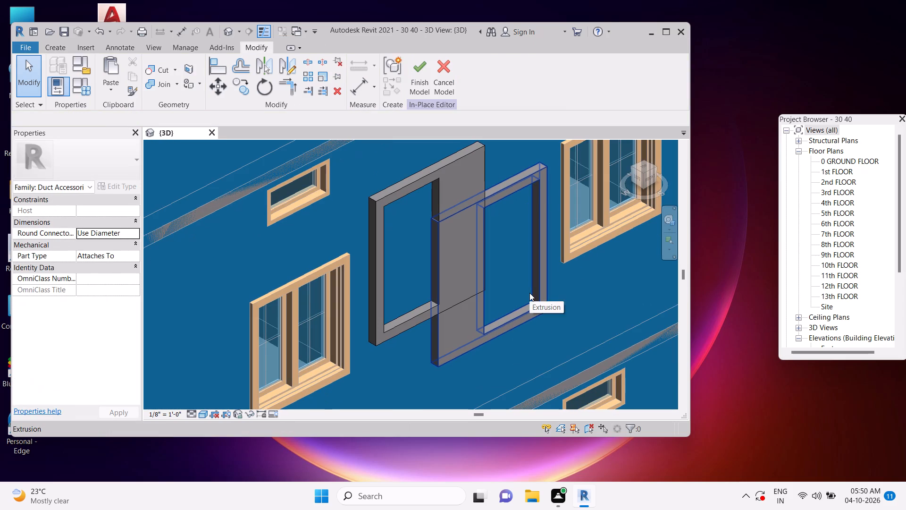
type("pt")
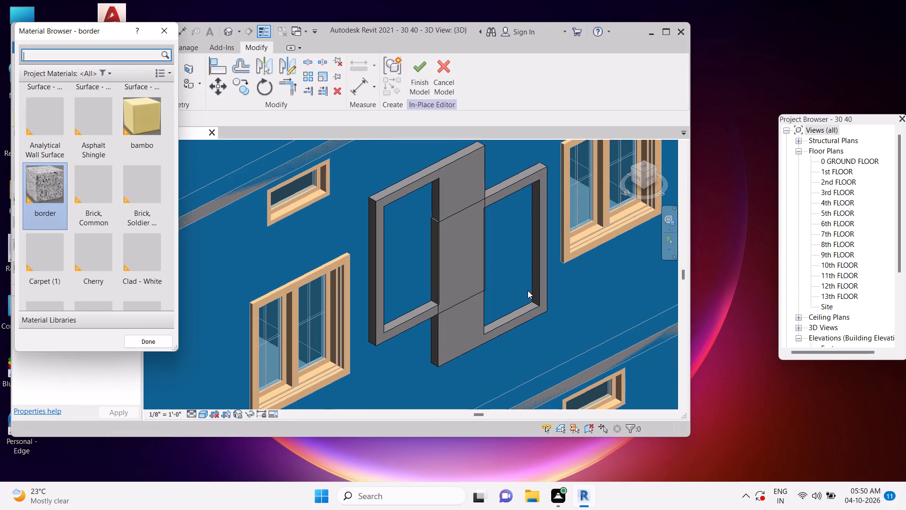
left_click(39, 182)
left_click(461, 176)
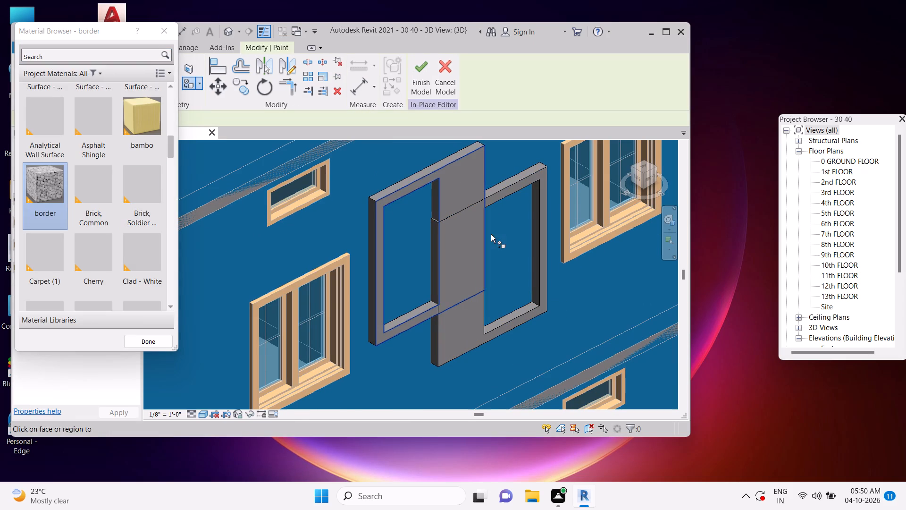
left_click(460, 335)
key("Escape")
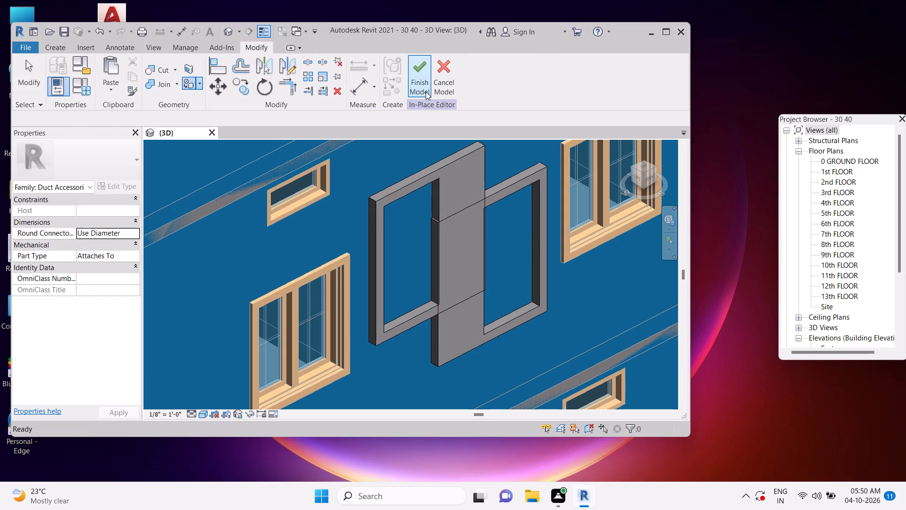
left_click(426, 91)
Edit the wall frame one floor below in place, paint both rectangles' front faces with the border material, and finish the model.
scroll(480, 215, "down", 5)
middle_click_drag(512, 346, 502, 221)
key("Escape")
left_click(469, 246)
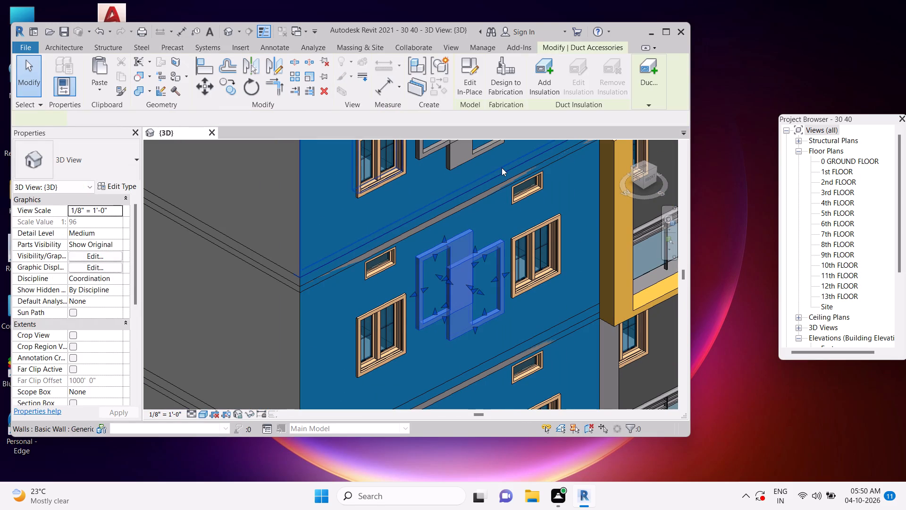
left_click(471, 68)
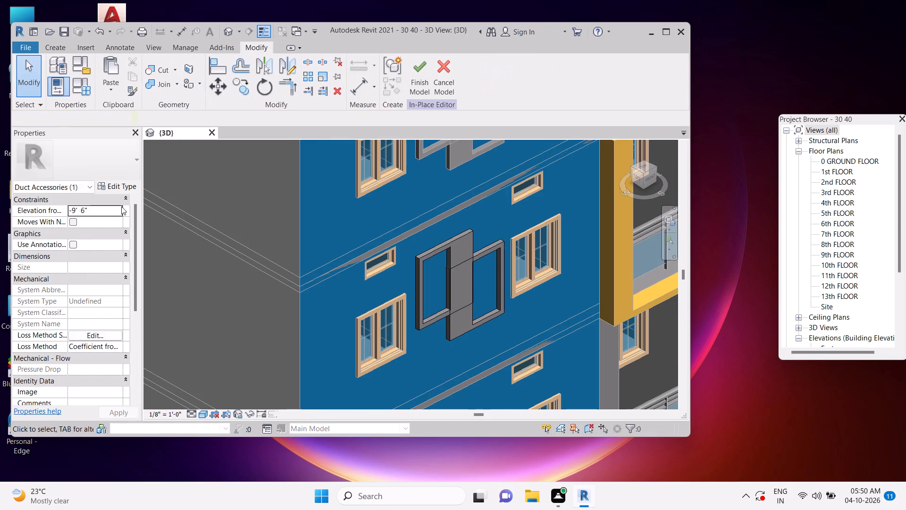
type("pt")
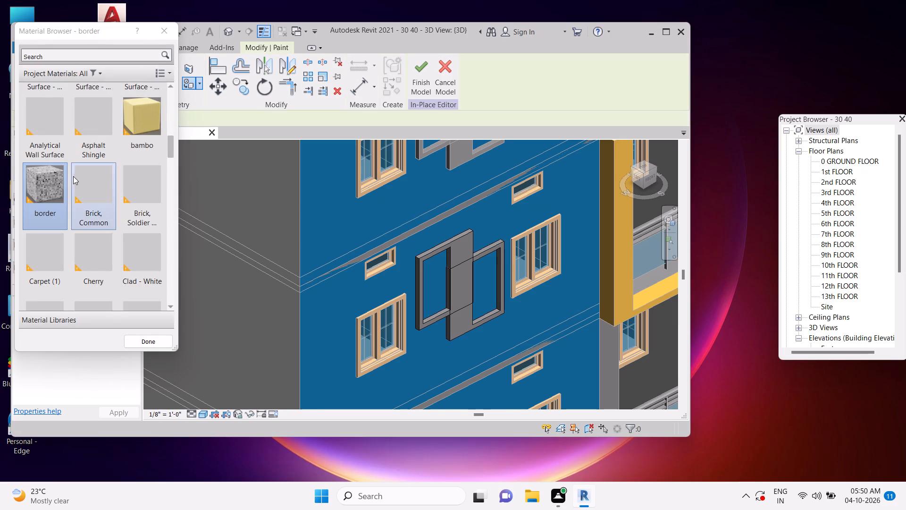
left_click(56, 186)
left_click(461, 248)
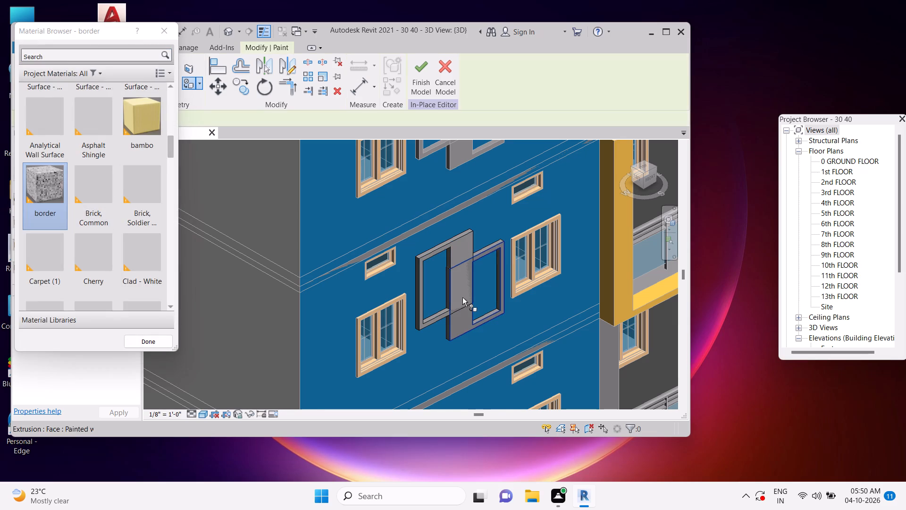
left_click(461, 326)
left_click(424, 89)
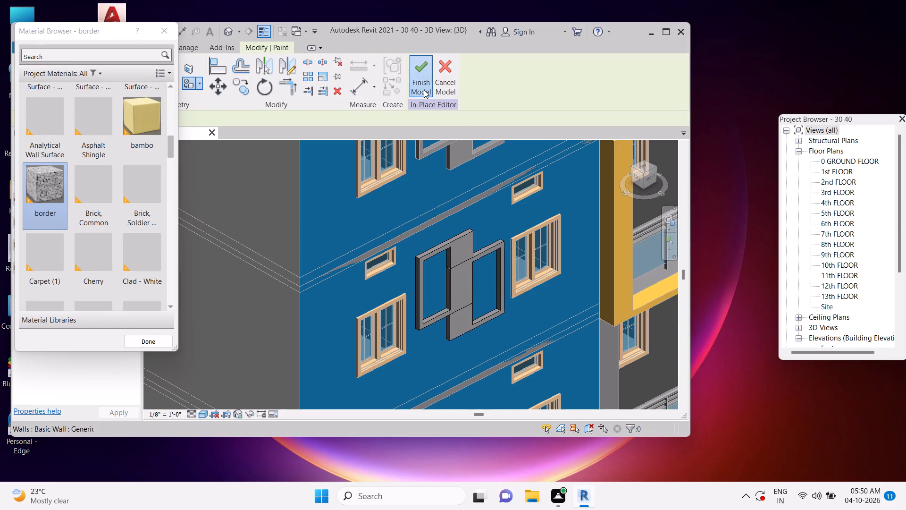
key("Escape")
Edit the next wall frame down the facade in place, paint its two front faces with the border material, and finish the model.
middle_click_drag(492, 329, 495, 148)
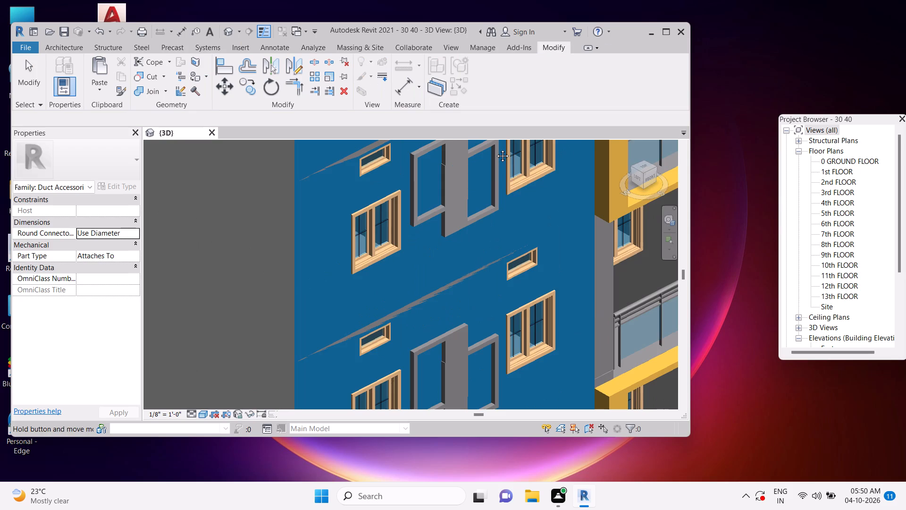
left_click(472, 272)
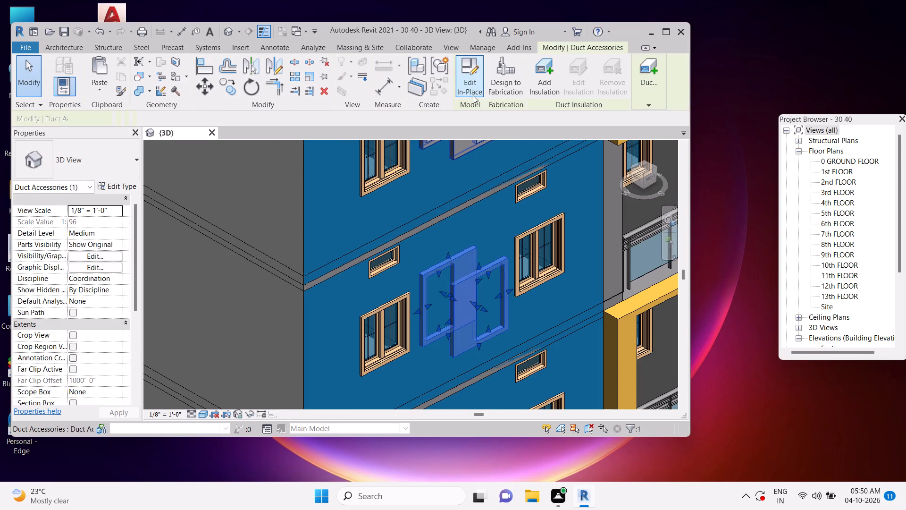
left_click(473, 94)
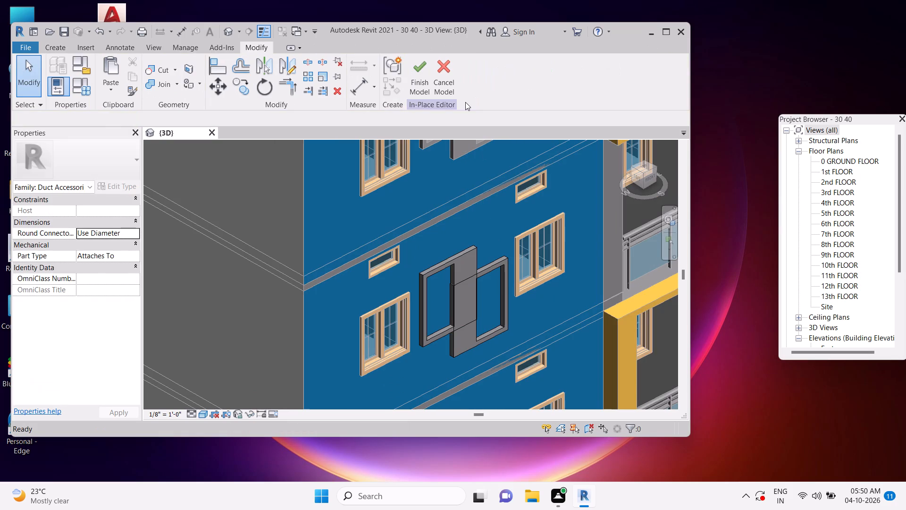
type("pt")
left_click(49, 188)
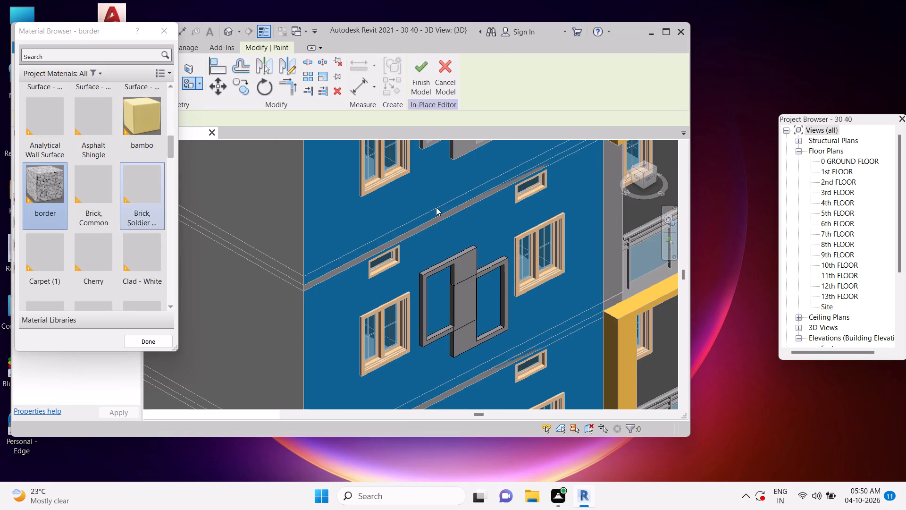
left_click(463, 260)
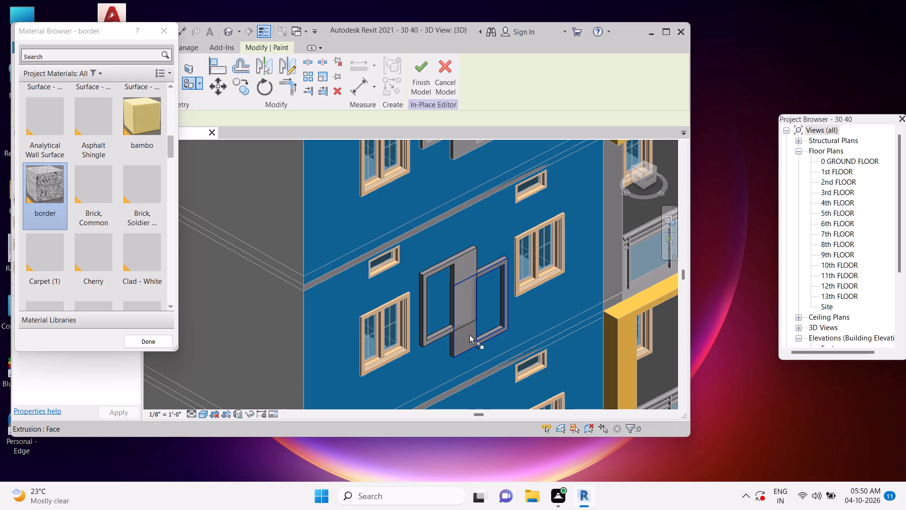
left_click(470, 335)
left_click(419, 75)
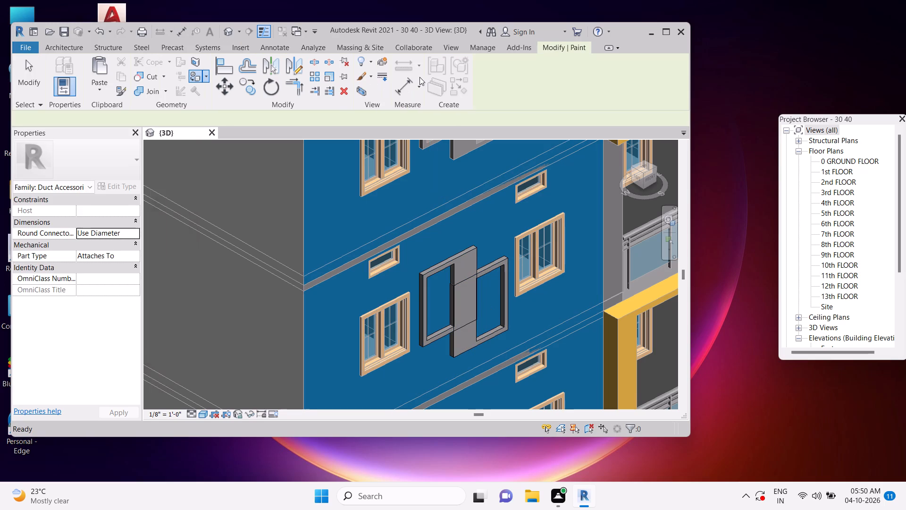
key("Escape")
Edit the wall frame one floor further down the facade in place, paint both rectangles' front faces with border, and finish the model.
middle_click_drag(497, 375, 513, 197)
key("Escape")
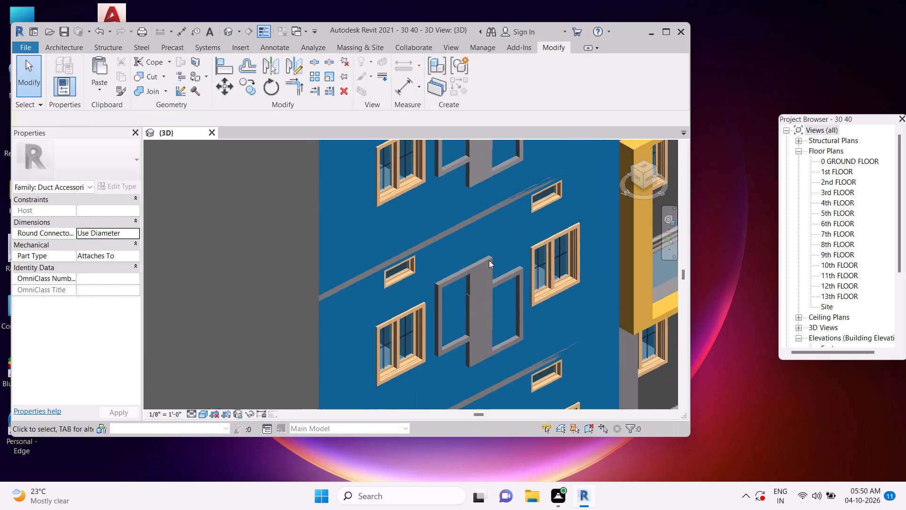
left_click(489, 260)
left_click(464, 78)
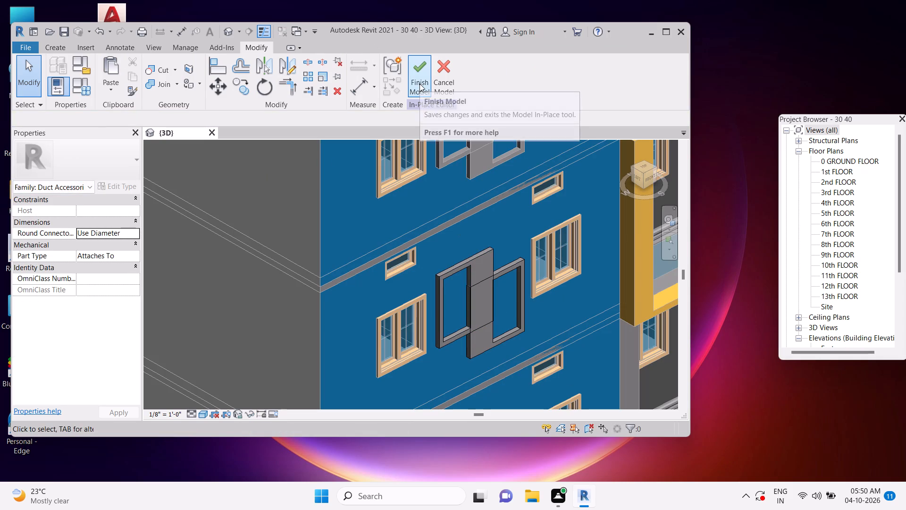
type("pt")
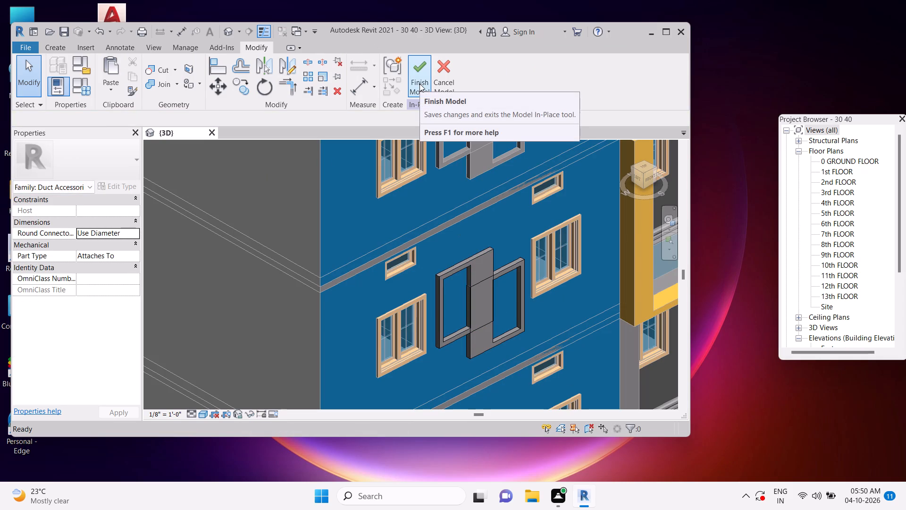
left_click(34, 196)
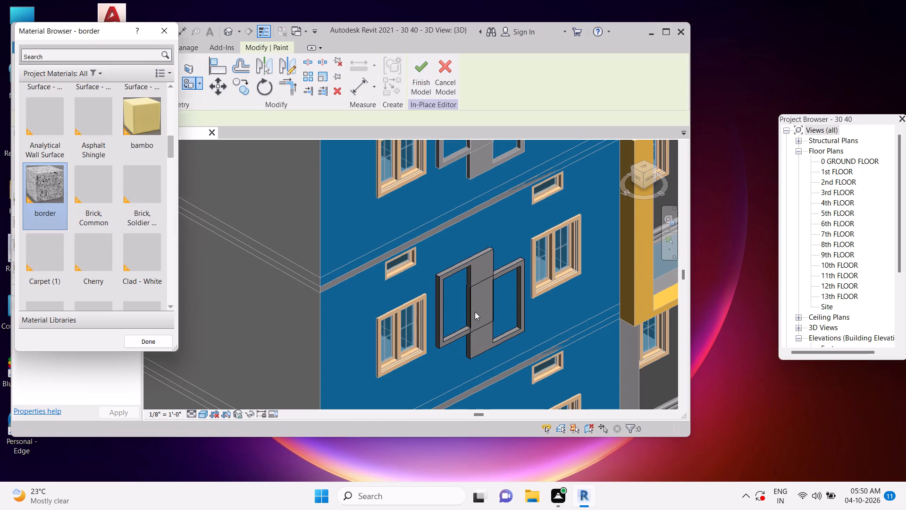
left_click(479, 272)
left_click(481, 345)
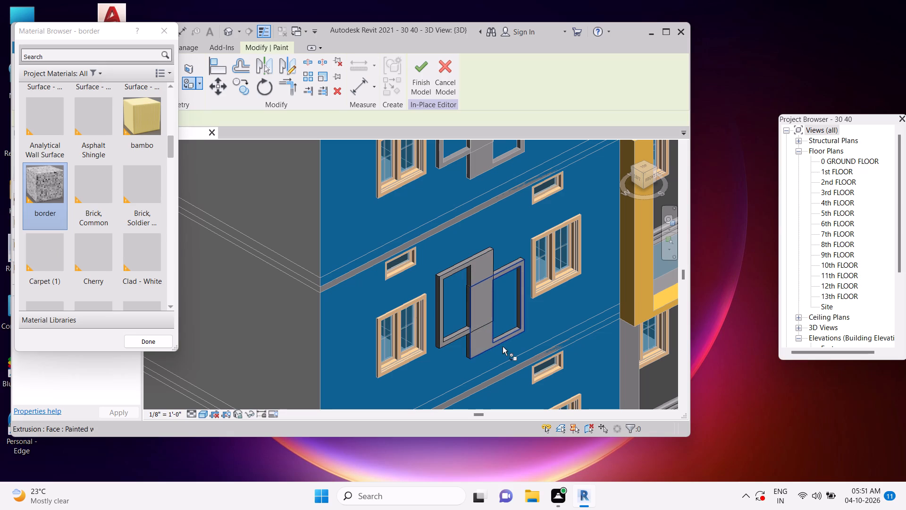
key("Escape")
left_click(420, 81)
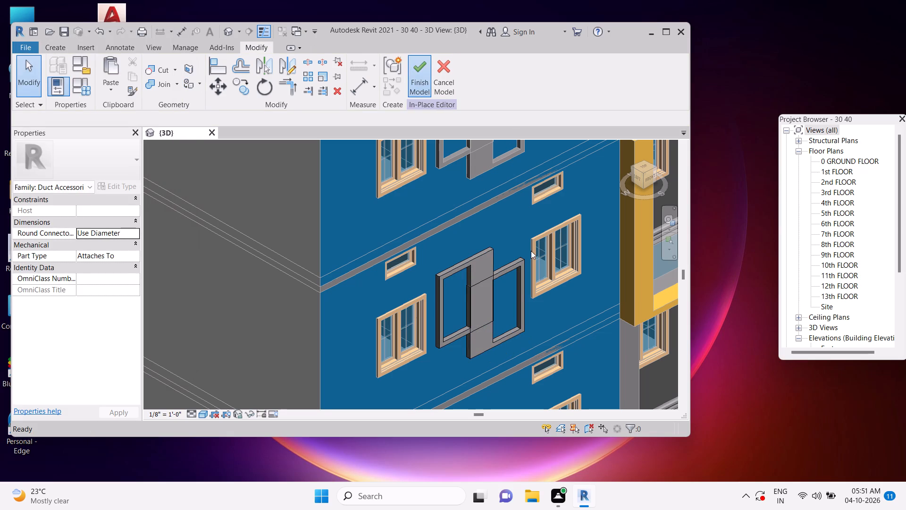
key("Escape")
Edit the next decorative wall frame down the facade in place, paint its two front faces with the border material, and finish the model.
middle_click_drag(547, 348, 553, 165)
middle_click_drag(549, 264, 535, 169)
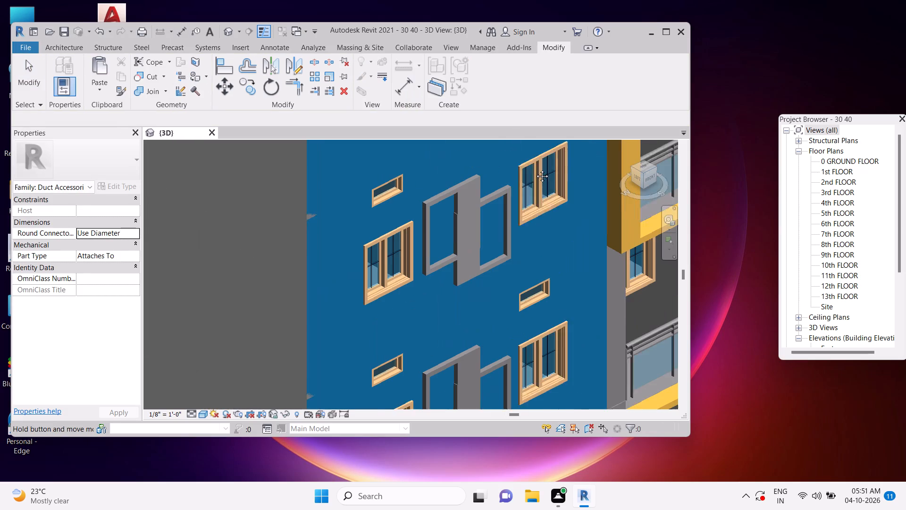
middle_click_drag(535, 169, 535, 168)
middle_click_drag(512, 291, 522, 195)
left_click(493, 242)
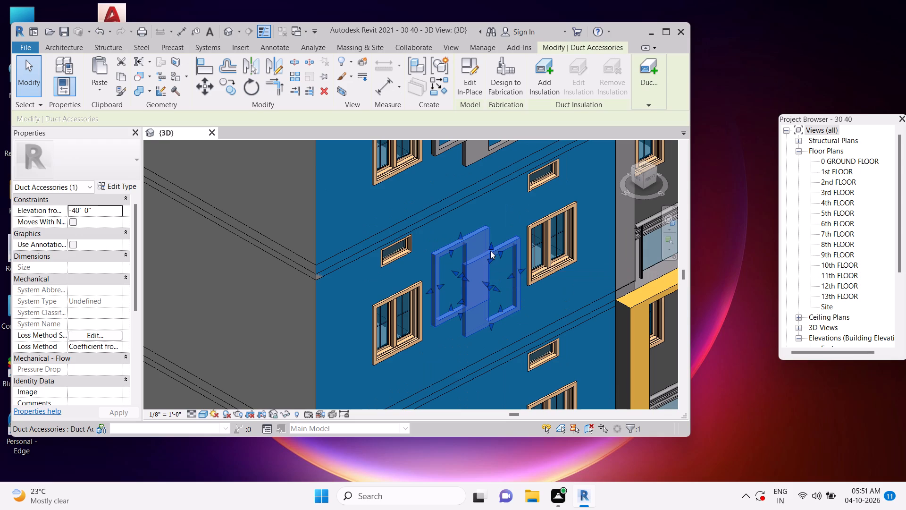
left_click(467, 82)
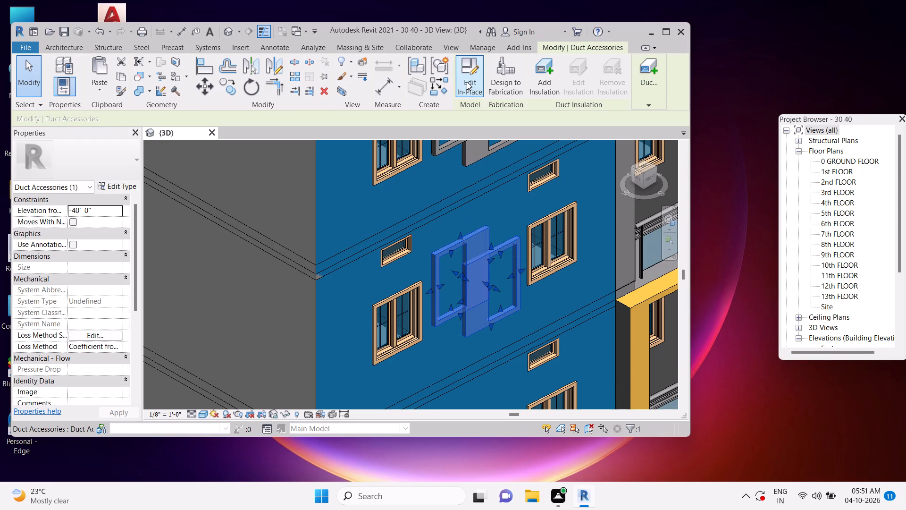
type("pt")
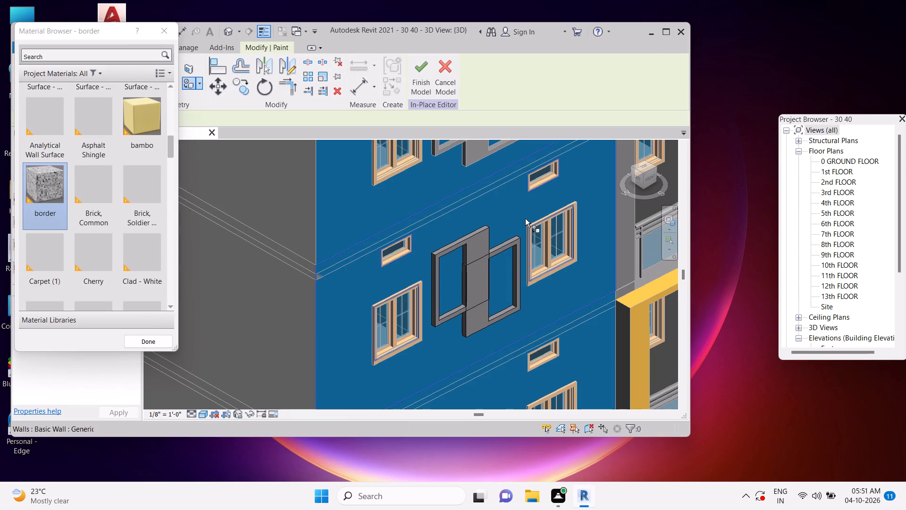
left_click(44, 178)
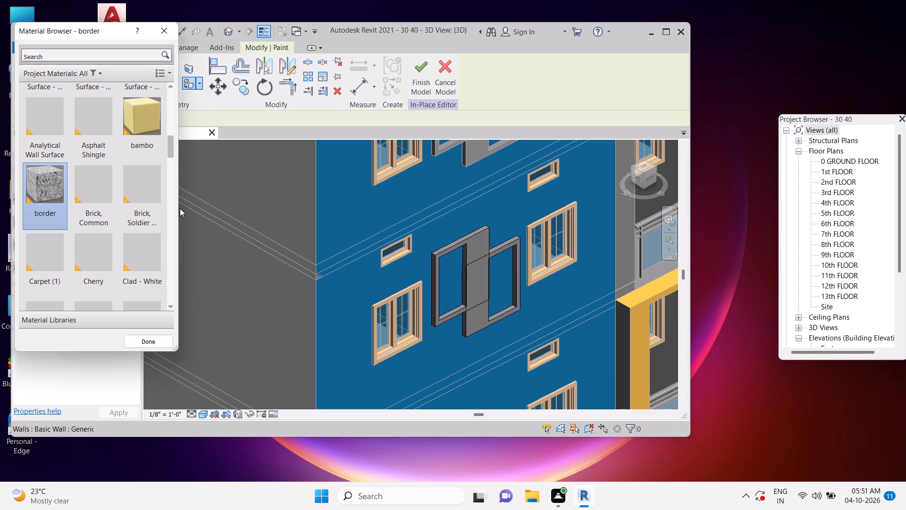
left_click(479, 246)
scroll(482, 311, "up", 3)
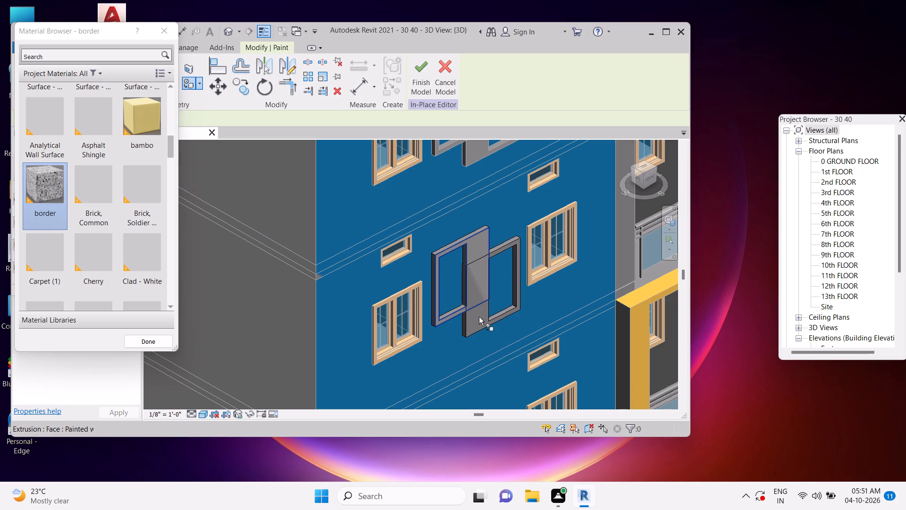
left_click(477, 320)
left_click(421, 87)
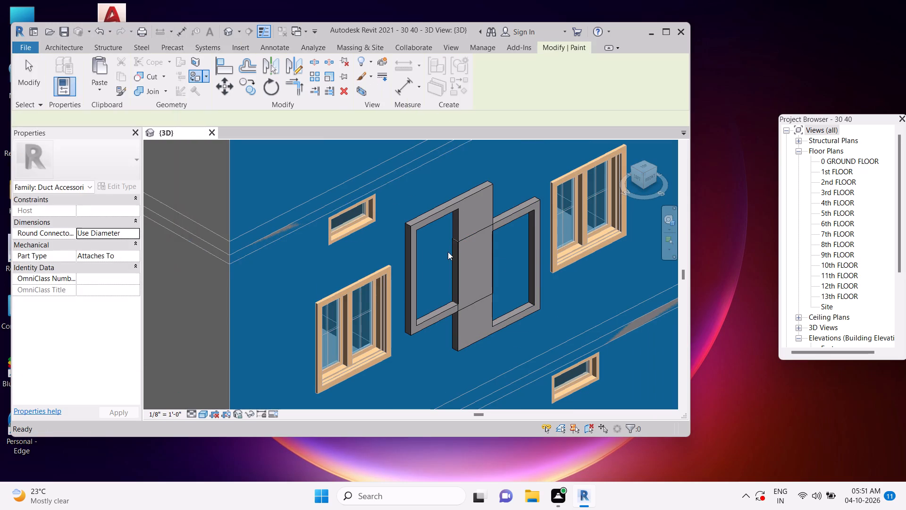
key("Escape")
Edit the wall frame on the following floor down in place, paint both rectangles' front faces with border, and finish the model.
scroll(495, 242, "down", 5)
middle_click_drag(541, 346, 527, 232)
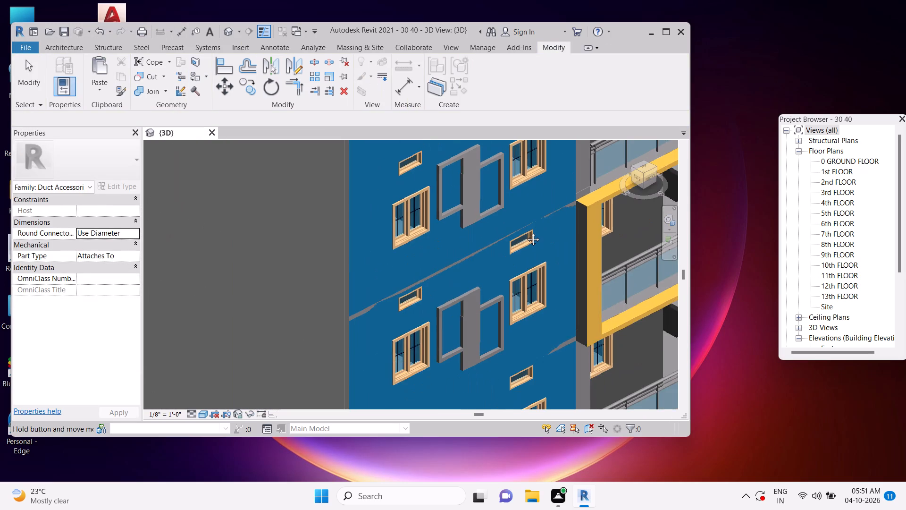
scroll(493, 301, "up", 3)
left_click(474, 285)
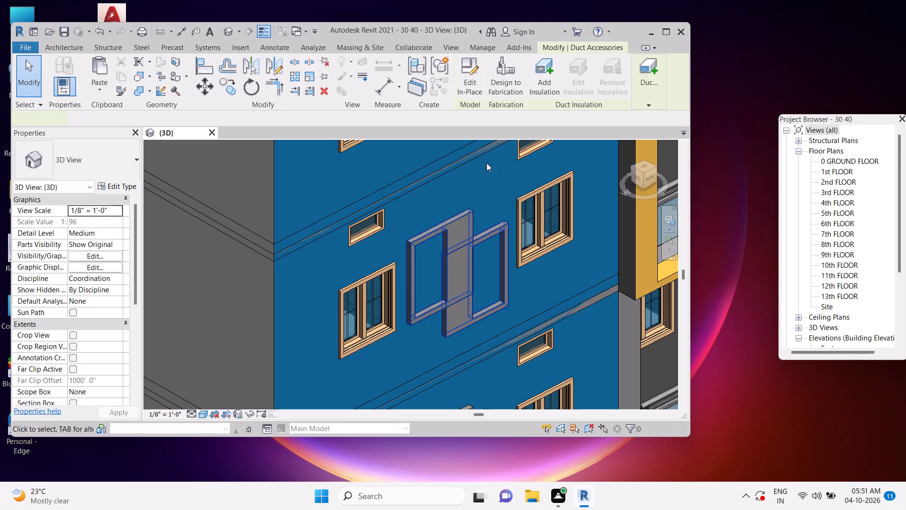
left_click(468, 85)
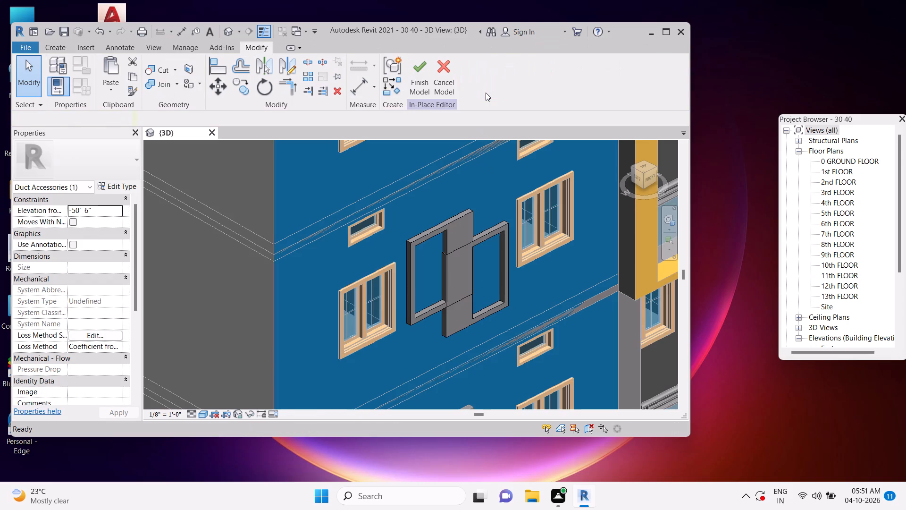
type("pt")
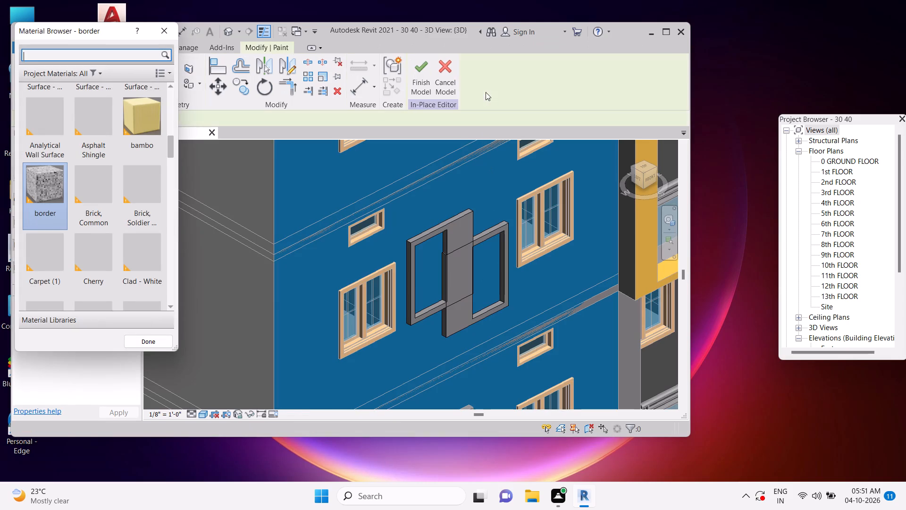
left_click(52, 191)
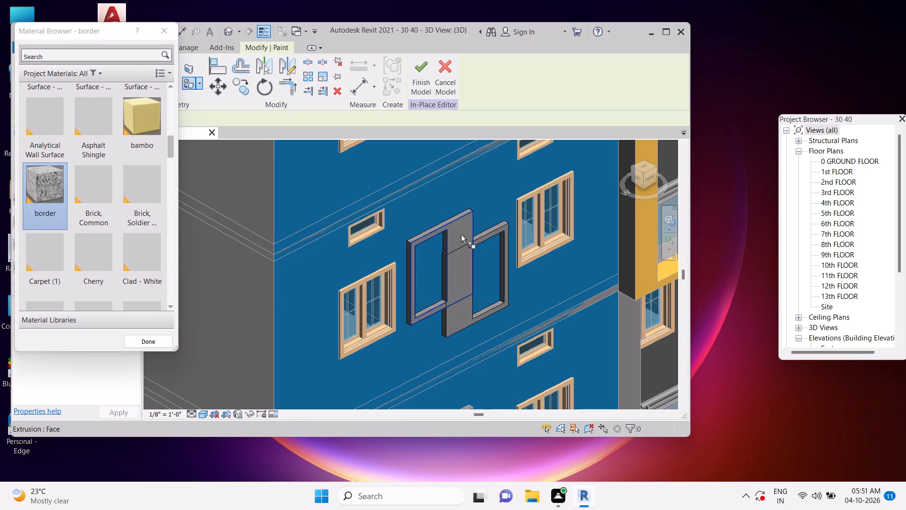
left_click(461, 234)
left_click(461, 310)
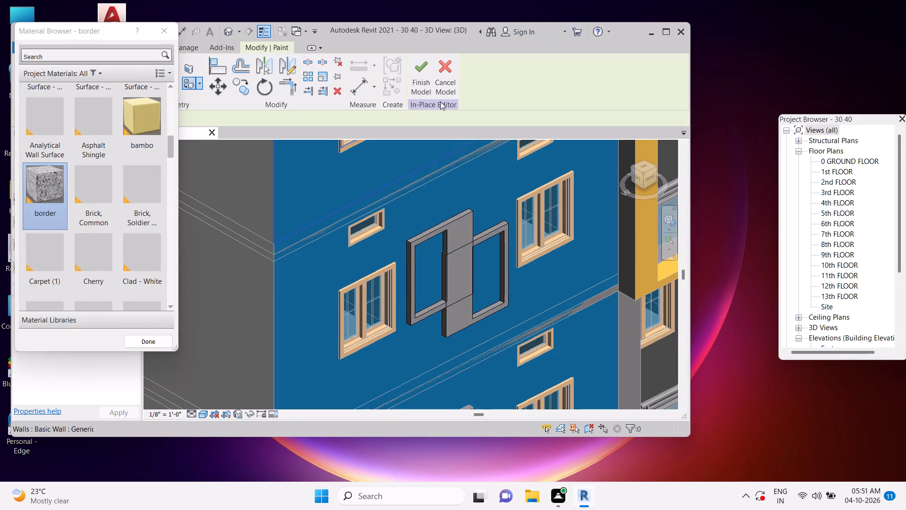
left_click(421, 78)
Edit the wall frame one floor below in place, paint its two front faces with the border material, and finish the model.
middle_click_drag(497, 340, 497, 190)
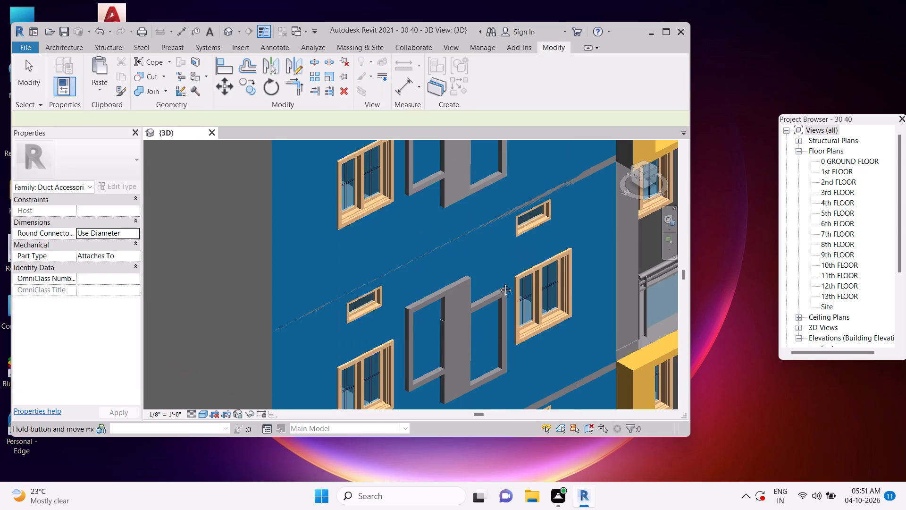
middle_click_drag(493, 287, 493, 228)
left_click(475, 232)
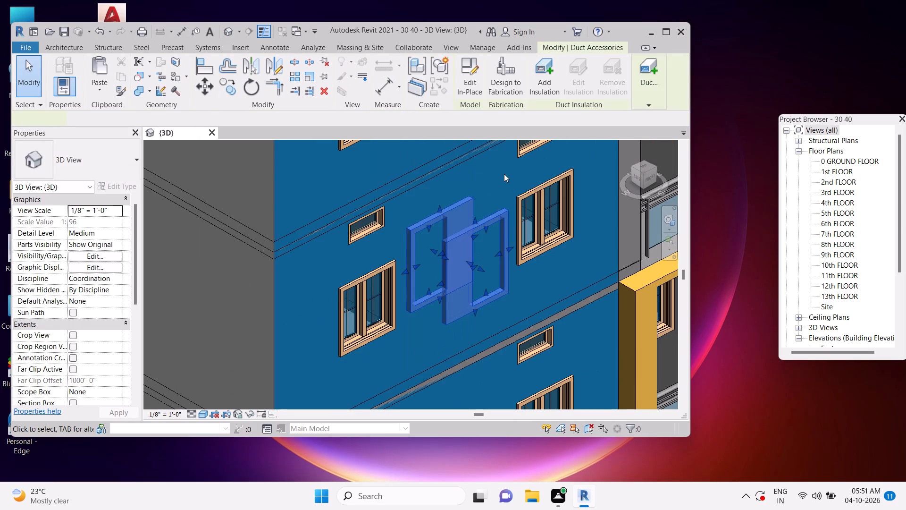
left_click(468, 71)
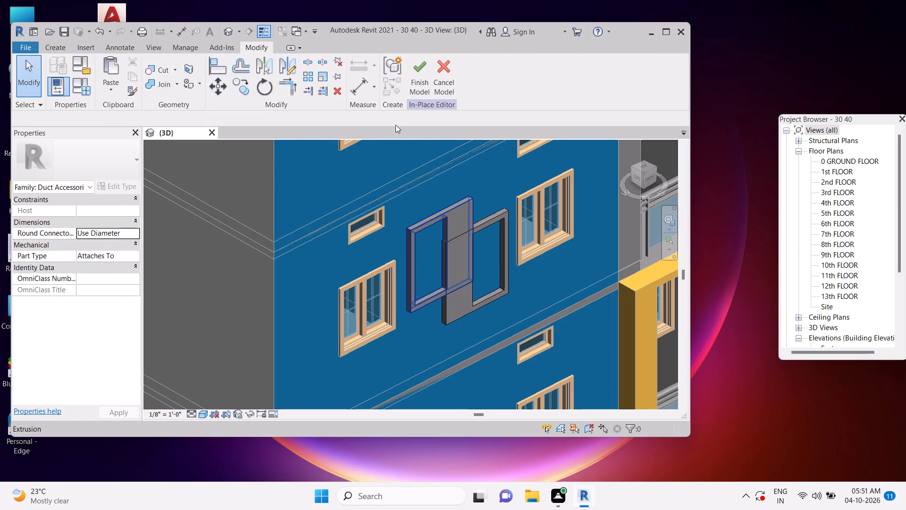
type("pt")
left_click(32, 175)
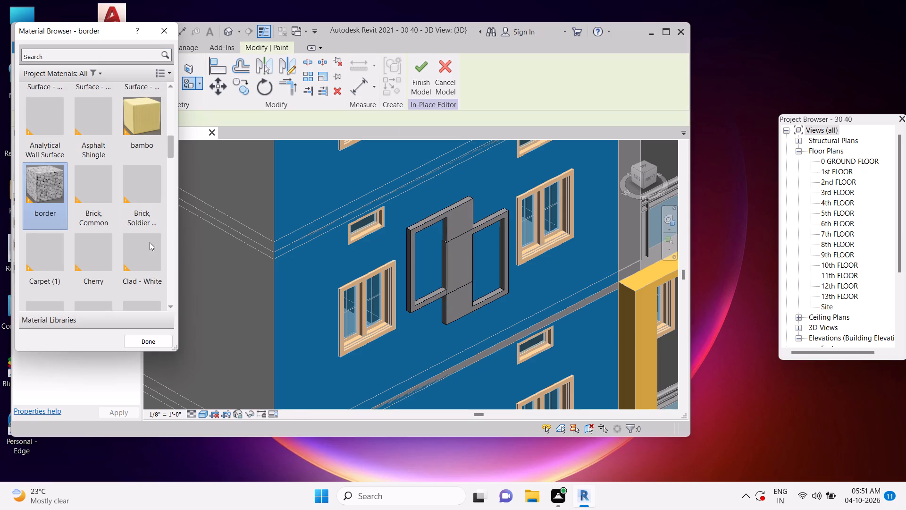
left_click(464, 221)
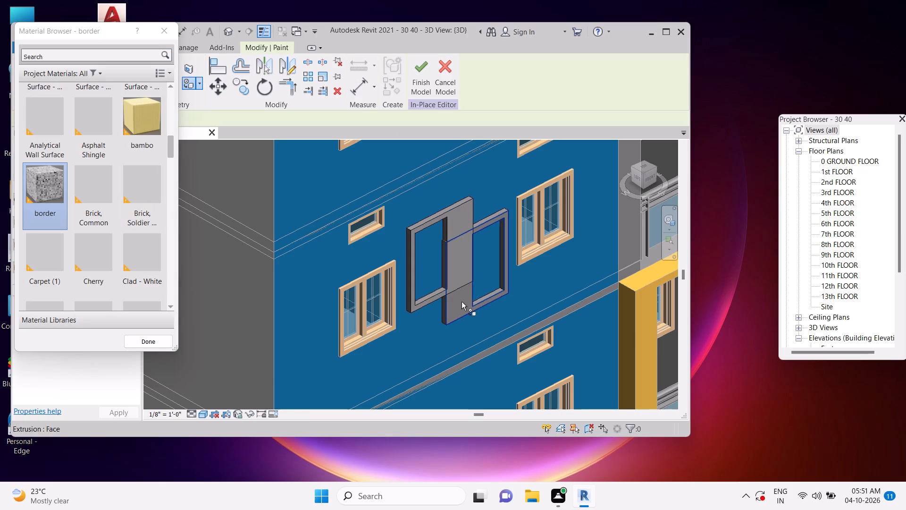
left_click(461, 302)
left_click(427, 83)
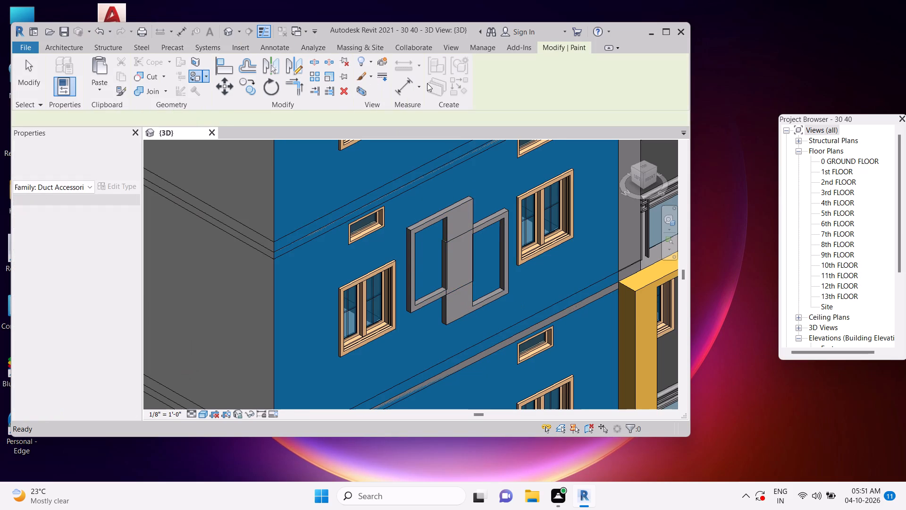
Edit the next wall frame down the front facade in place, paint both rectangles' front faces with border, and finish the model.
middle_click_drag(494, 301, 499, 210)
middle_click_drag(510, 312, 508, 229)
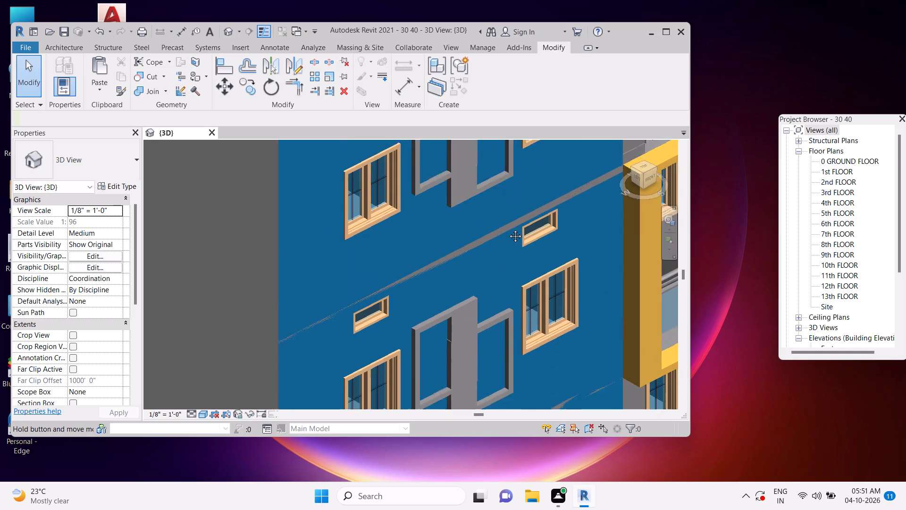
middle_click_drag(508, 229, 509, 212)
key("Escape")
left_click(475, 242)
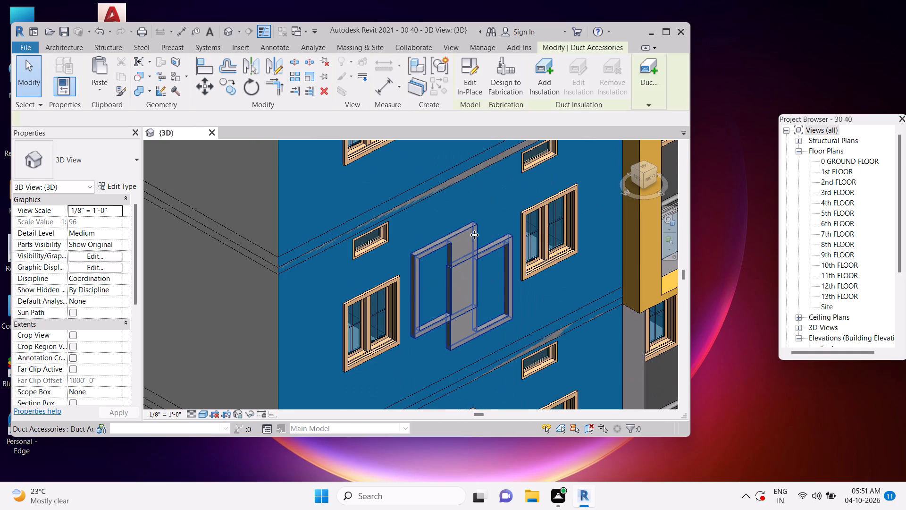
left_click(466, 79)
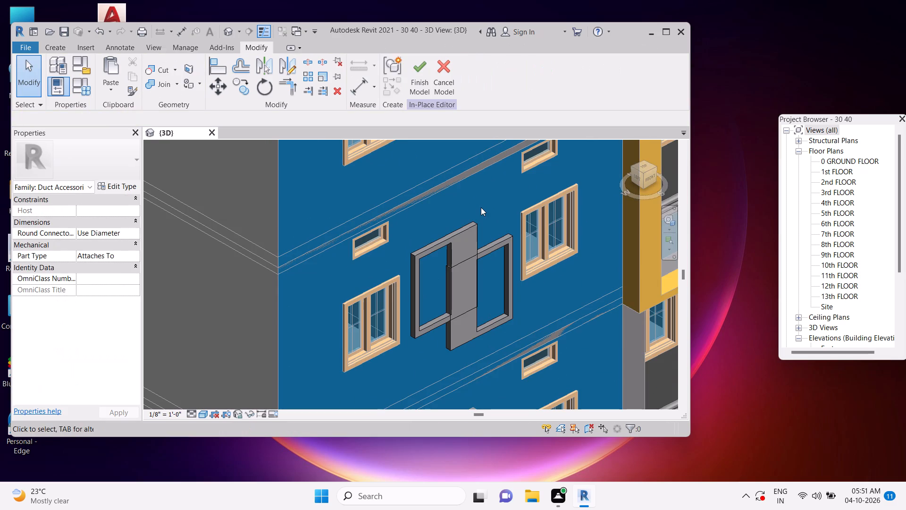
type("pt")
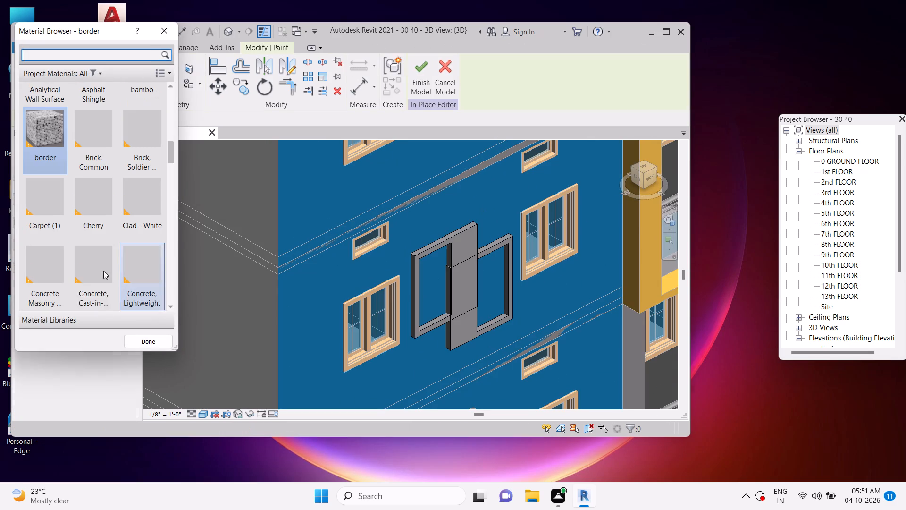
left_click(48, 137)
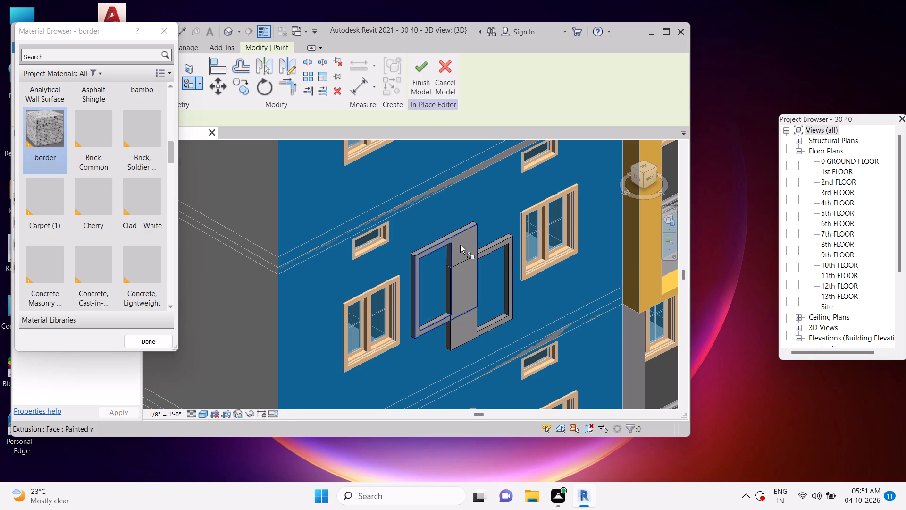
left_click(460, 245)
left_click(465, 328)
left_click(422, 65)
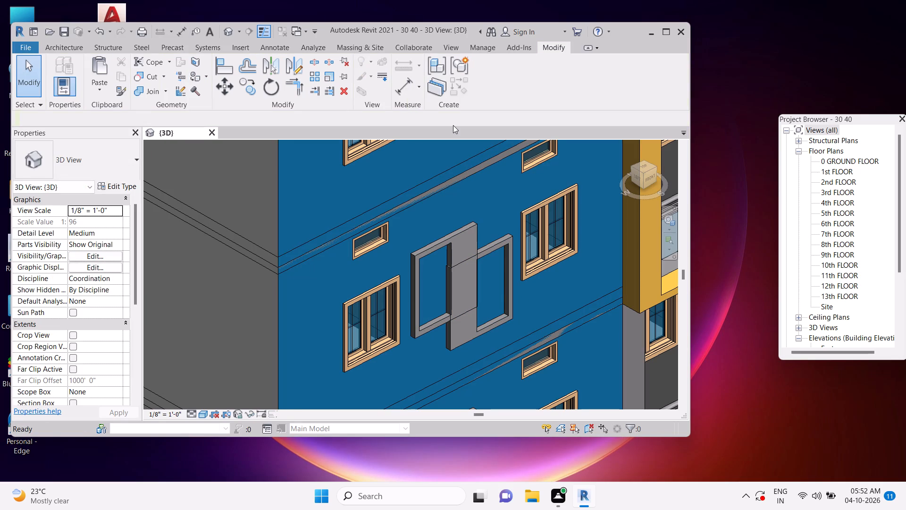
Examine the decorative wall frames on the lower floors and across the tower's whole front facade.
middle_click_drag(527, 315, 533, 234)
middle_click_drag(534, 322, 531, 216)
scroll(537, 237, "down", 3)
scroll(543, 296, "down", 1)
middle_click_drag(545, 306, 533, 196)
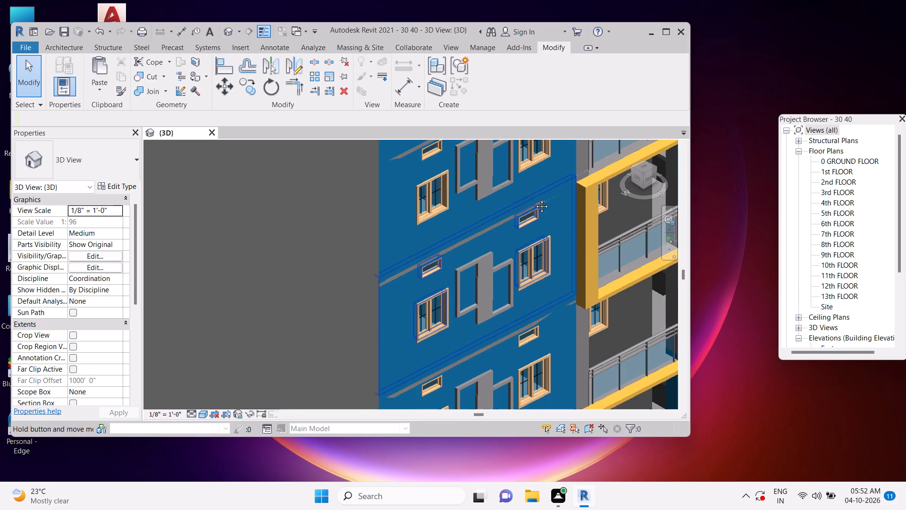
key("Escape")
key("Escape")
key("Escape")
scroll(556, 323, "down", 4)
key("Escape")
scroll(564, 359, "down", 3)
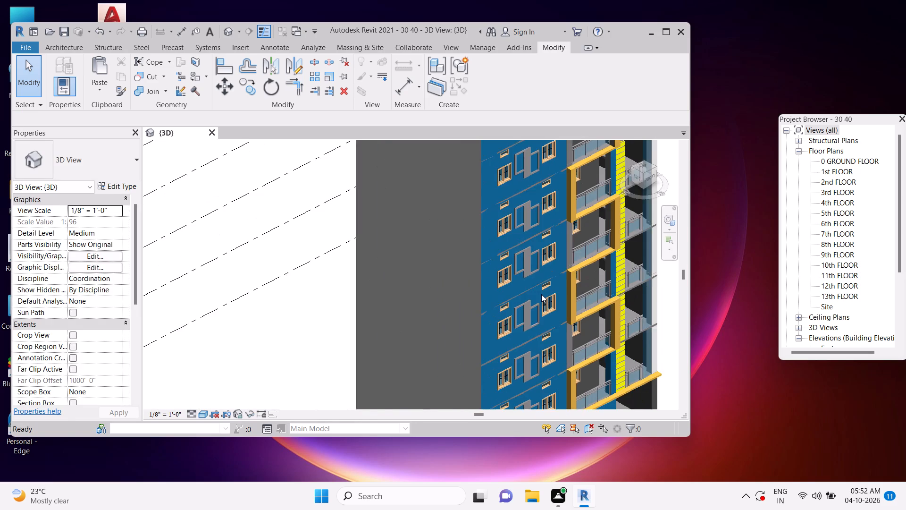
key("Escape")
scroll(544, 294, "down", 1)
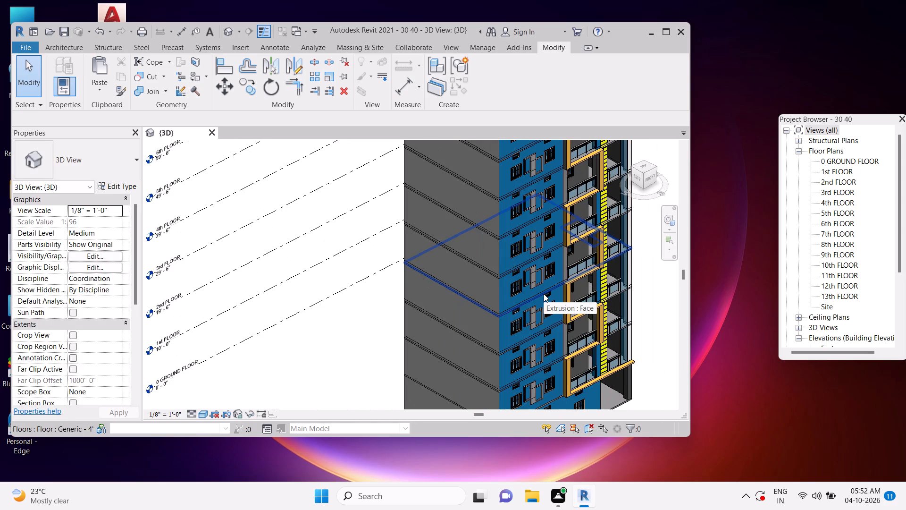
Save the project.
key("ctrl+s")
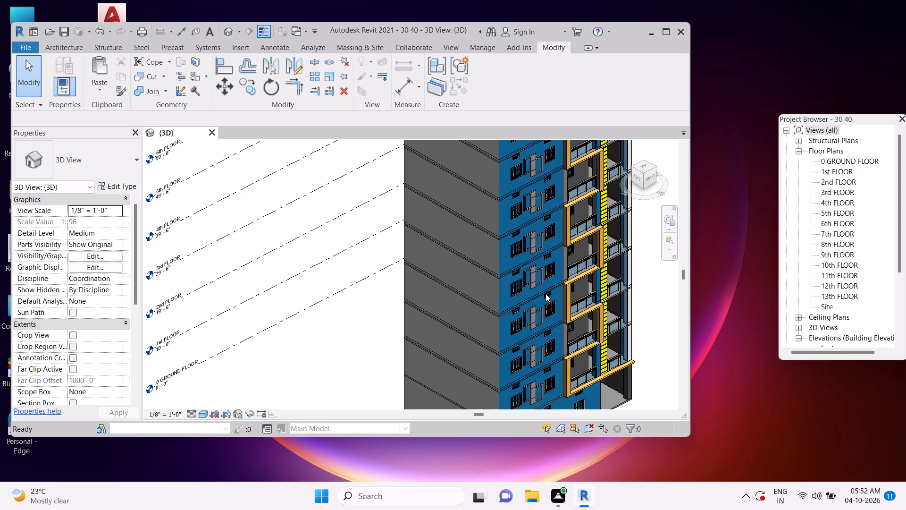
Examine the tower's painted facade from angled views and from the front, including the wall frames on the lowest floors.
scroll(516, 282, "down", 2)
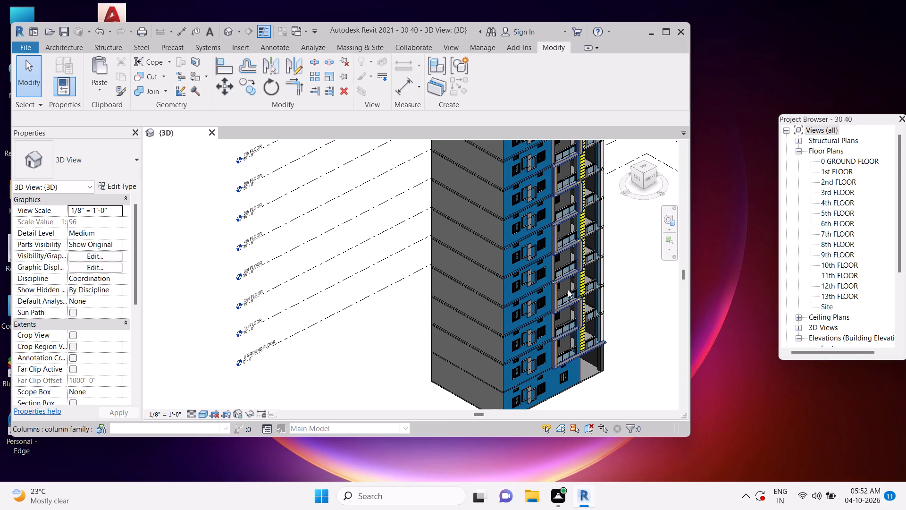
middle_click_drag(629, 305, 509, 318, "shift")
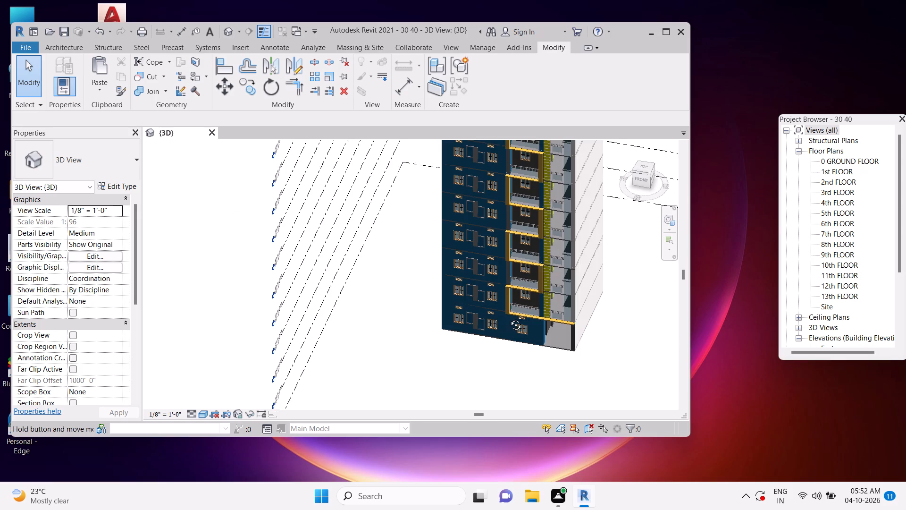
middle_click_drag(509, 318, 497, 260, "shift")
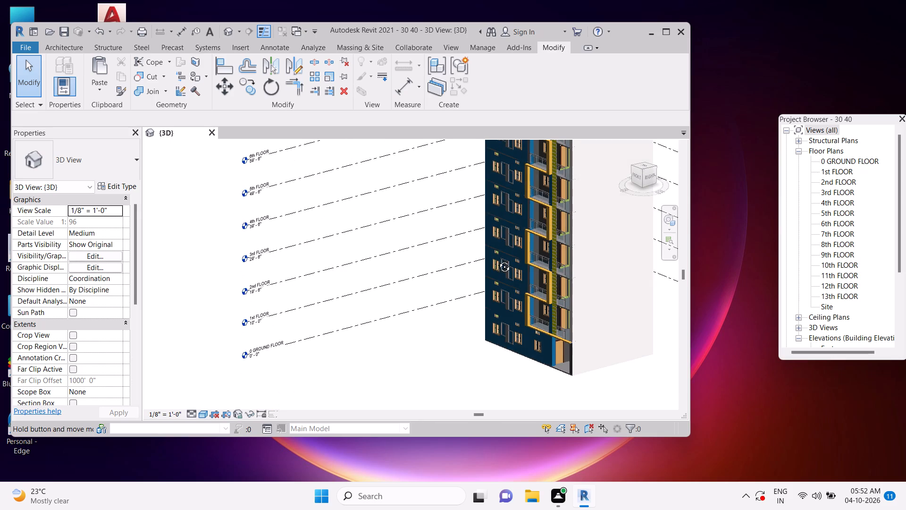
middle_click_drag(497, 260, 511, 258, "shift")
scroll(509, 273, "up", 8)
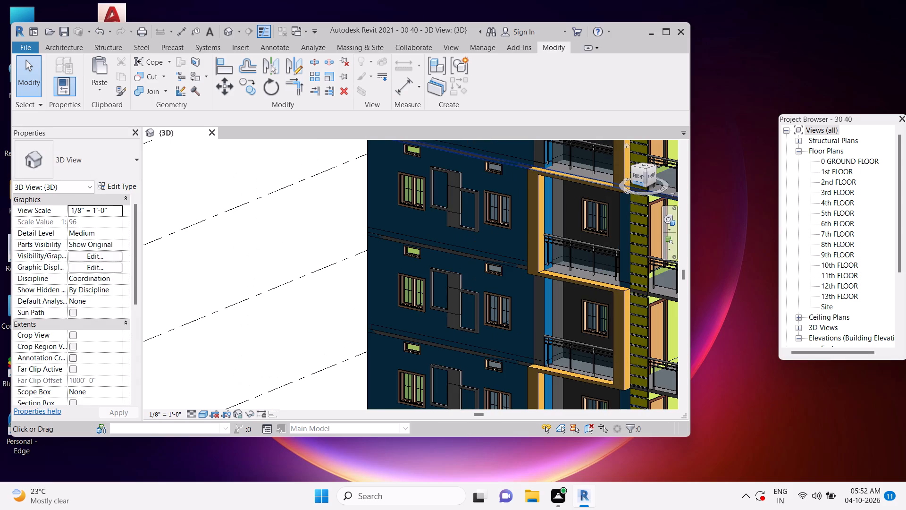
left_click(639, 178)
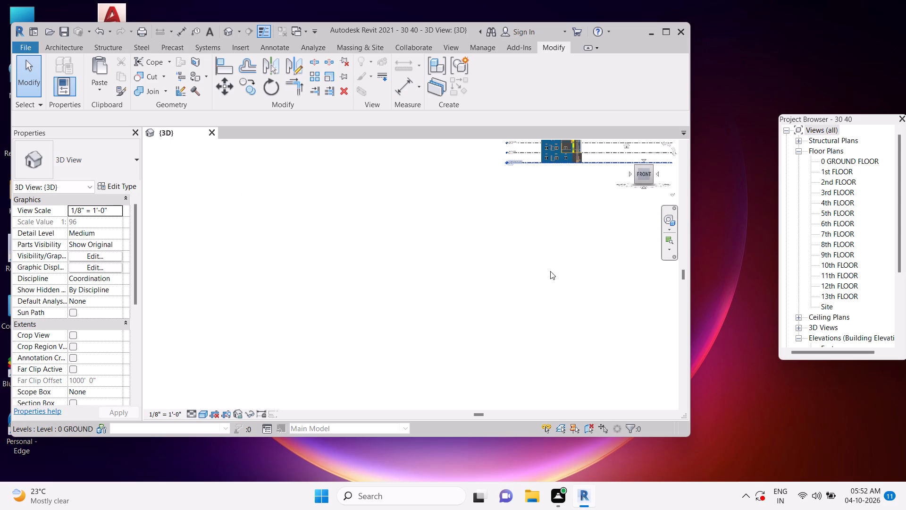
scroll(365, 347, "up", 2)
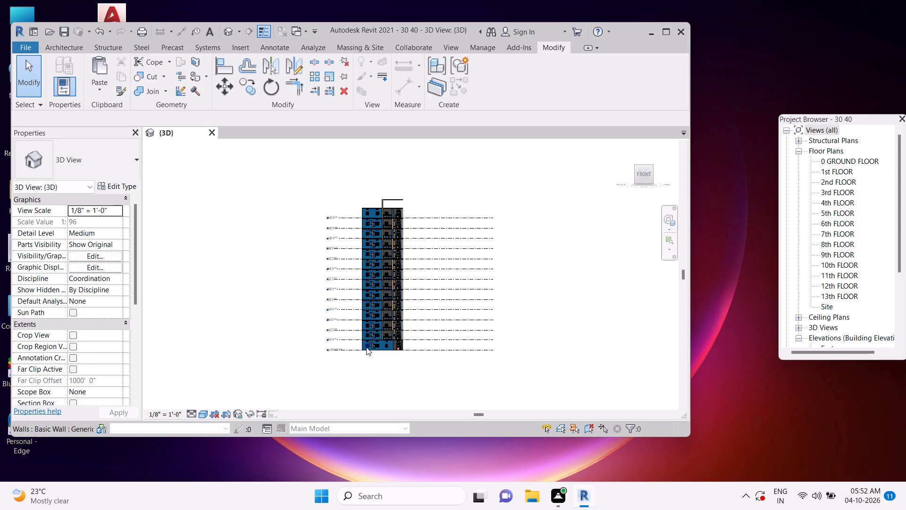
scroll(366, 347, "up", 14)
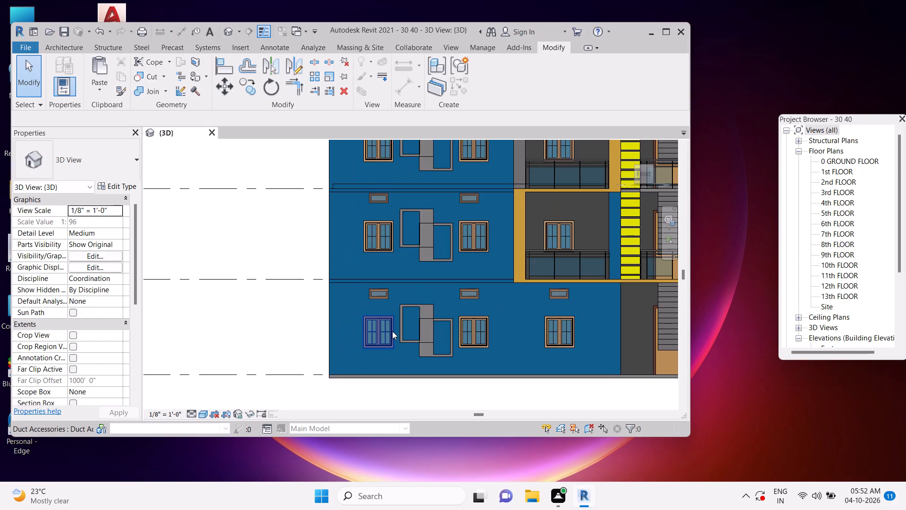
middle_click_drag(388, 331, 394, 298)
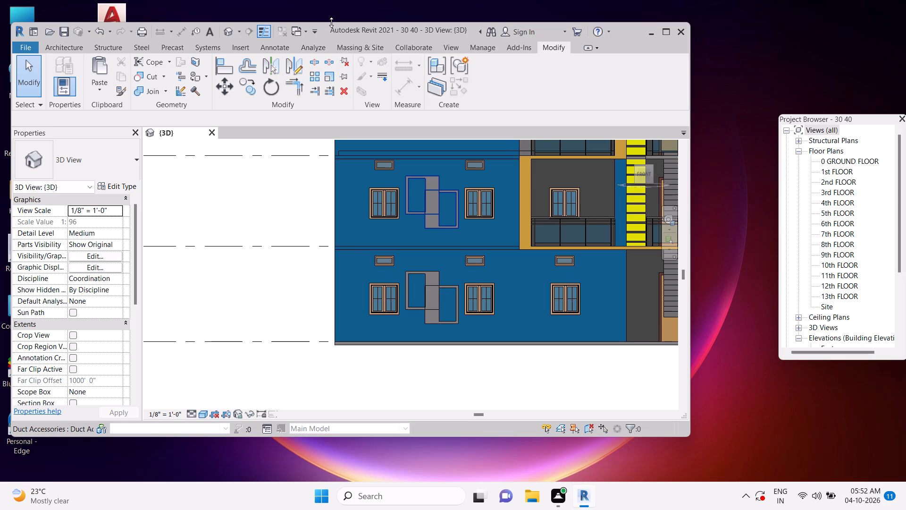
Resize the application window to a slightly shorter height.
left_click_drag(331, 22, 333, 139)
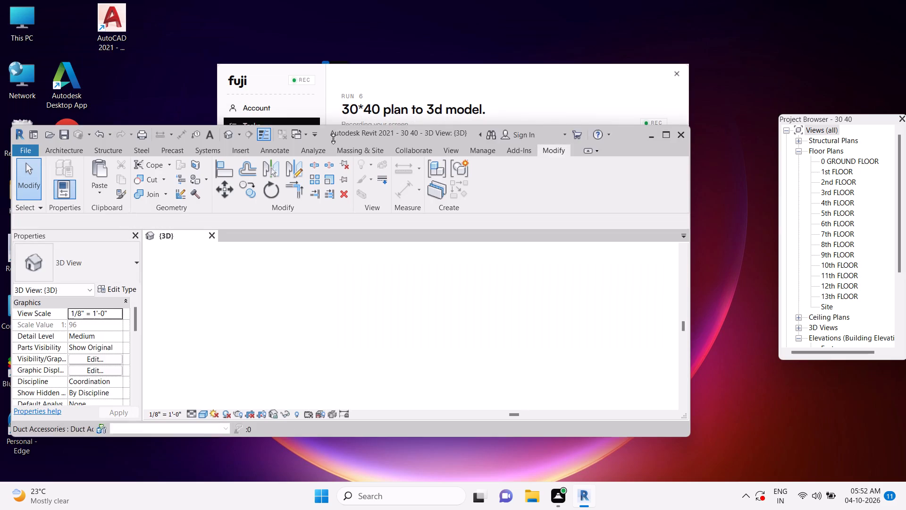
left_click_drag(333, 139, 333, 167)
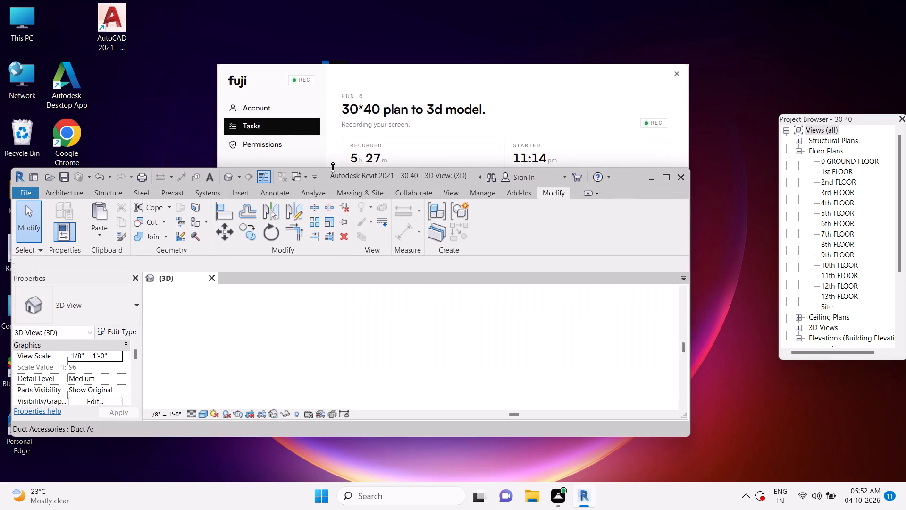
left_click_drag(333, 167, 341, 52)
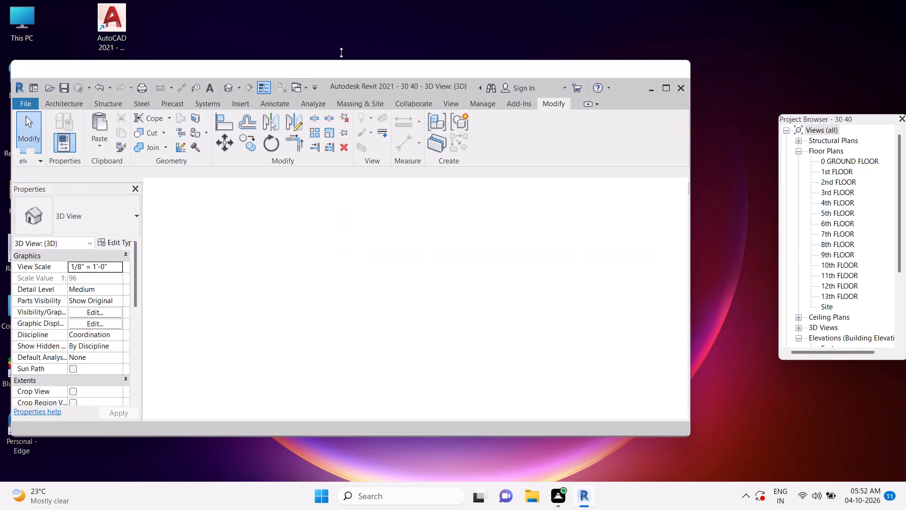
left_click_drag(341, 52, 345, 37)
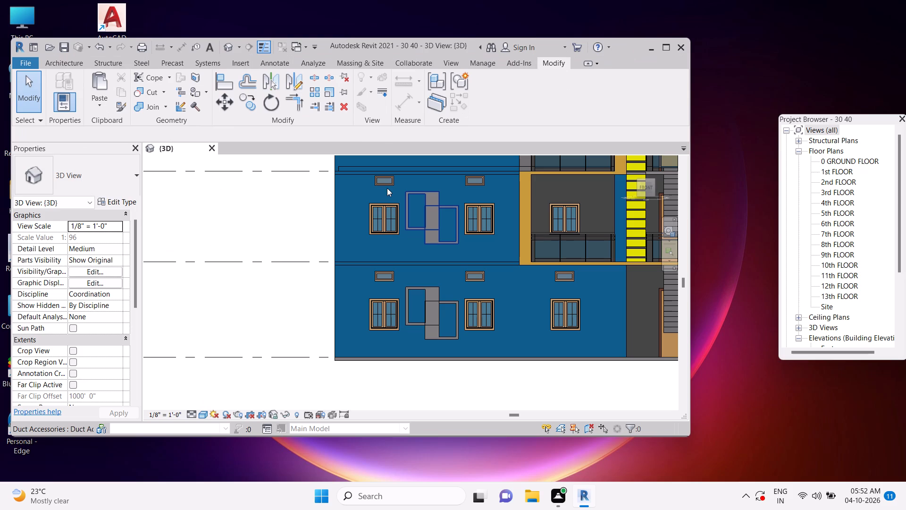
key("Escape")
key("Escape")
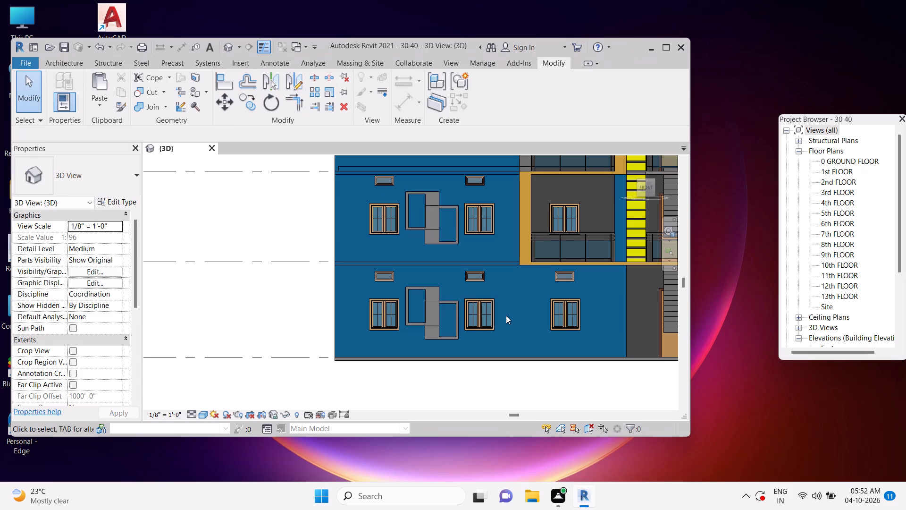
Save the project.
key("ctrl+s")
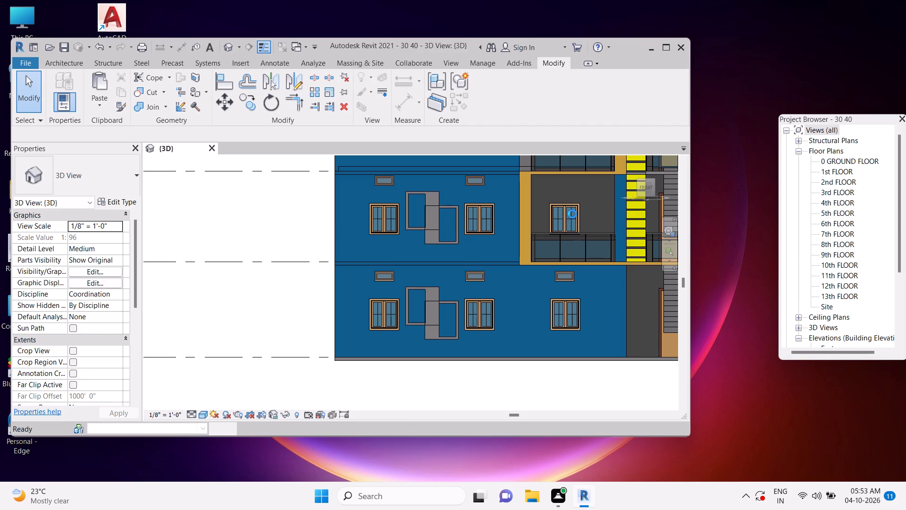
Examine the facade colours and wall frames floor by floor from the front, and the whole tower from a corner view.
middle_click_drag(599, 214, 562, 292)
scroll(564, 292, "down", 2)
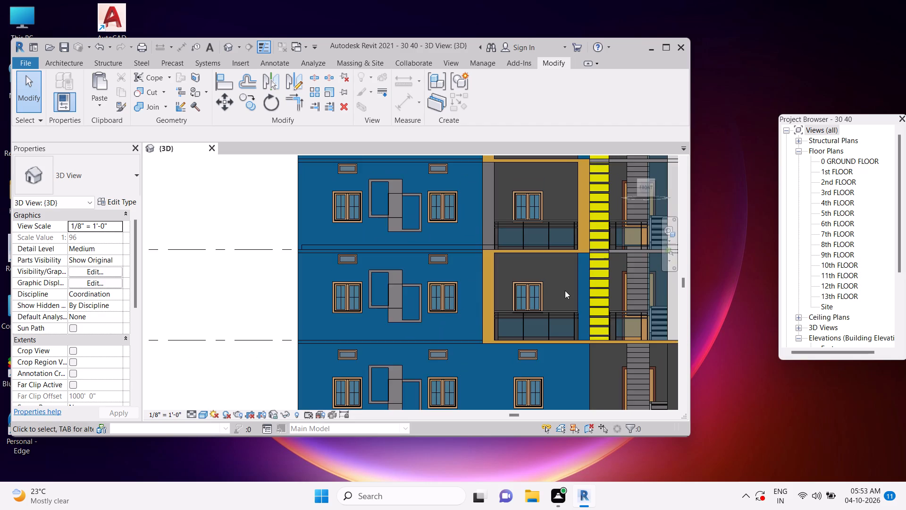
scroll(565, 290, "down", 2)
scroll(567, 248, "down", 5)
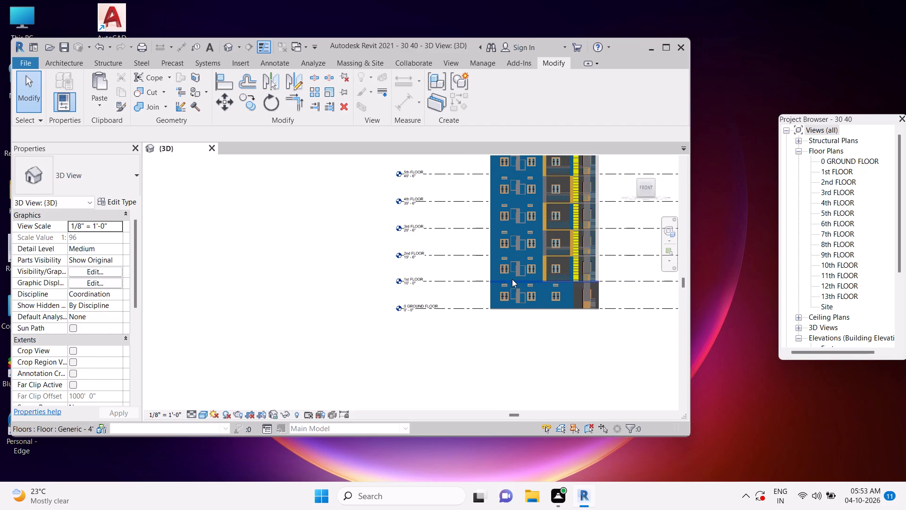
scroll(512, 279, "up", 10)
middle_click_drag(516, 223, 514, 226)
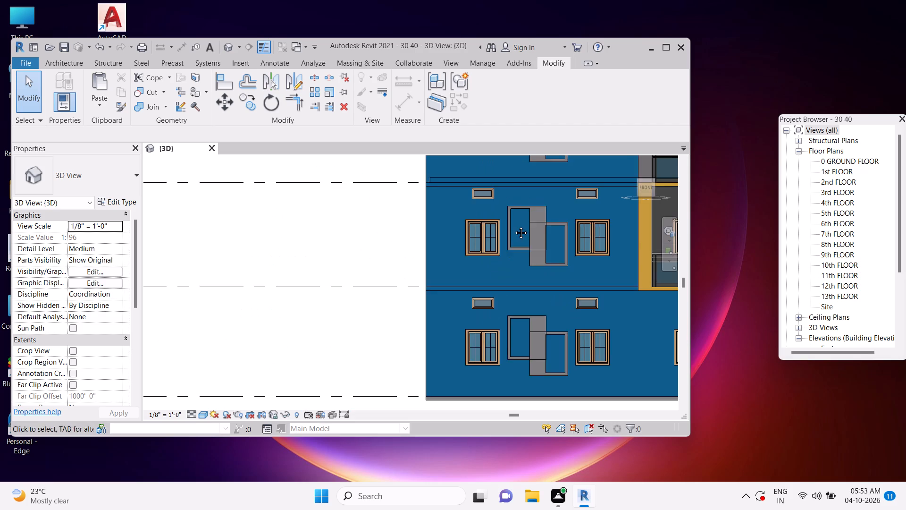
middle_click_drag(514, 226, 512, 228)
scroll(584, 274, "down", 4)
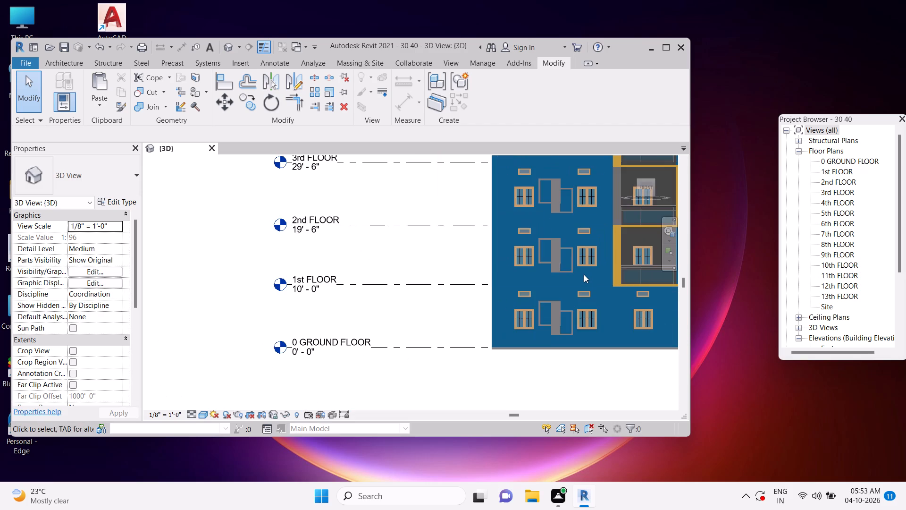
scroll(582, 275, "down", 3)
middle_click_drag(621, 272, 583, 297)
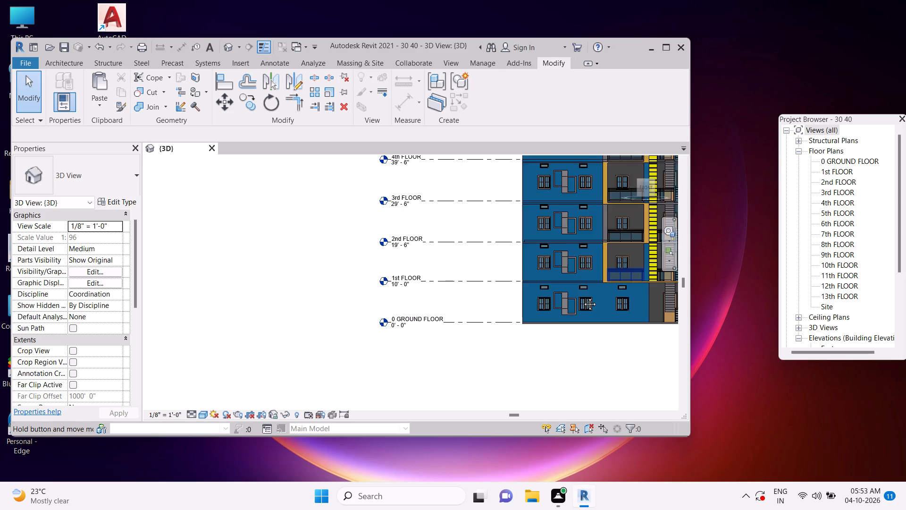
middle_click_drag(583, 297, 563, 308)
scroll(563, 308, "down", 2)
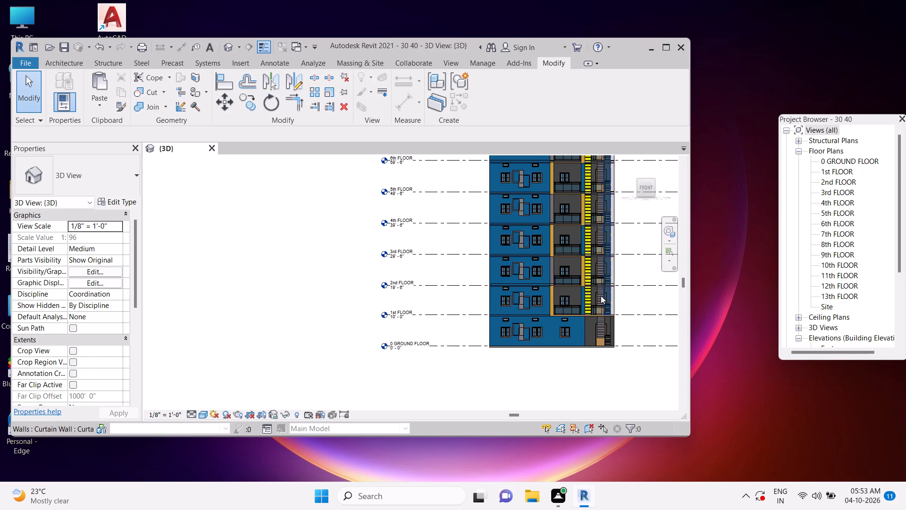
middle_click_drag(591, 308, 537, 384, "shift")
middle_click_drag(592, 316, 523, 365)
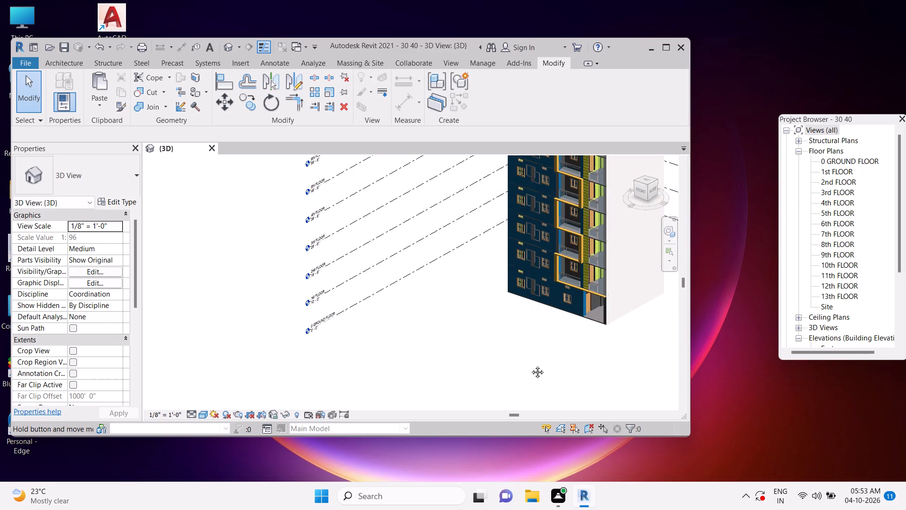
scroll(538, 353, "down", 5)
middle_click_drag(583, 238, 556, 288)
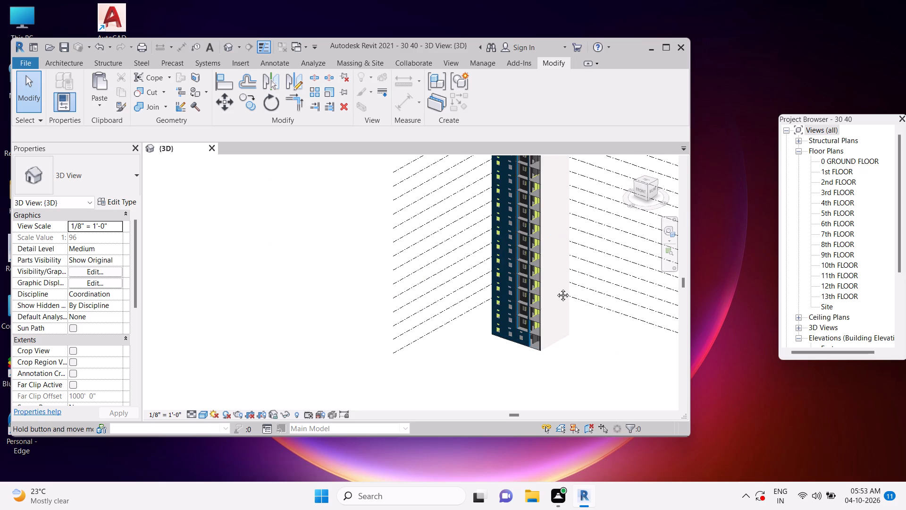
middle_click_drag(556, 288, 545, 297)
scroll(542, 315, "up", 1)
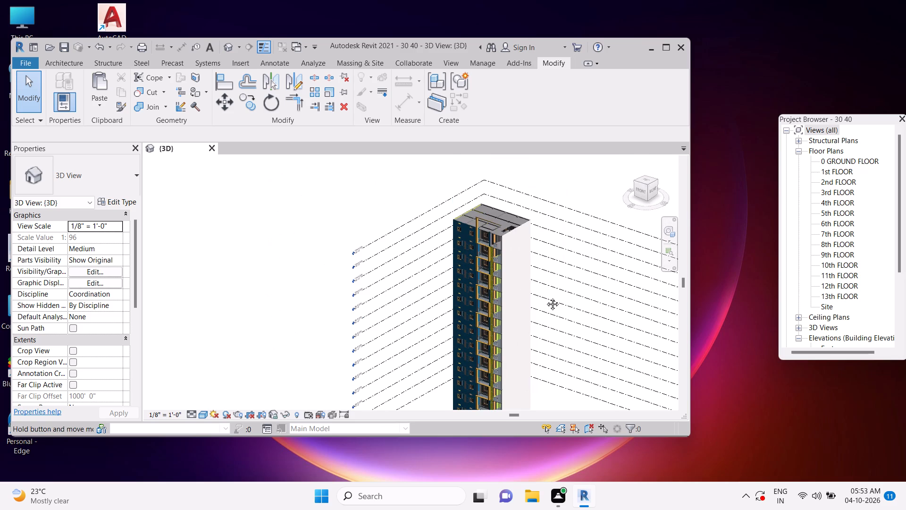
middle_click_drag(545, 297, 549, 280)
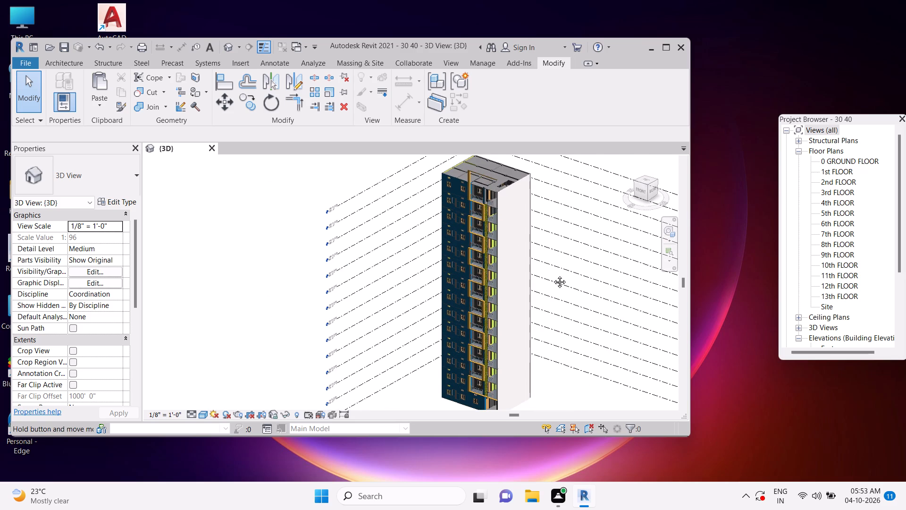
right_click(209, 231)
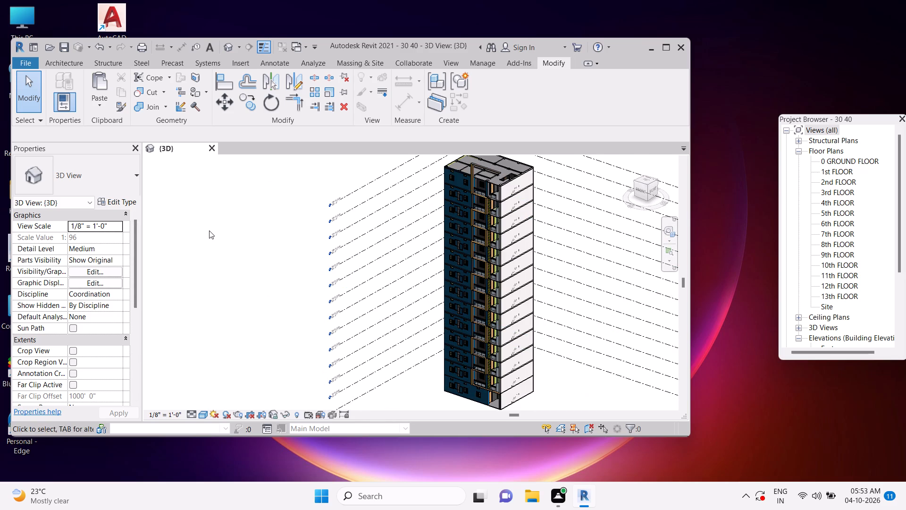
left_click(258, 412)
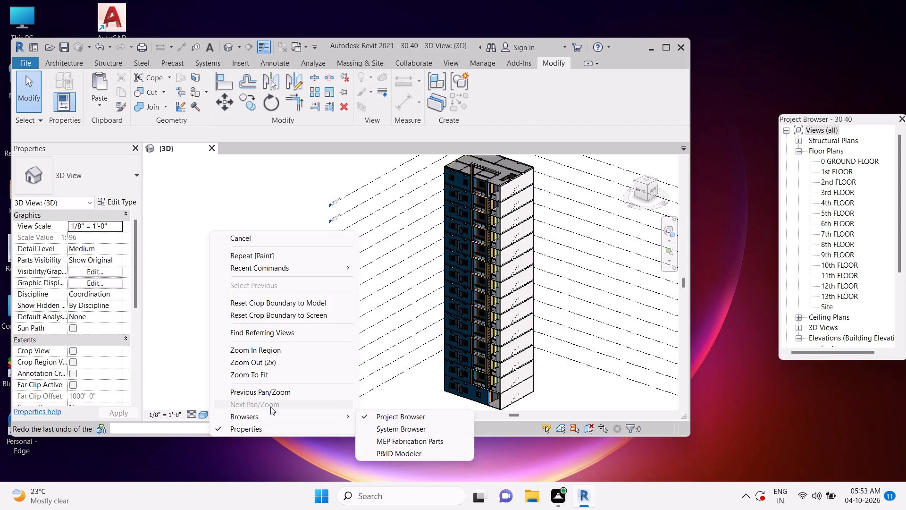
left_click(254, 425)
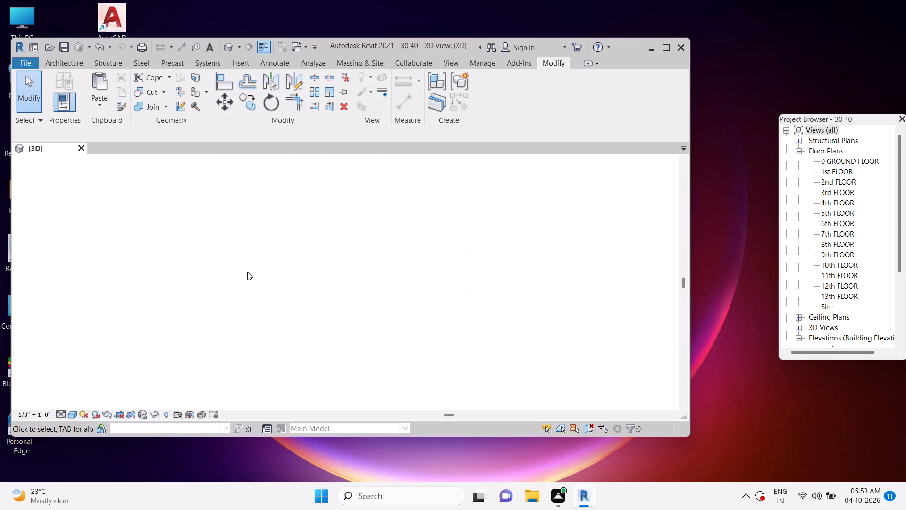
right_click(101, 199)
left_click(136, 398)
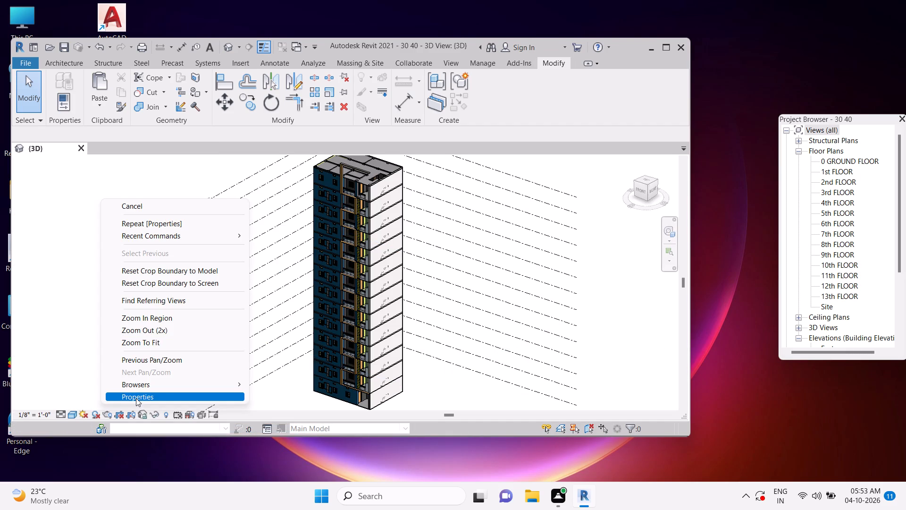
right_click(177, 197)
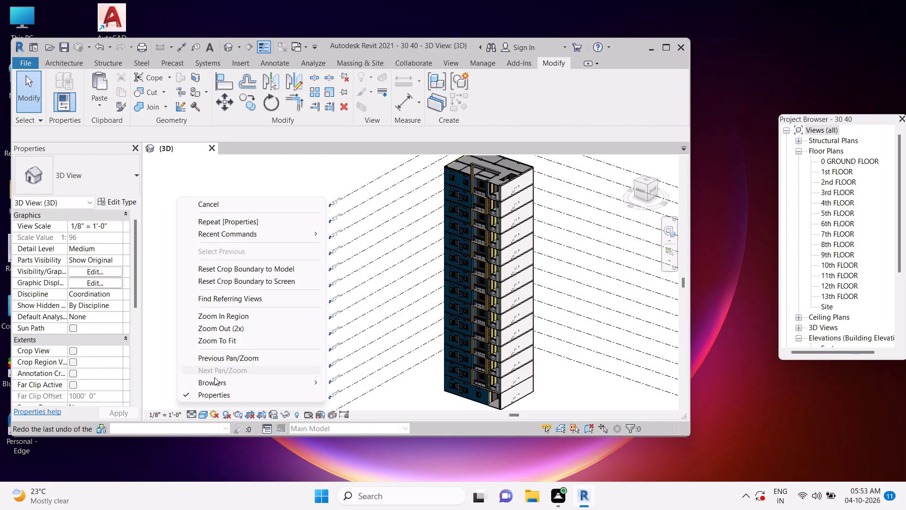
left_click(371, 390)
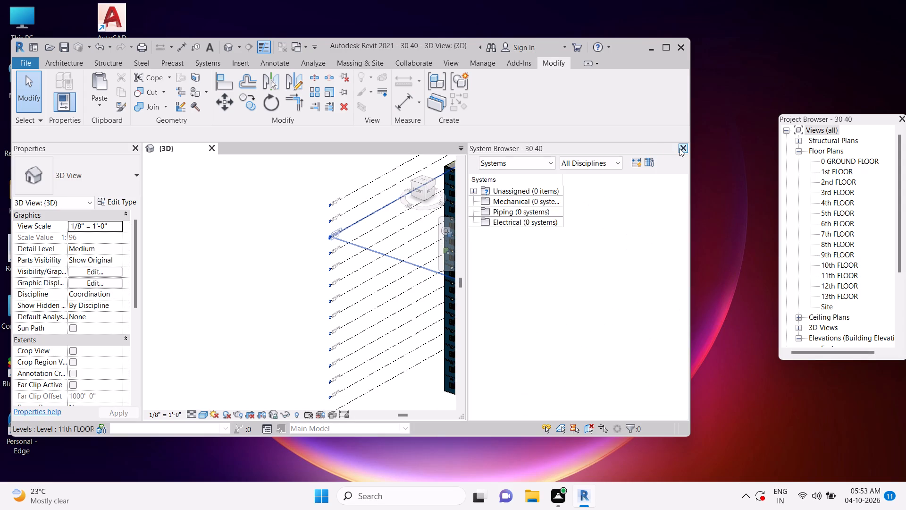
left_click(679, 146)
Hide the Project Browser.
right_click(246, 197)
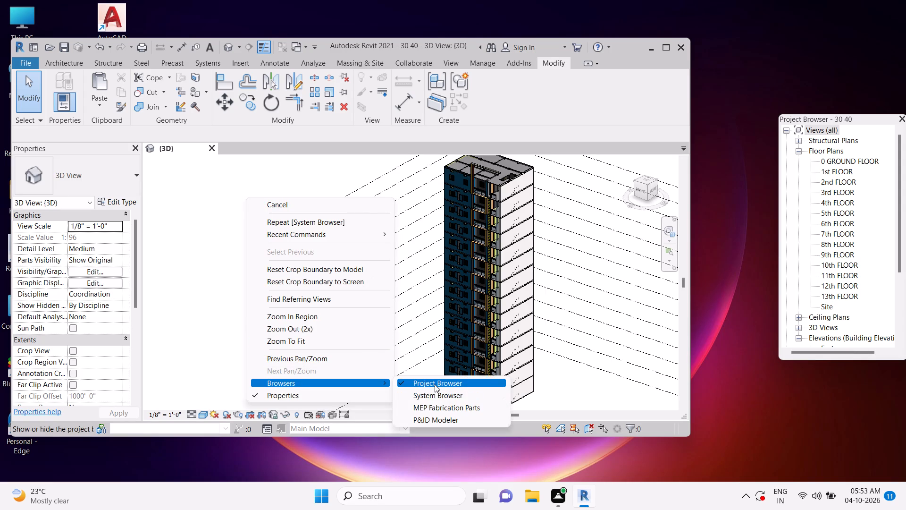
left_click(435, 383)
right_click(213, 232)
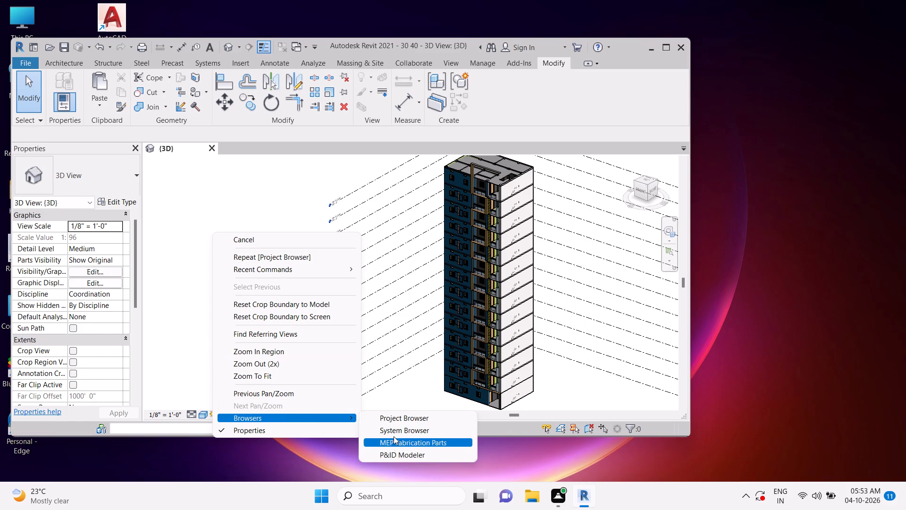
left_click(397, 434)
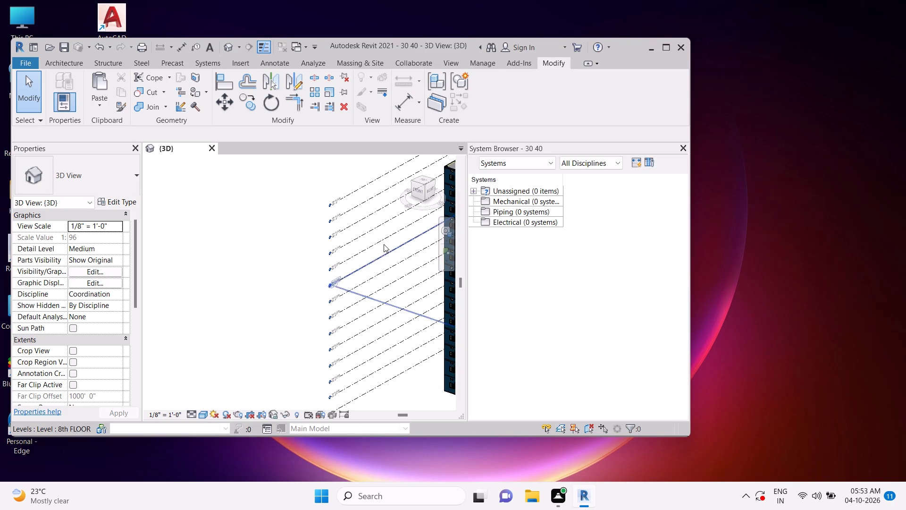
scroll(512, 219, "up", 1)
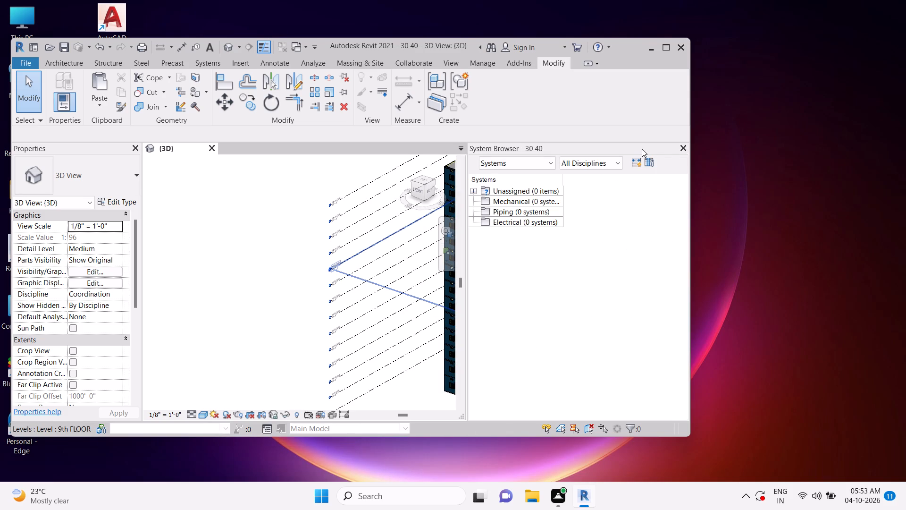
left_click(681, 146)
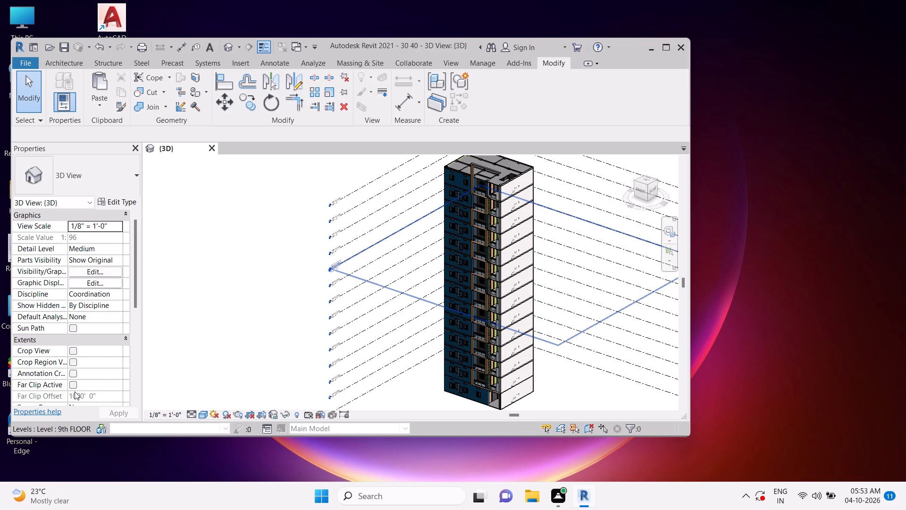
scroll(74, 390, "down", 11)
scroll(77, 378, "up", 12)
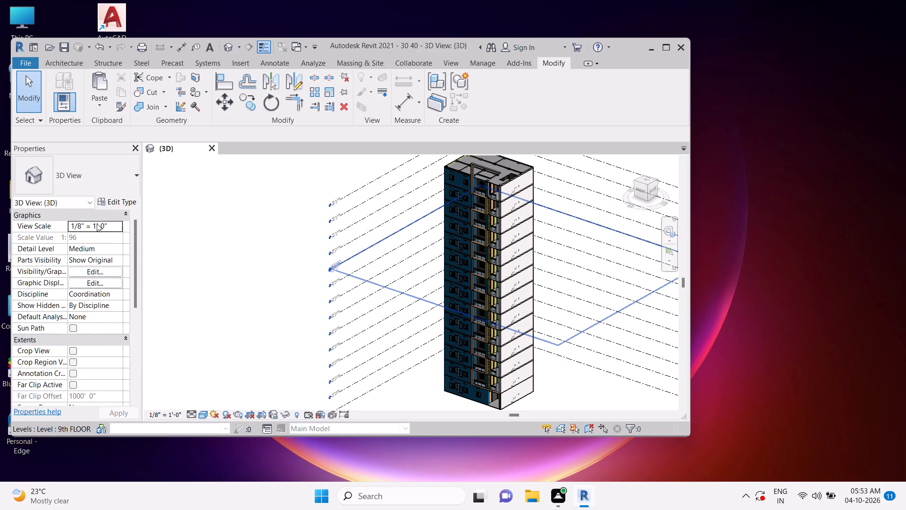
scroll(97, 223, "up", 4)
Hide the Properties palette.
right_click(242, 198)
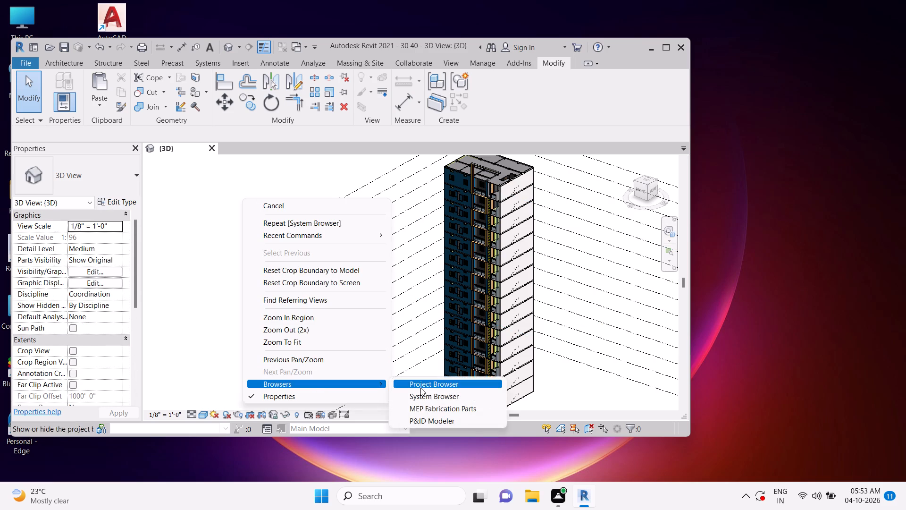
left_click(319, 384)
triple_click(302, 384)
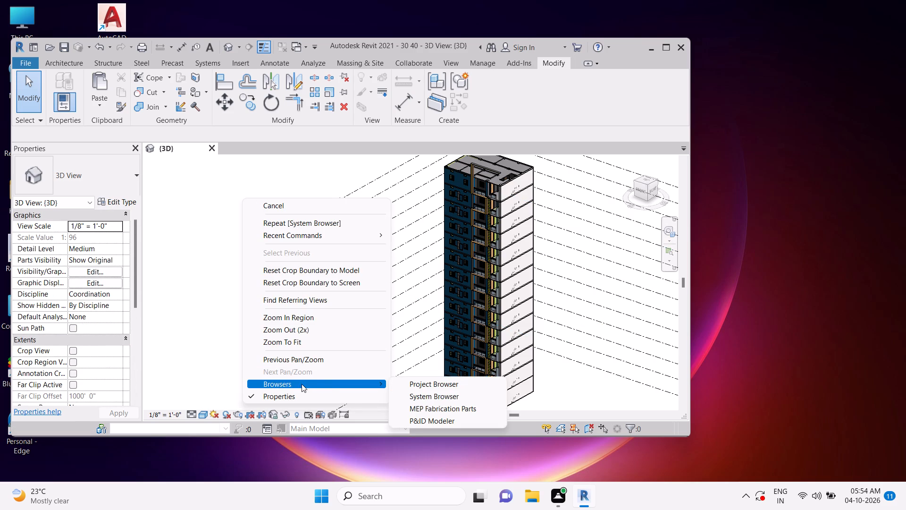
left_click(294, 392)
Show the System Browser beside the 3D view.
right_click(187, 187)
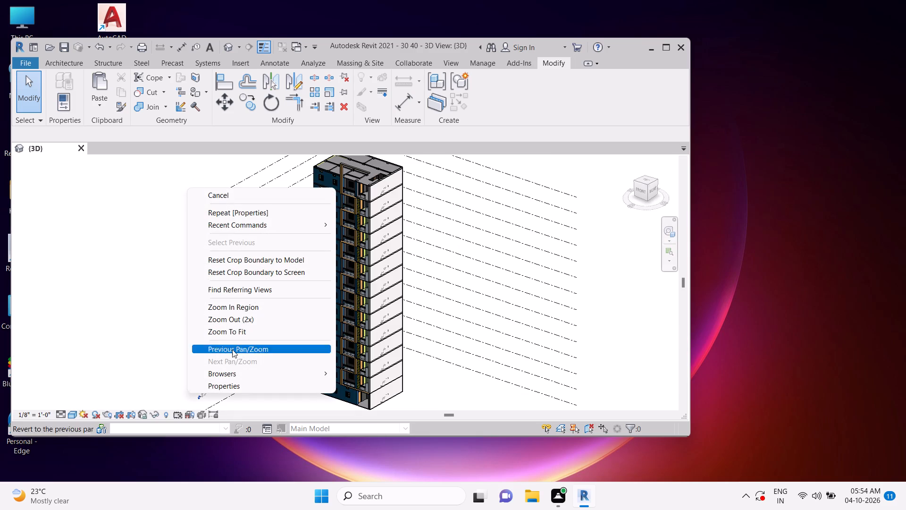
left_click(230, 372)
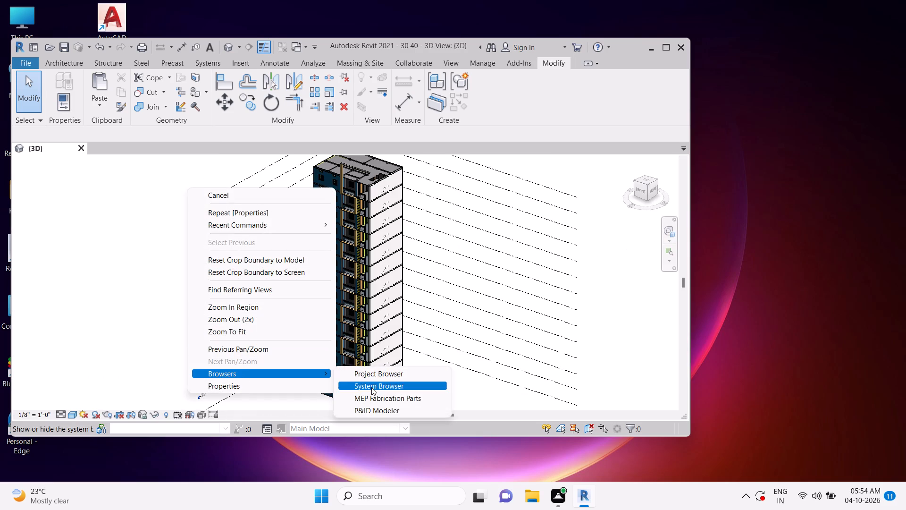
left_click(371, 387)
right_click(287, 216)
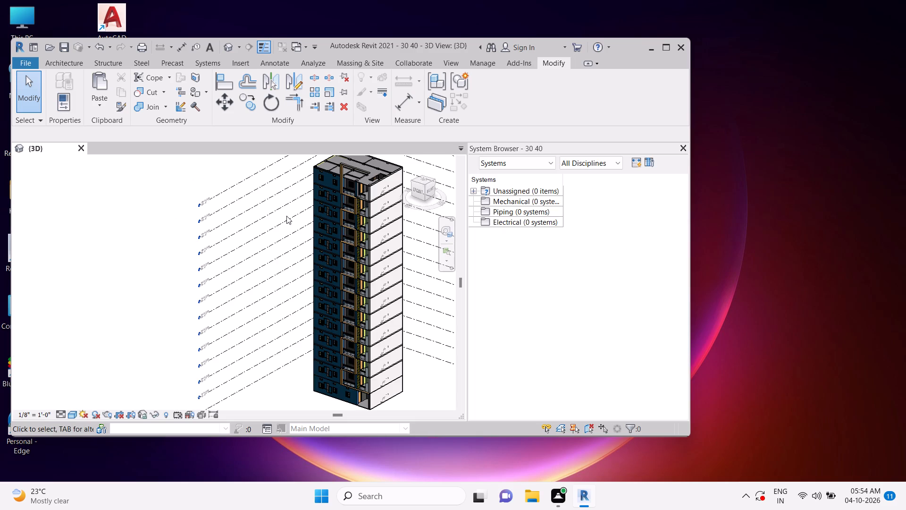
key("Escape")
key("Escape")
Show the Project Browser.
right_click(123, 212)
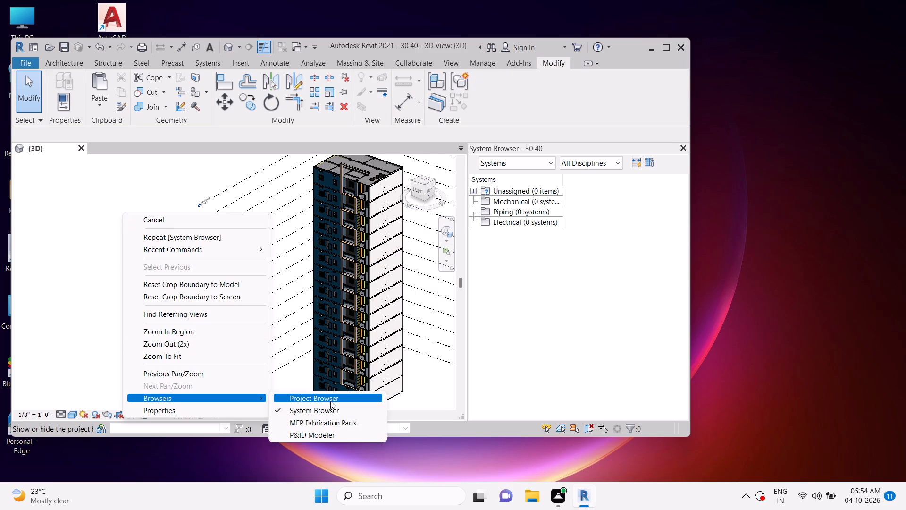
left_click(329, 400)
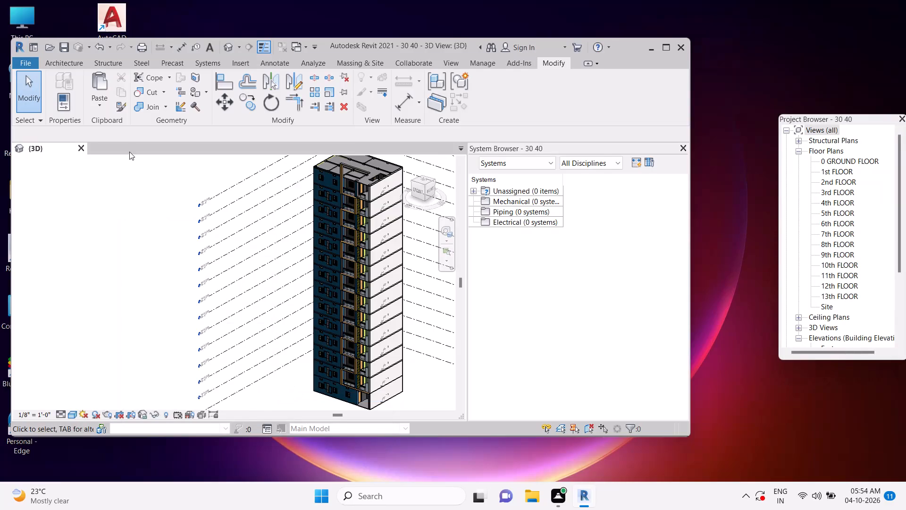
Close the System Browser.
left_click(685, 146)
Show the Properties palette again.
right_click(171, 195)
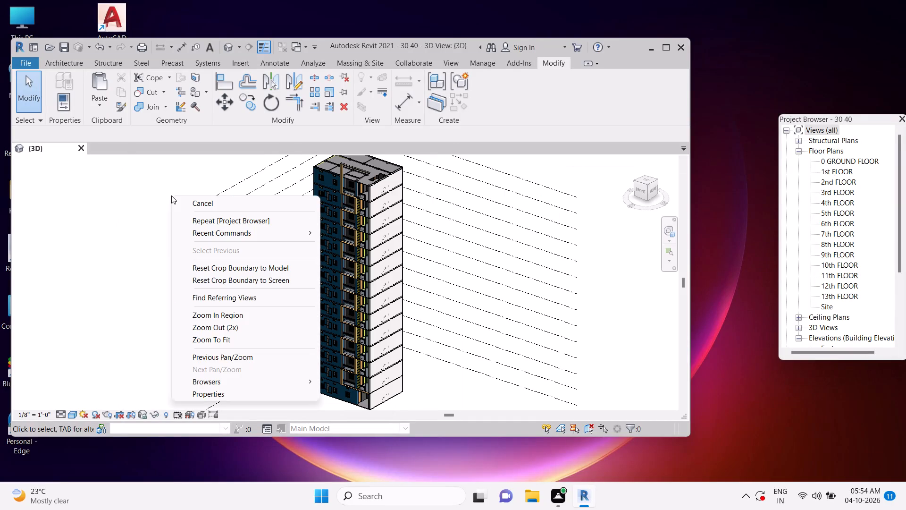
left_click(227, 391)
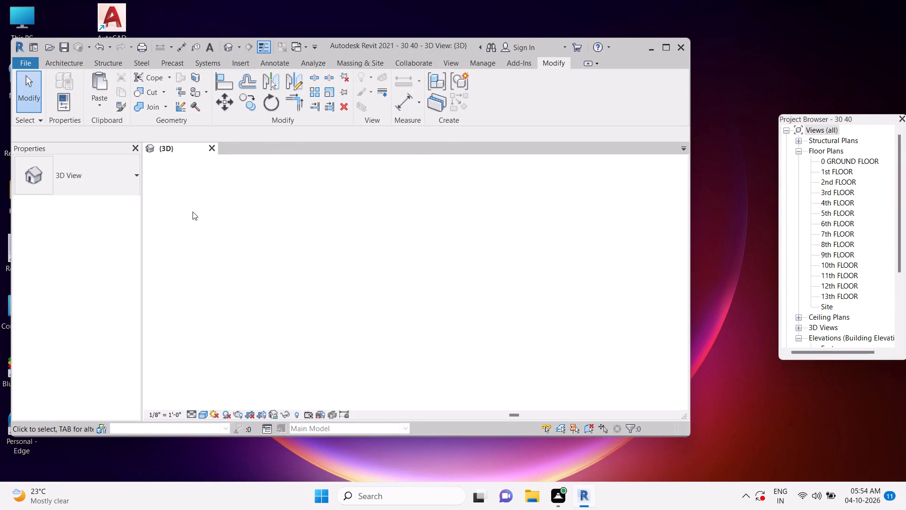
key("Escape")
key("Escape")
Render the 3D view with the whole apartment tower in frame, using the Medium quality setting.
scroll(299, 231, "down", 4)
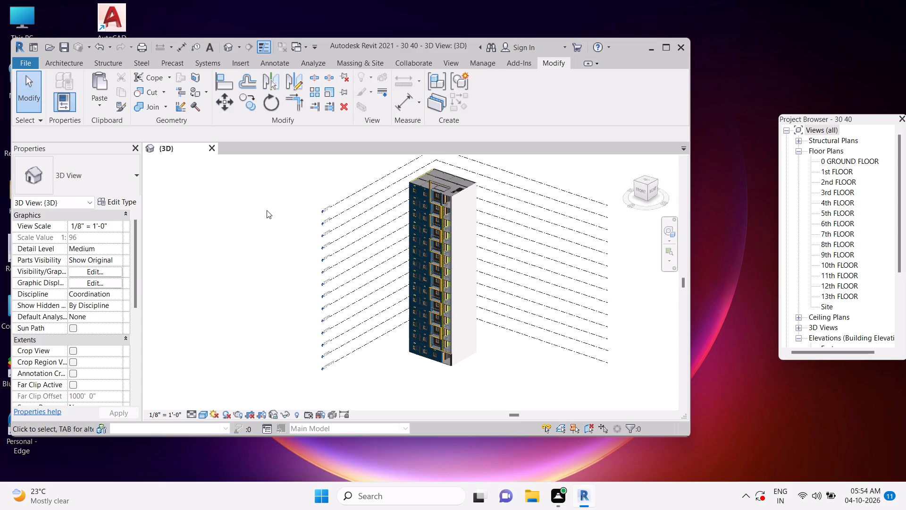
type("rr")
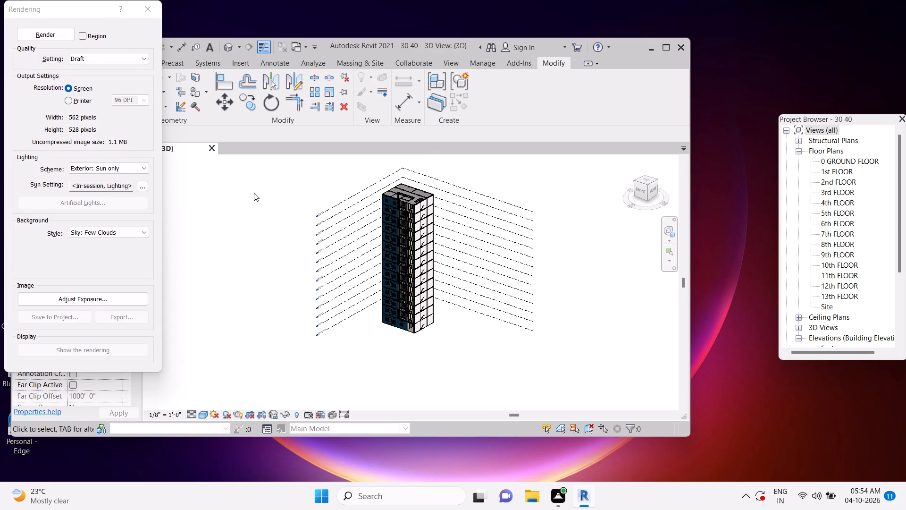
left_click(106, 56)
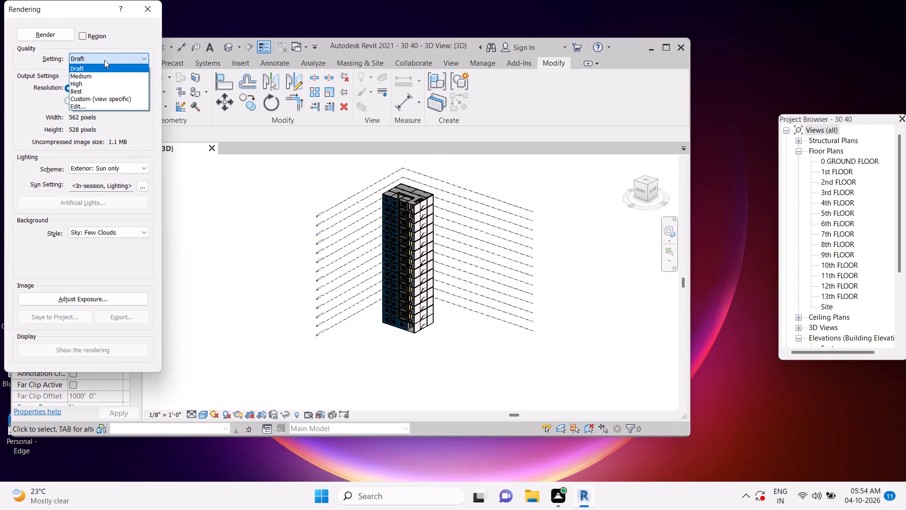
left_click(91, 77)
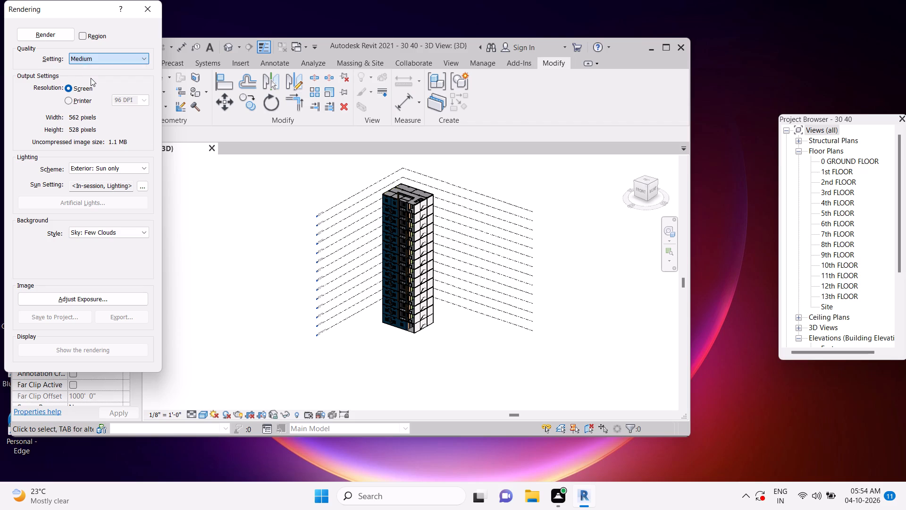
left_click(55, 39)
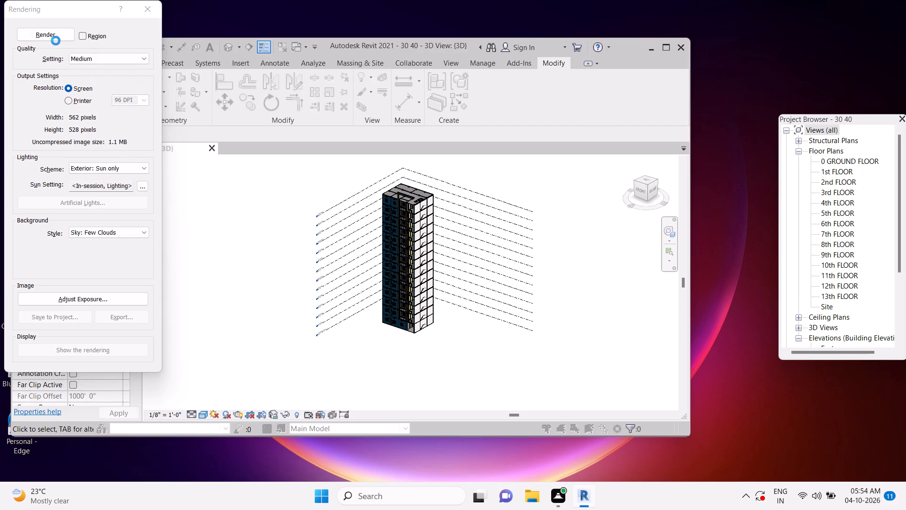
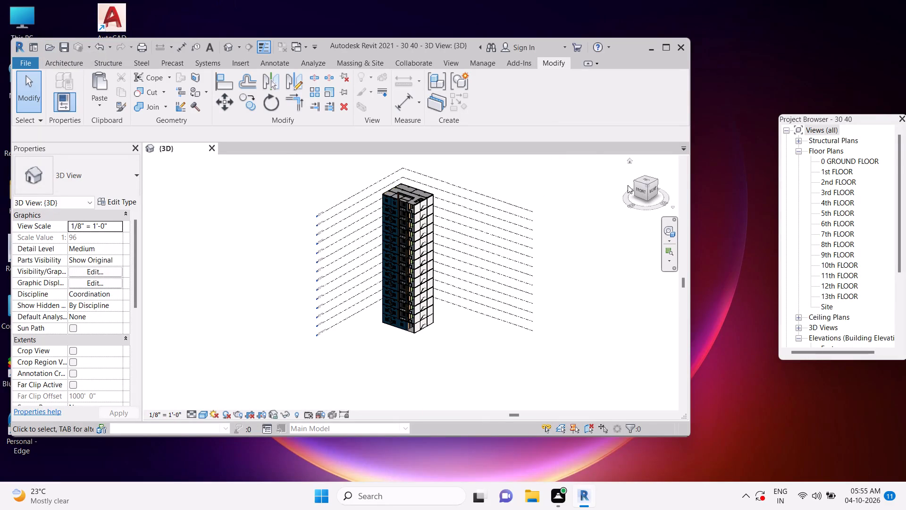
From the front view, open the yellow facade frame in-place and edit its extrusion sketch.
left_click(640, 187)
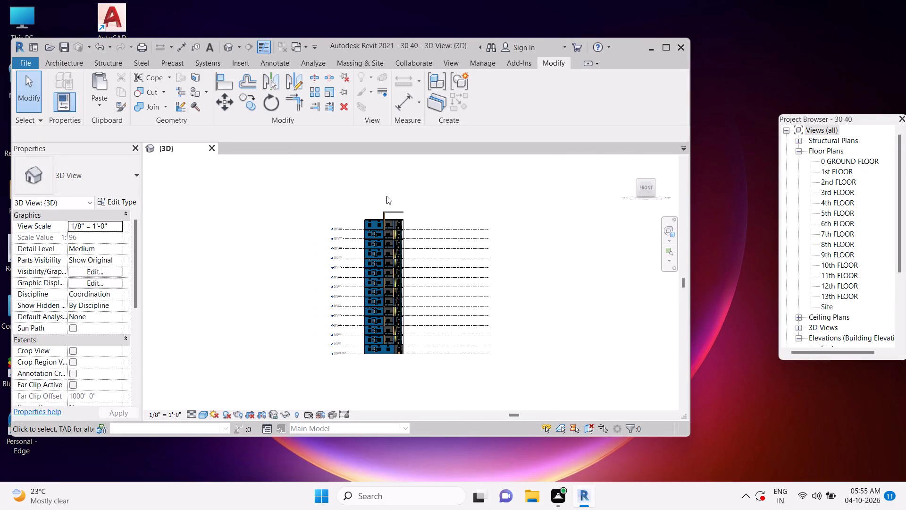
scroll(398, 216, "up", 11)
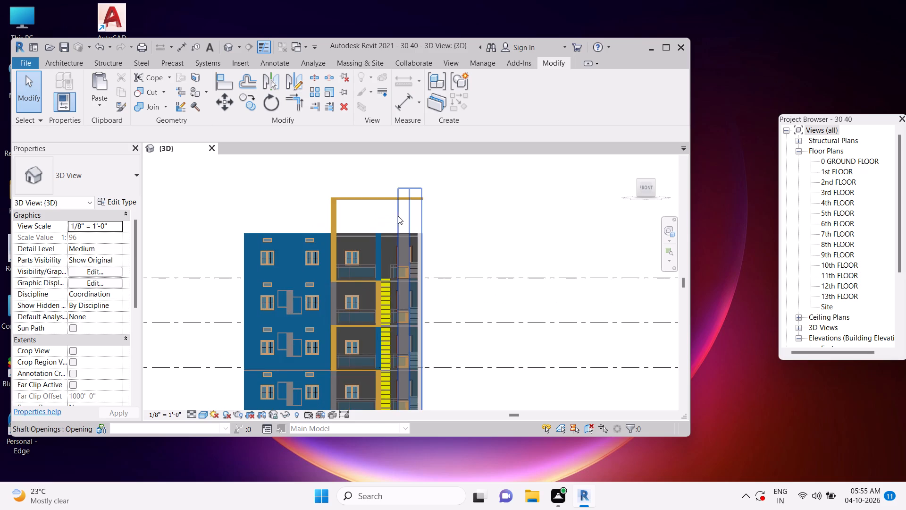
left_click(390, 203)
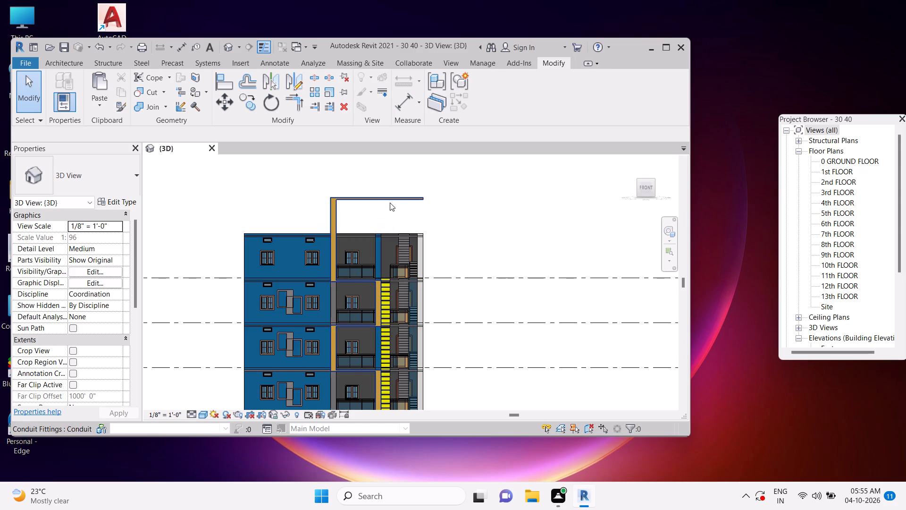
left_click(484, 88)
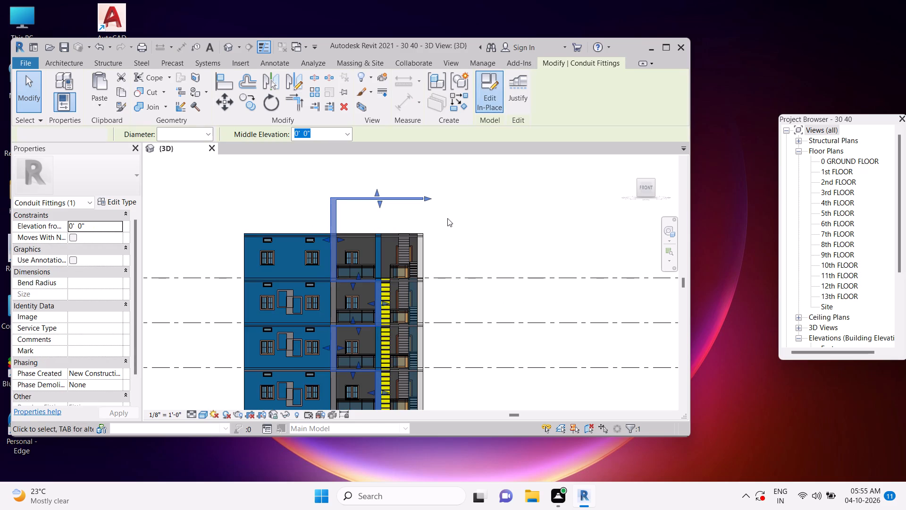
left_click(425, 203)
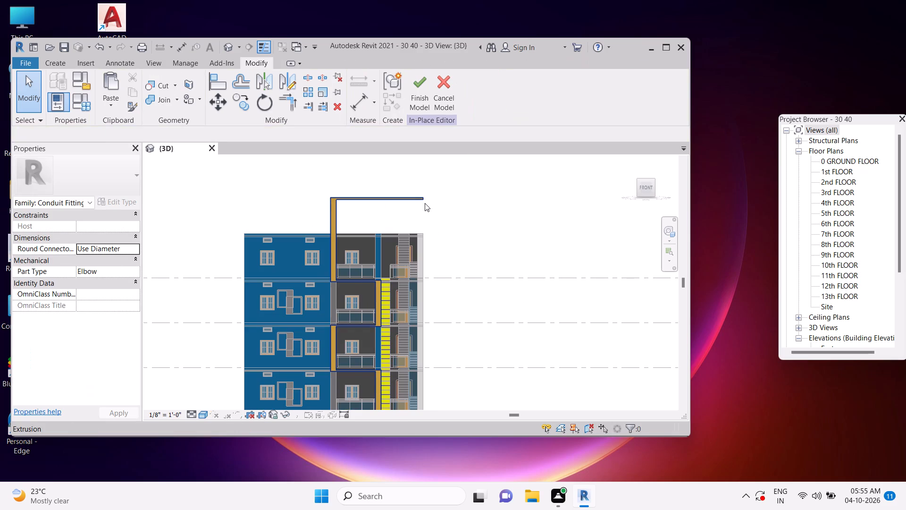
left_click(428, 109)
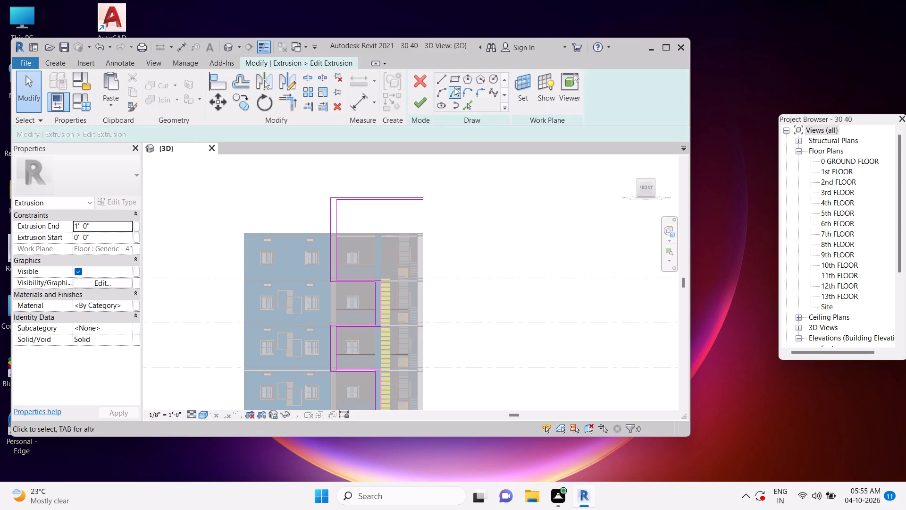
Add a sketch line from the outer edge of the top floor's right-hand corner column, using Pick Lines.
left_click(445, 84)
scroll(420, 216, "up", 5)
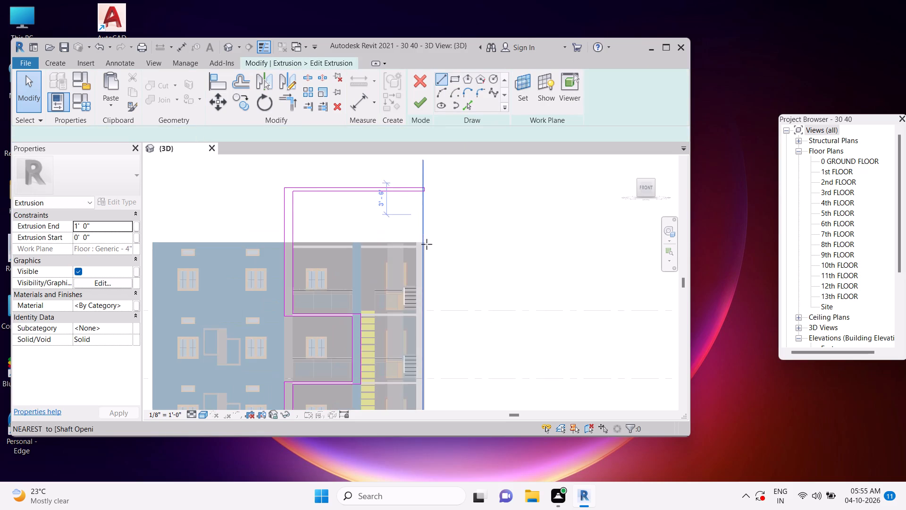
left_click(468, 110)
left_click(428, 273)
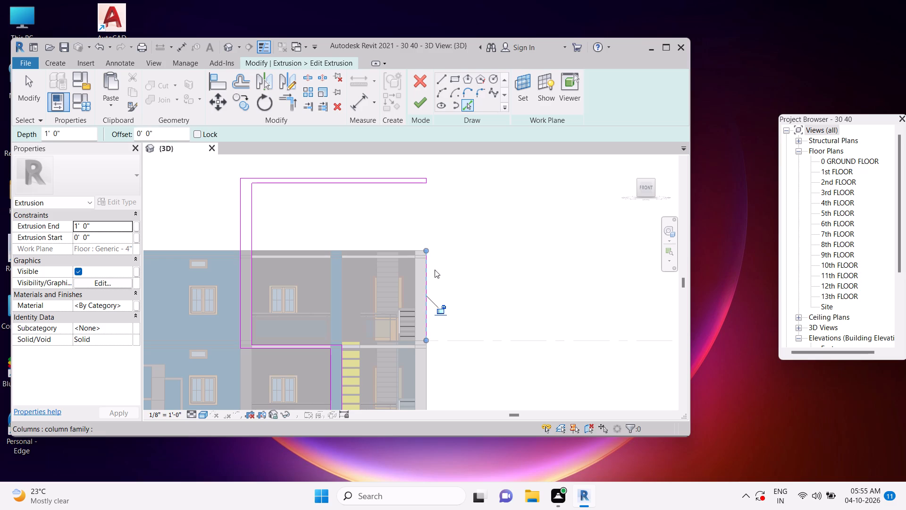
key("Escape")
key("Escape")
key("Escape")
key("Escape")
key("Escape")
key("Escape")
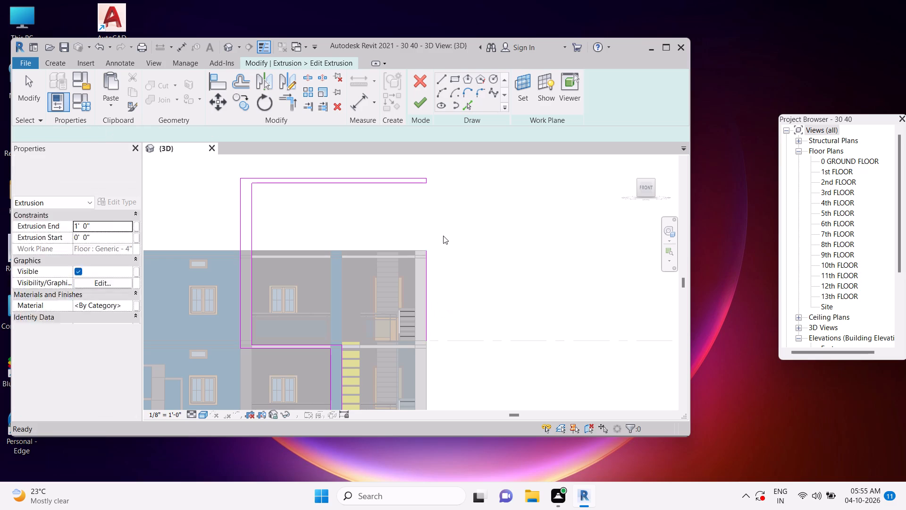
key("Escape")
key("Escape")
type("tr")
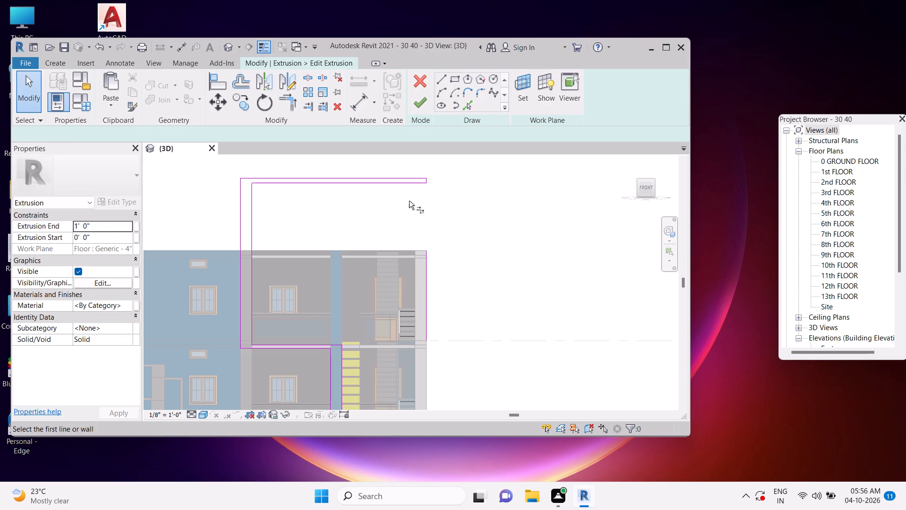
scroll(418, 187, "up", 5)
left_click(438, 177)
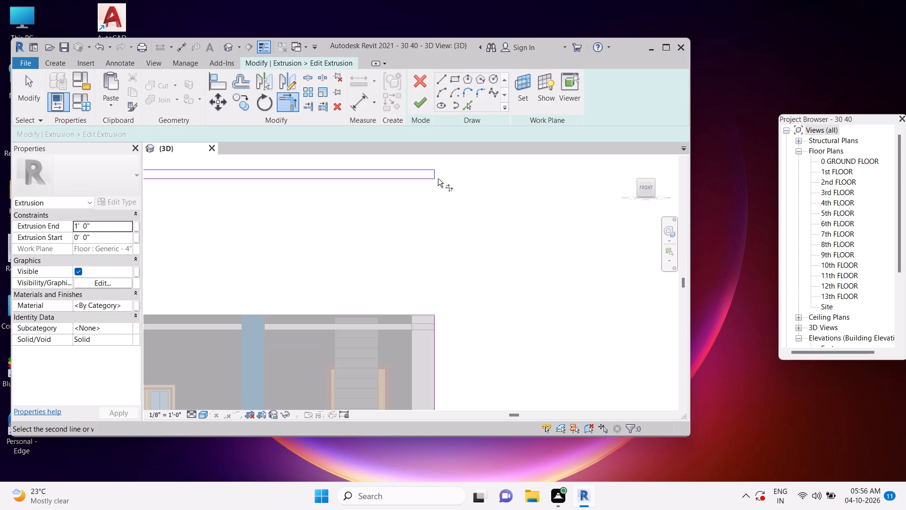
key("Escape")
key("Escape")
Delete the short sketch line that closes the free end of the frame's top beam.
left_click(438, 176)
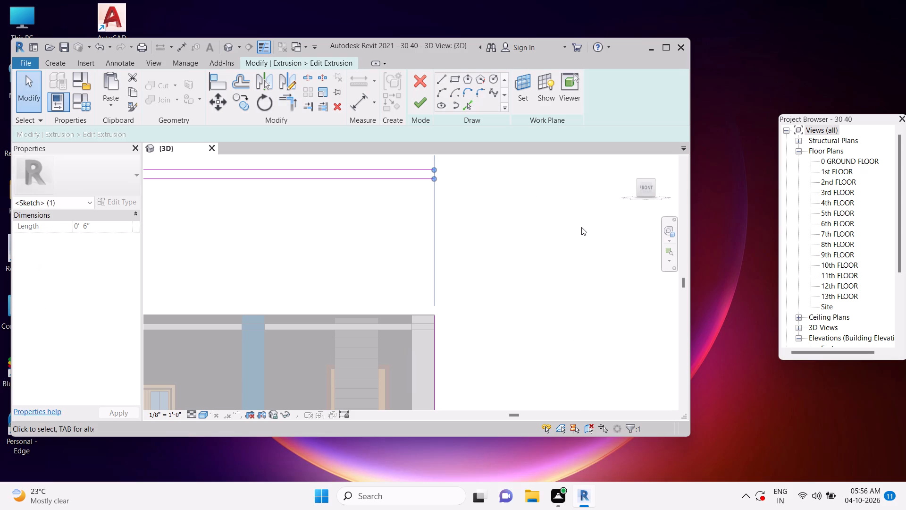
key("Delete")
key("Escape")
key("Escape")
key("Escape")
key("Escape")
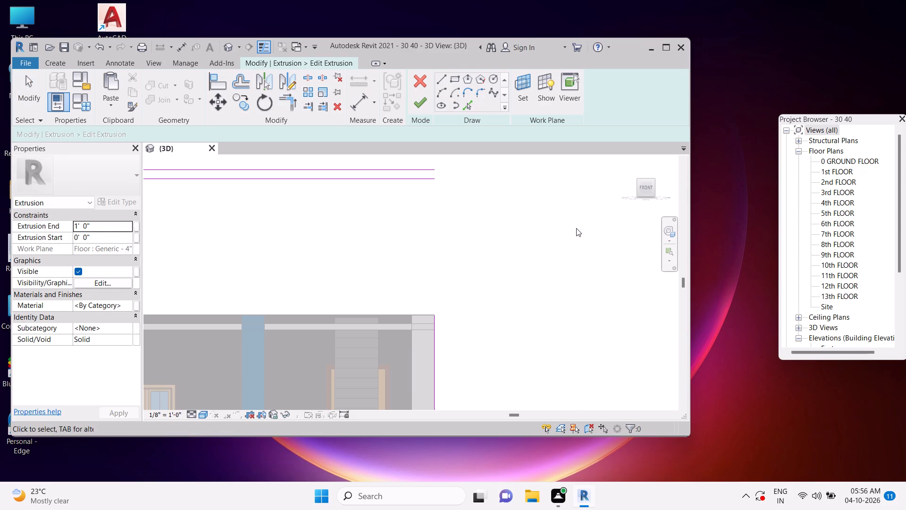
key("Escape")
Extend the column's outer sketch line up to meet the top line of the beam, forming a corner.
type("tr")
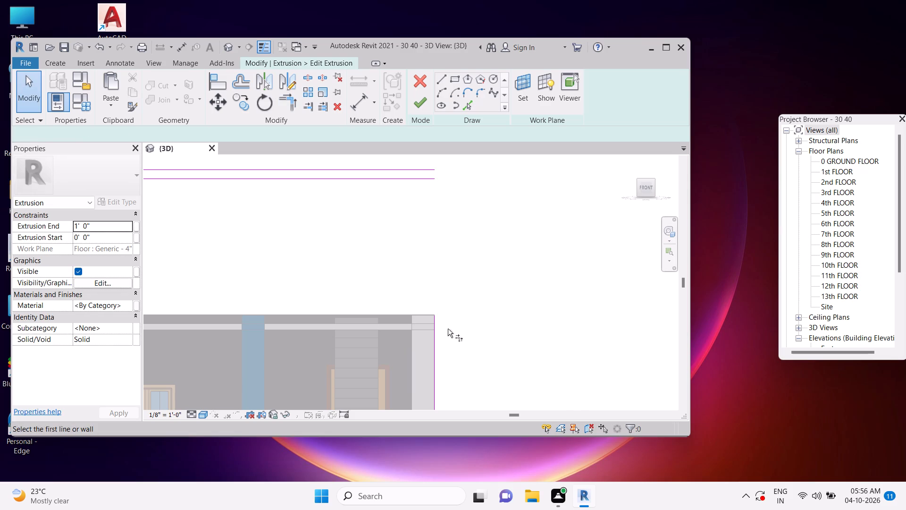
left_click(438, 328)
left_click(424, 173)
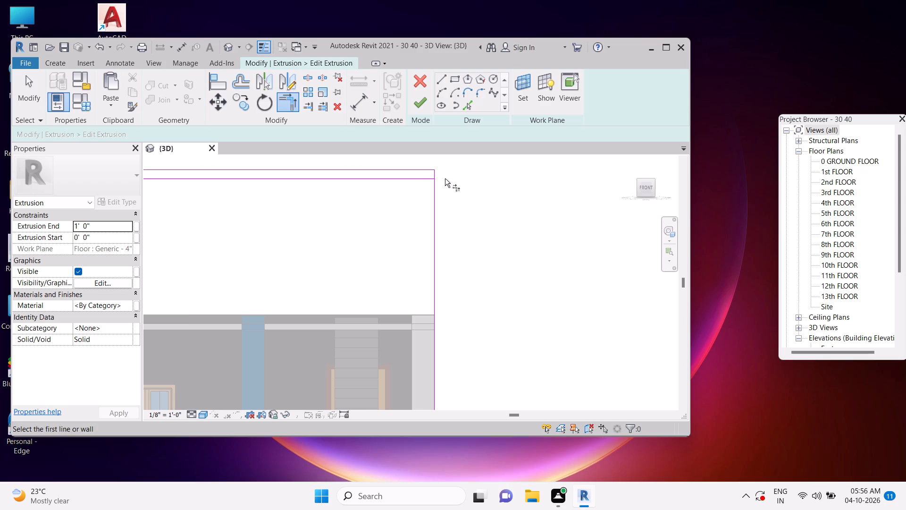
scroll(448, 184, "down", 4)
key("Escape")
key("Escape")
scroll(473, 293, "down", 4)
key("Escape")
key("Escape")
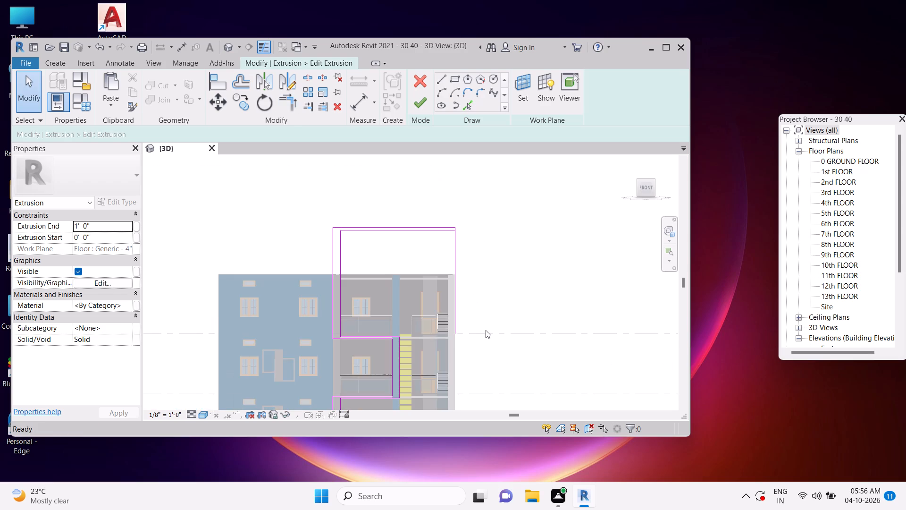
key("Escape")
key("Escape")
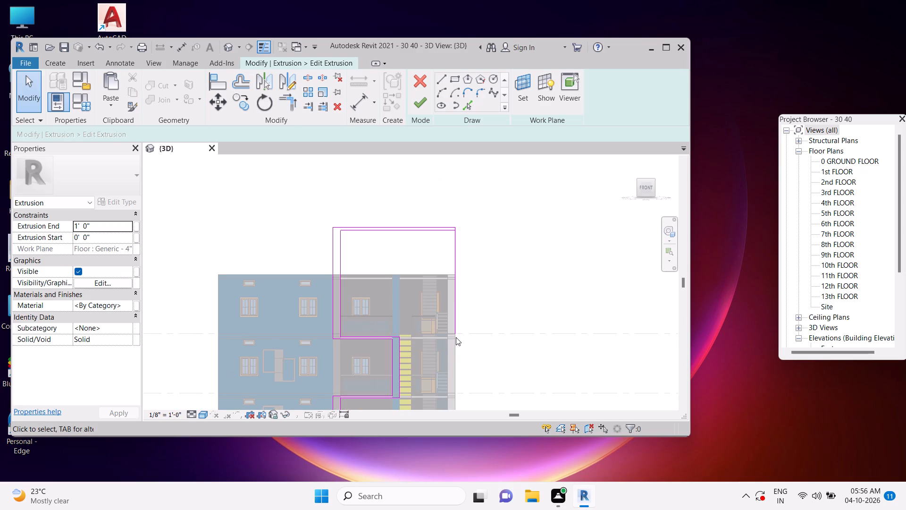
Add a sketch line from the inner edge of the same corner column, using Pick Lines.
scroll(452, 338, "up", 6)
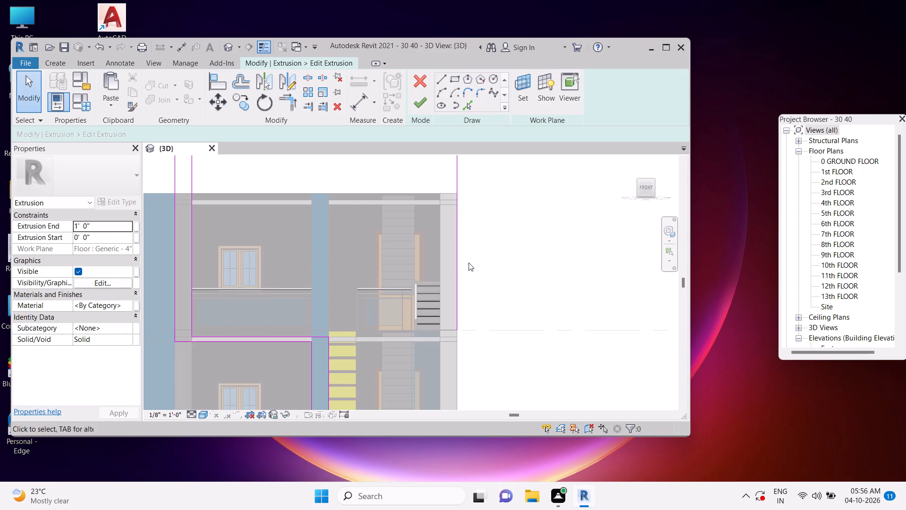
middle_click_drag(475, 274, 487, 340)
scroll(497, 268, "down", 3)
key("Escape")
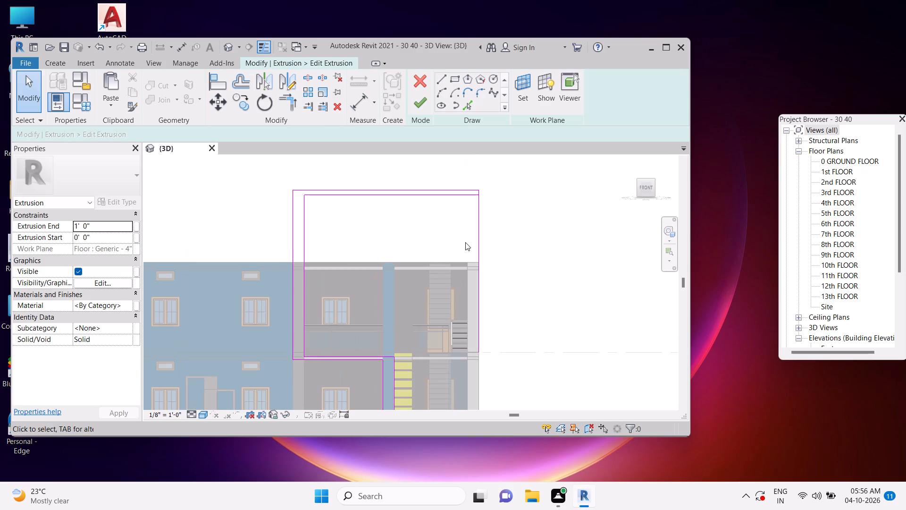
key("Escape")
left_click(463, 101)
left_click(470, 284)
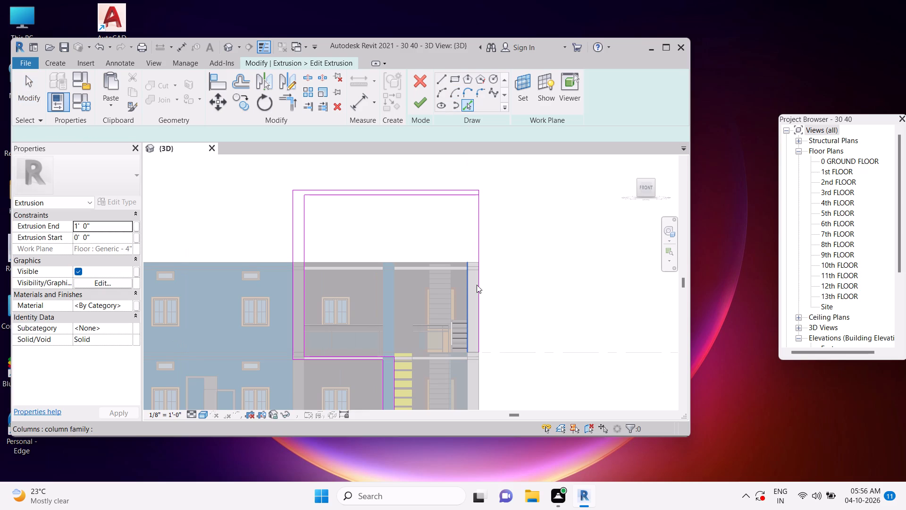
key("Escape")
key("Escape")
key("Escape")
key("Escape")
key("Escape")
scroll(474, 265, "up", 4)
key("Escape")
key("Escape")
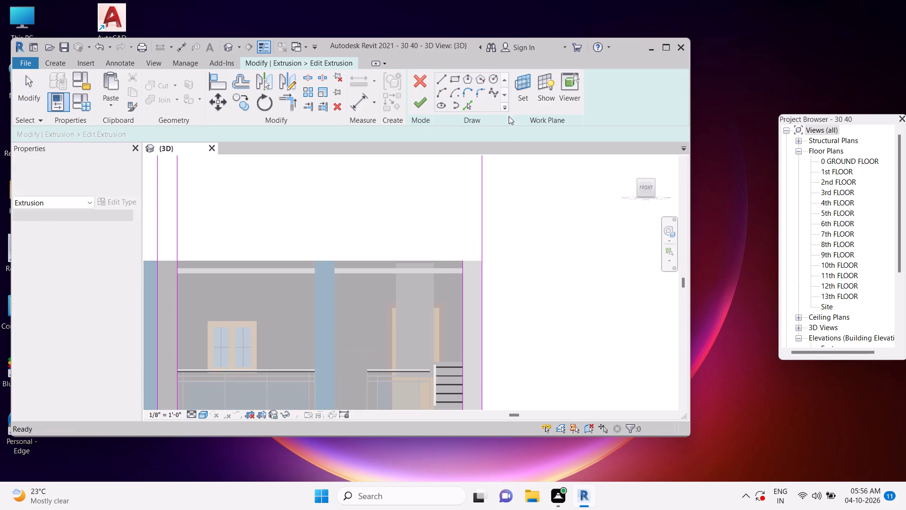
Add a sketch line from the top edge of the corner column, using Pick Lines.
left_click(470, 107)
left_click(473, 258)
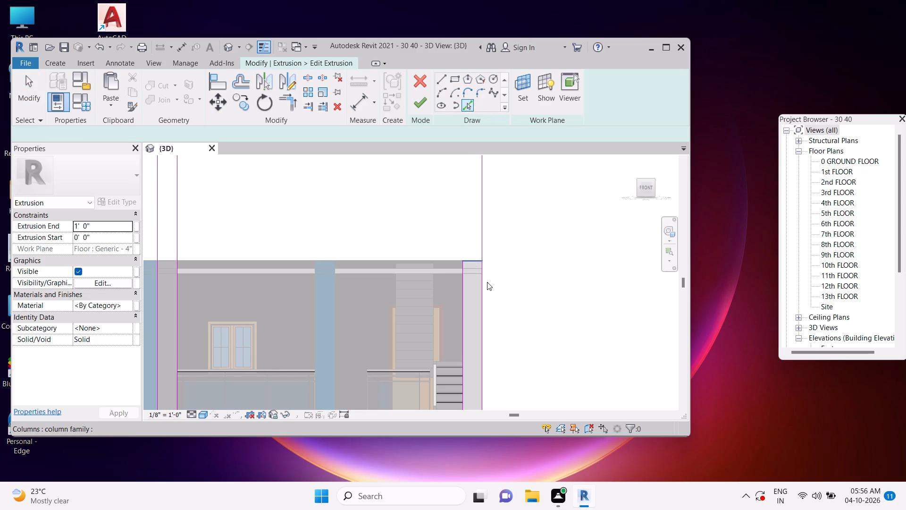
key("Escape")
key("Escape")
key("Escape")
key("Escape")
key("Escape")
key("Escape")
key("Escape")
key("Escape")
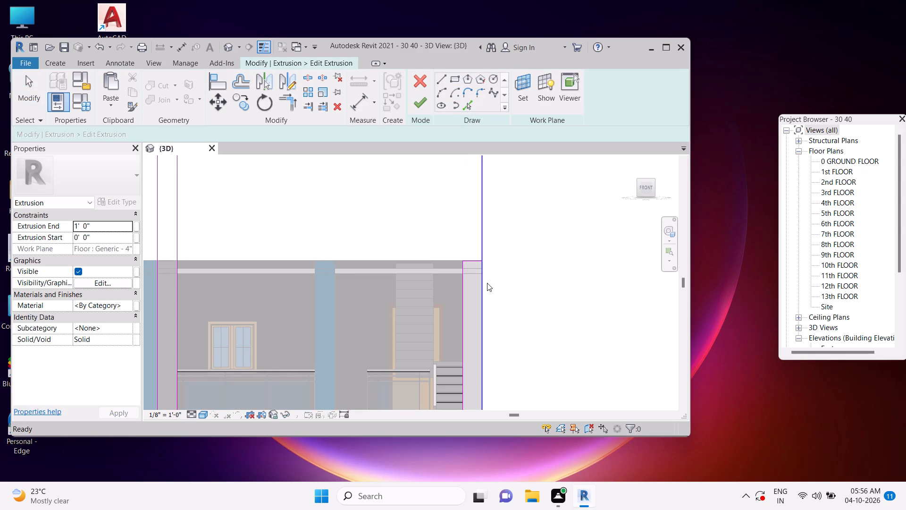
Trim the outer post line at the column's top edge and join the inner post line to the beam's underside.
key("t")
key("r")
left_click(472, 261)
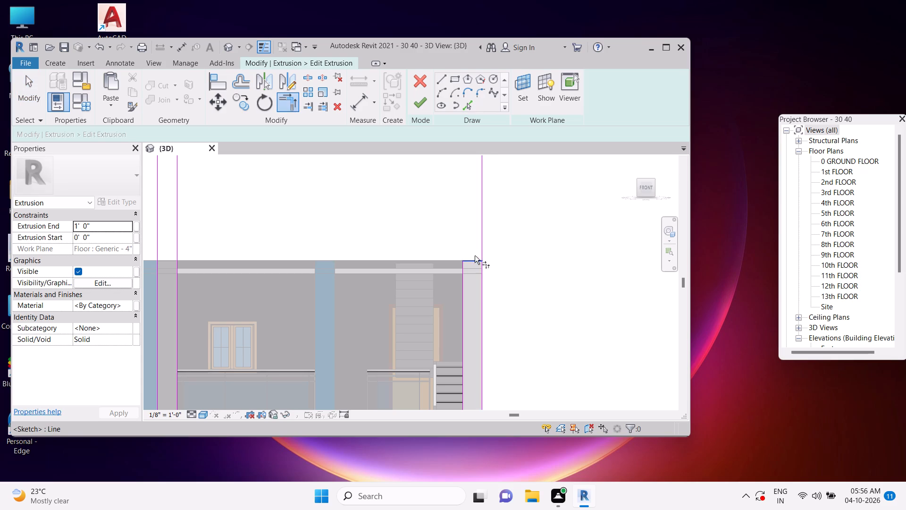
left_click(479, 241)
left_click(464, 278)
scroll(464, 278, "down", 5)
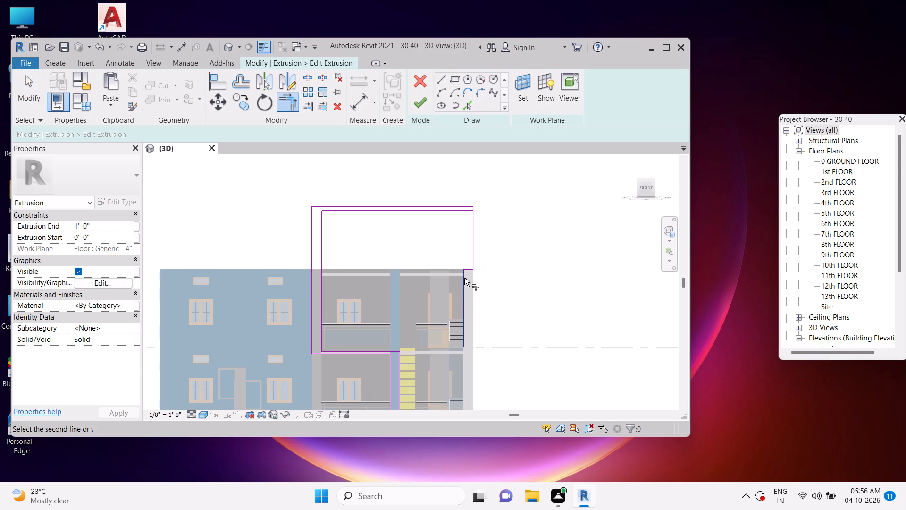
left_click(460, 213)
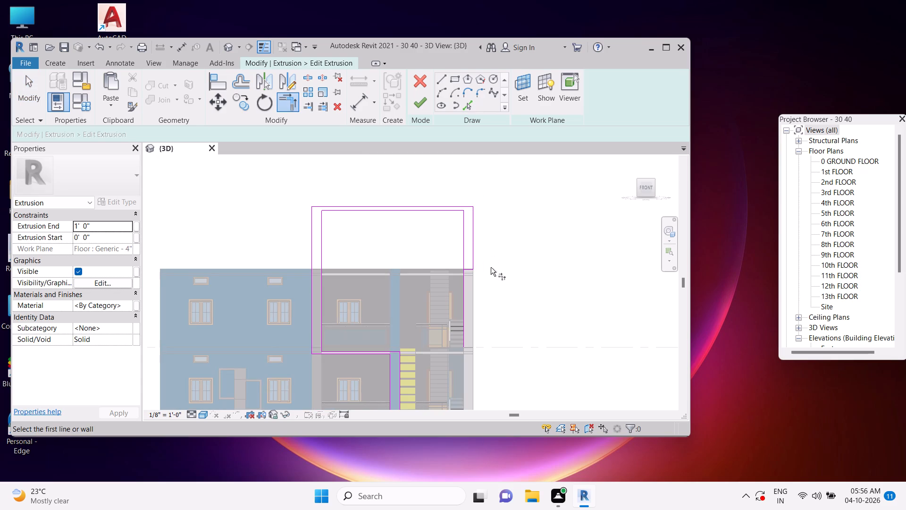
key("Escape")
scroll(463, 270, "up", 4)
key("Escape")
key("Escape")
key("Escape")
key("Escape")
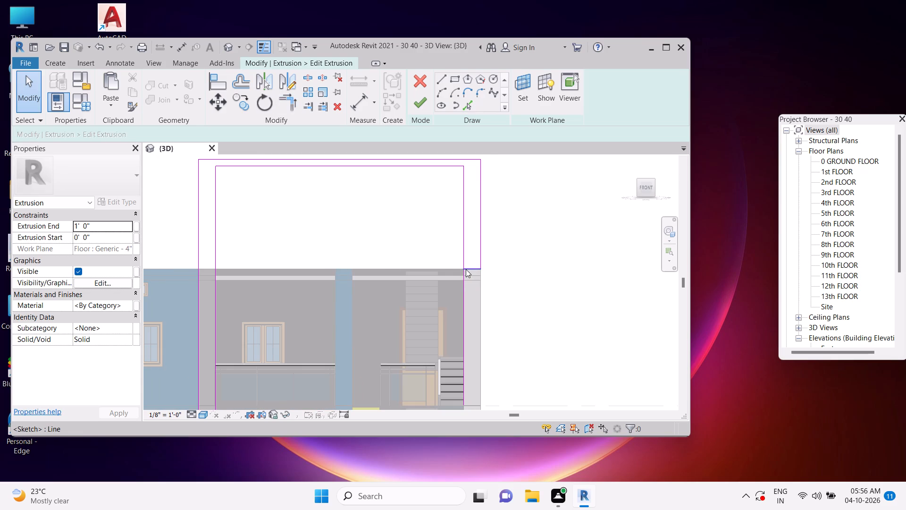
Trim the inner post line at the column's top edge and finish the extrusion sketch.
type("tr")
left_click(471, 269)
left_click(465, 262)
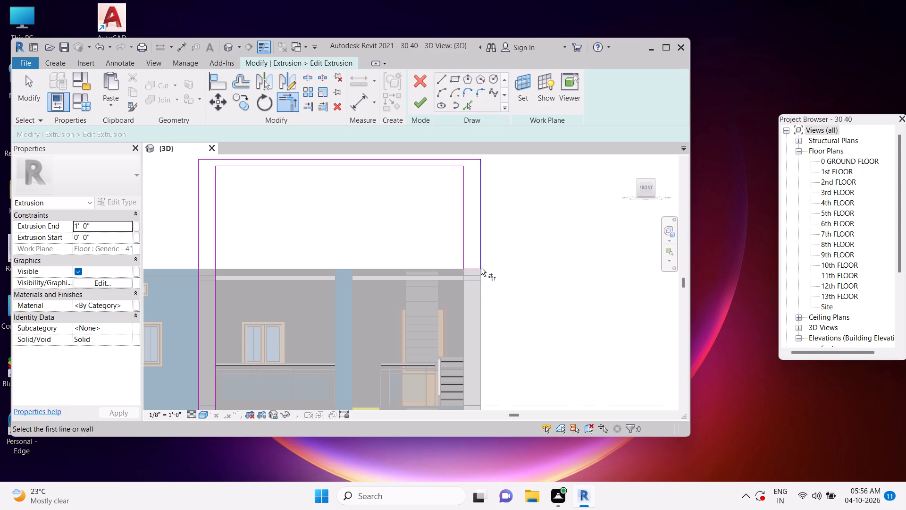
key("Escape")
key("Escape")
key("Escape")
left_click(428, 107)
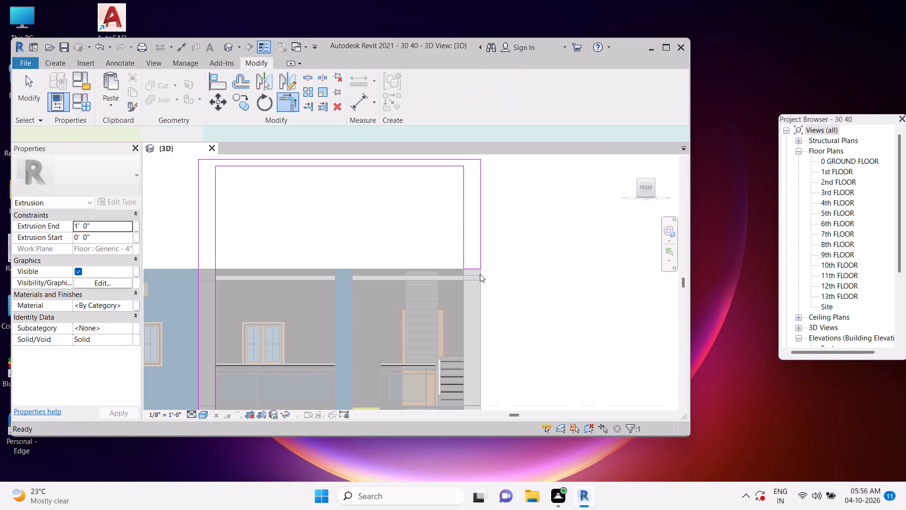
key("Escape")
scroll(493, 263, "down", 7)
key("Escape")
key("Escape")
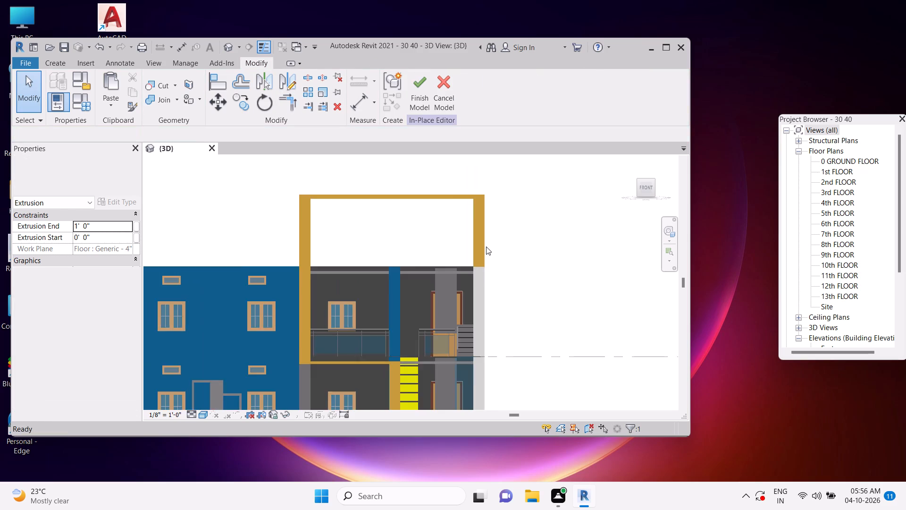
Examine the frame's new post and beam above the roof from several angles.
scroll(486, 246, "down", 3)
middle_click_drag(513, 276, 470, 338, "shift")
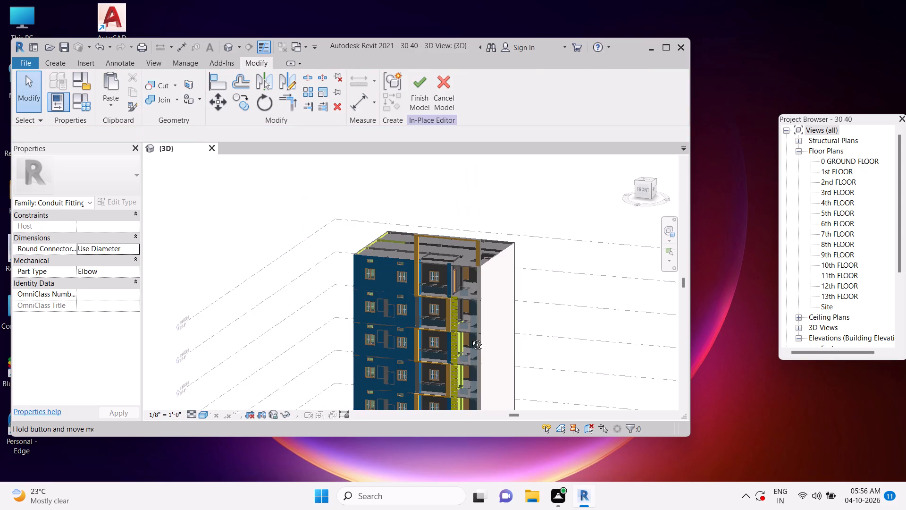
middle_click_drag(470, 338, 438, 352, "shift")
middle_click_drag(541, 326, 539, 326, "shift")
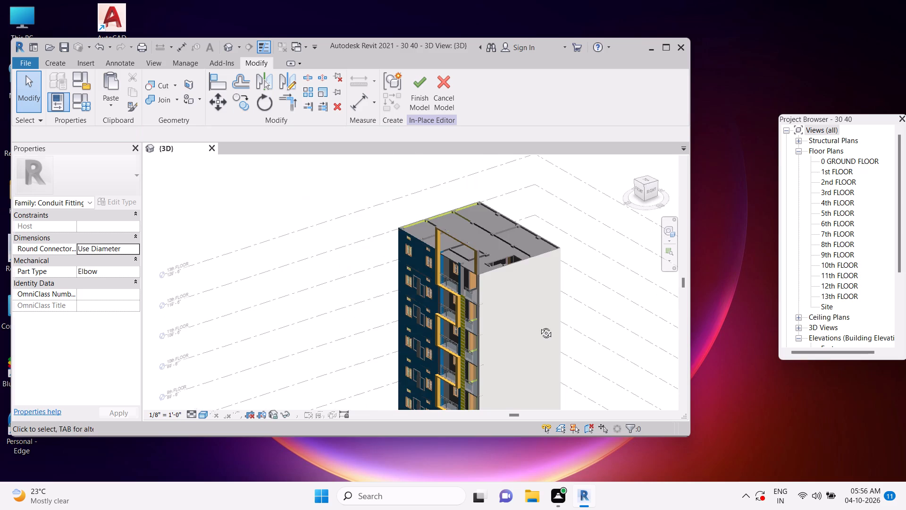
middle_click_drag(539, 326, 562, 338, "shift")
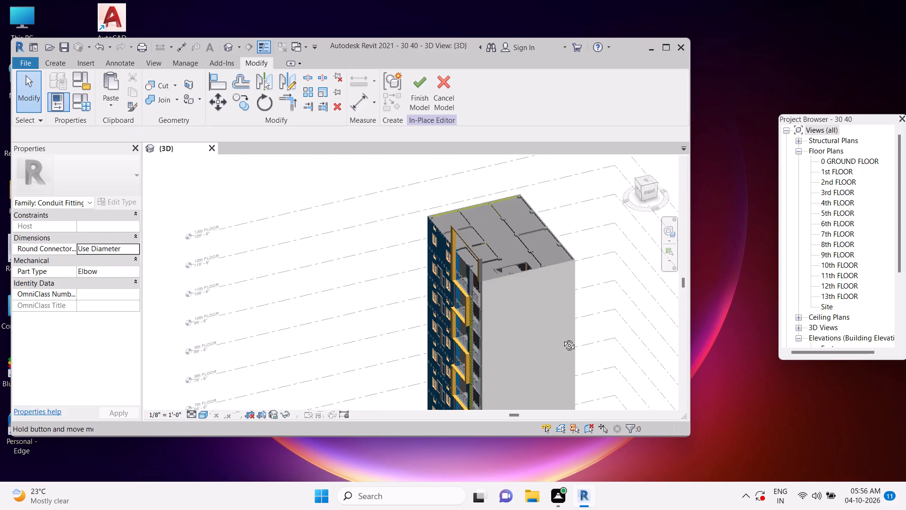
middle_click_drag(562, 338, 594, 338, "shift")
scroll(485, 290, "up", 9)
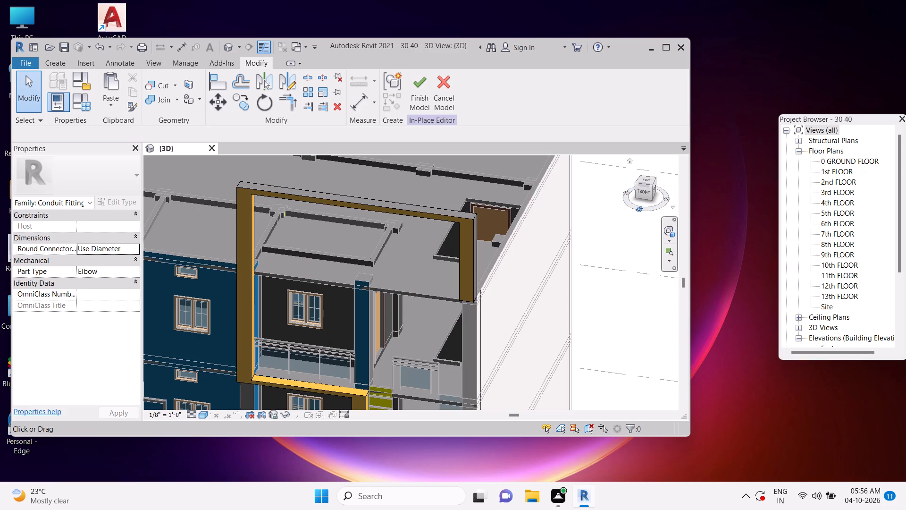
left_click(642, 187)
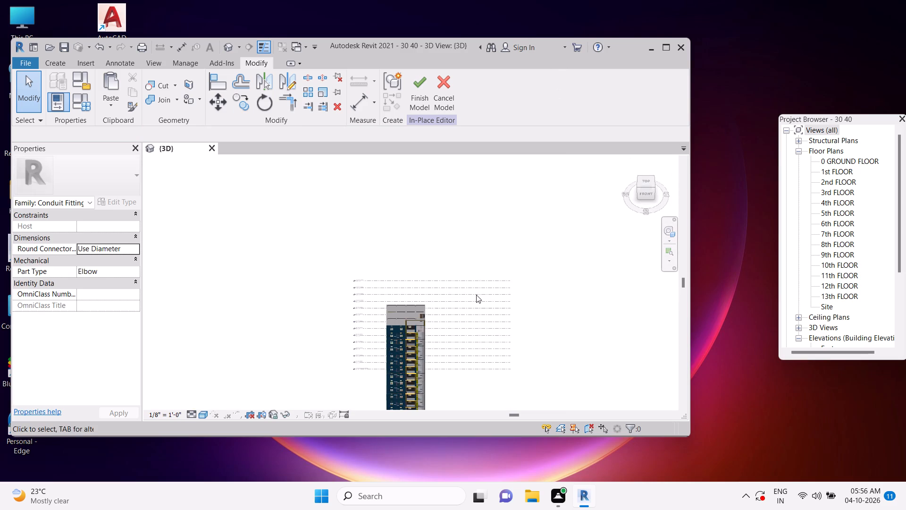
In the front view, stretch the bottom of the yellow frame's short outer post below the roof line and finish the in-place model.
left_click(646, 195)
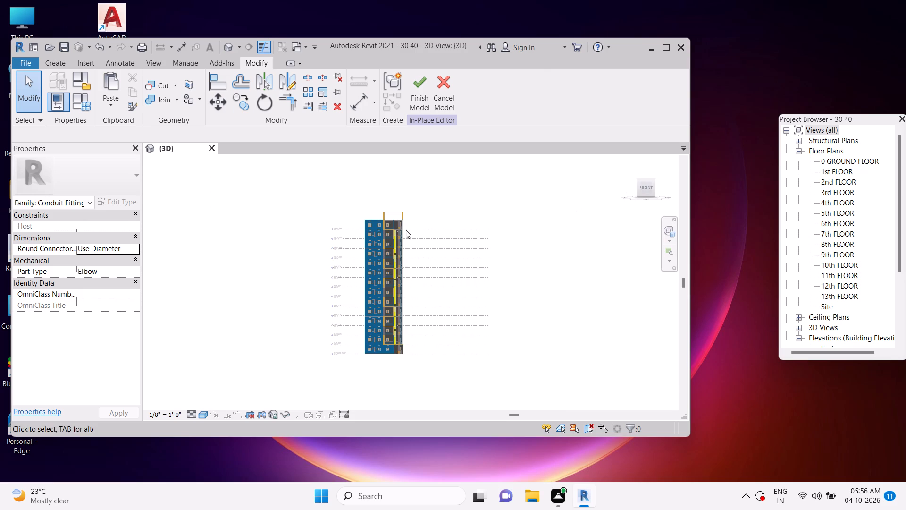
scroll(403, 225, "up", 10)
middle_click_drag(420, 225, 432, 268)
scroll(431, 268, "up", 1)
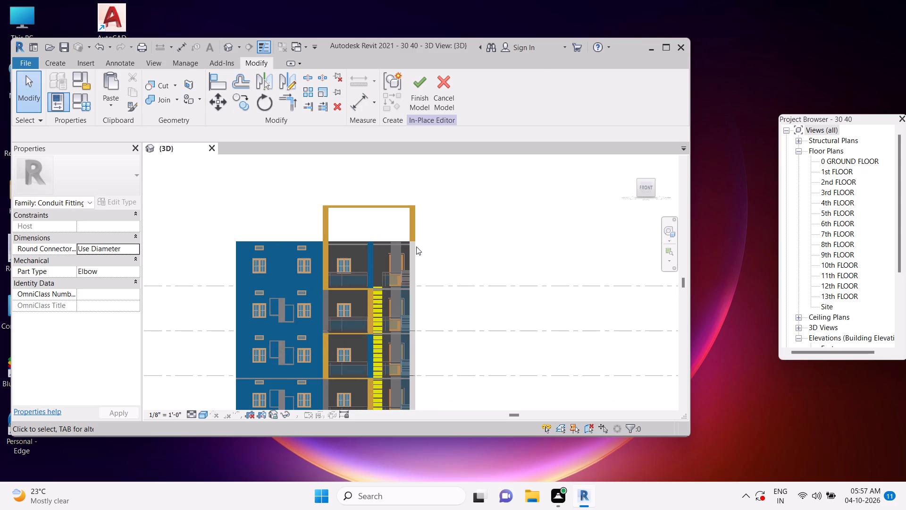
left_click(416, 244)
left_click_drag(412, 246, 412, 253)
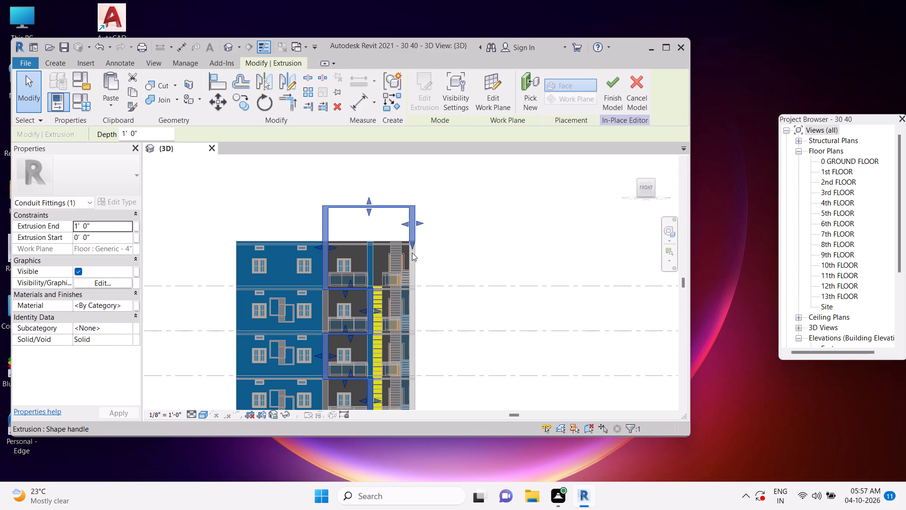
left_click_drag(412, 253, 412, 257)
key("Escape")
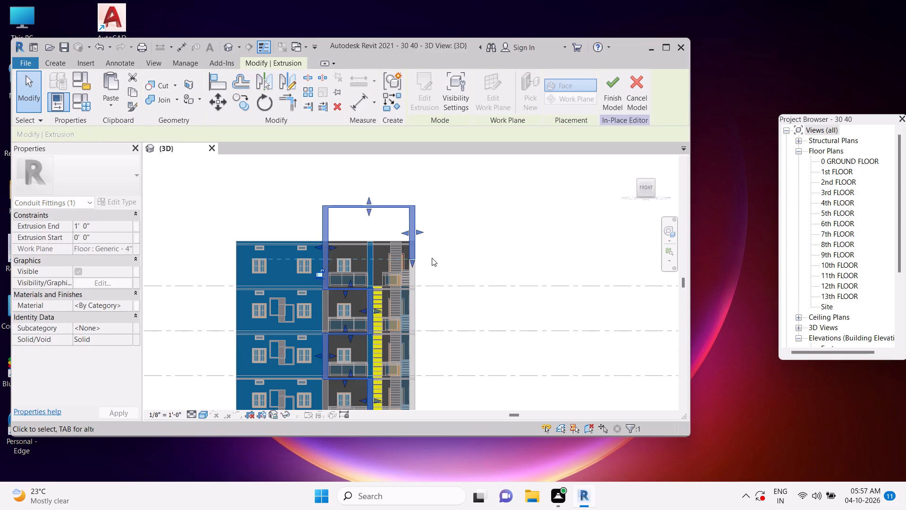
key("Escape")
left_click(420, 103)
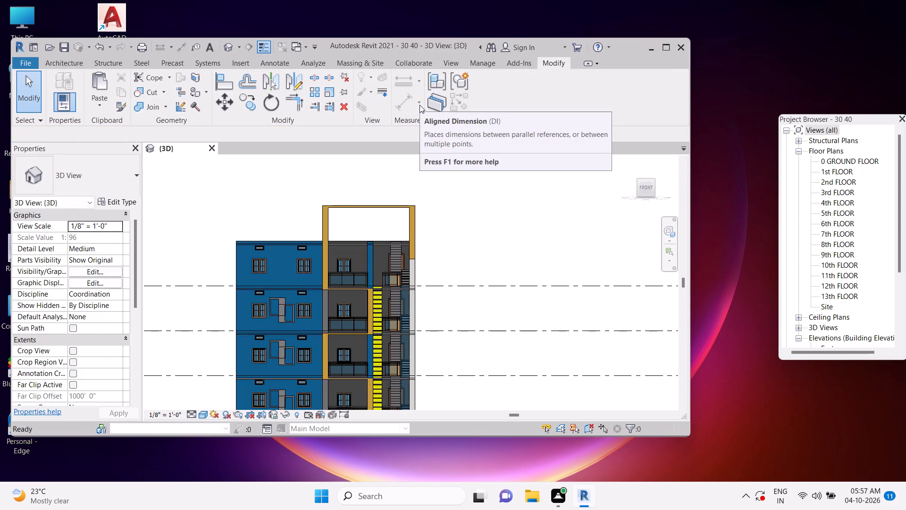
key("Escape")
Examine the extended frame post and the tower's roof from several angles.
middle_click_drag(492, 228, 469, 270, "shift")
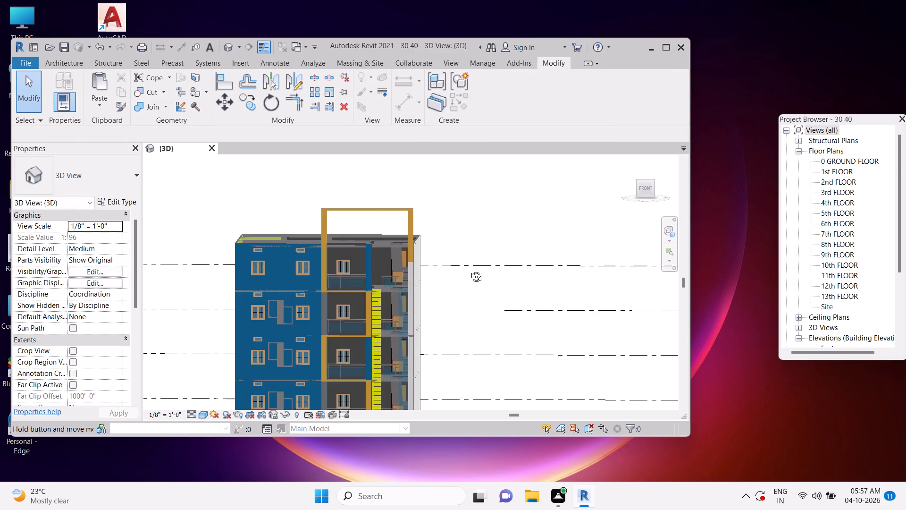
middle_click_drag(469, 270, 310, 257, "shift")
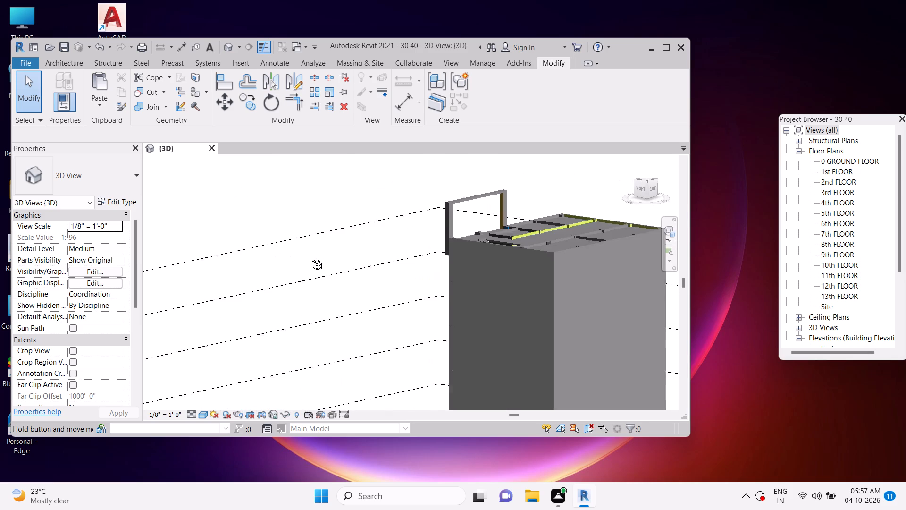
middle_click_drag(310, 257, 430, 255, "shift")
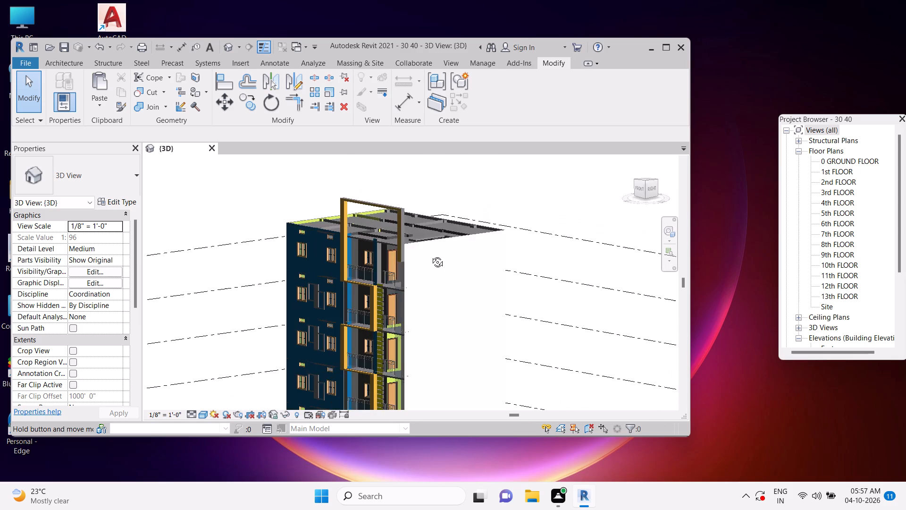
middle_click_drag(430, 255, 525, 256, "shift")
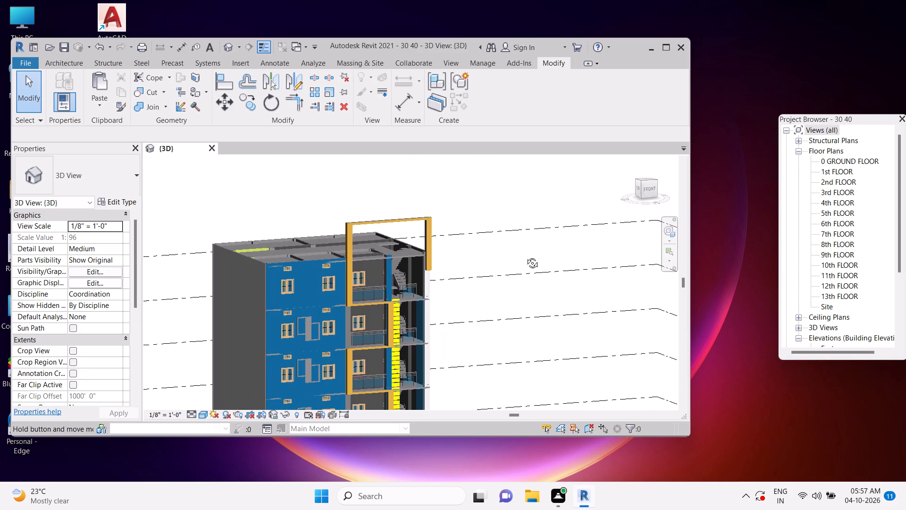
middle_click_drag(525, 256, 525, 255, "shift")
middle_click_drag(450, 297, 493, 294)
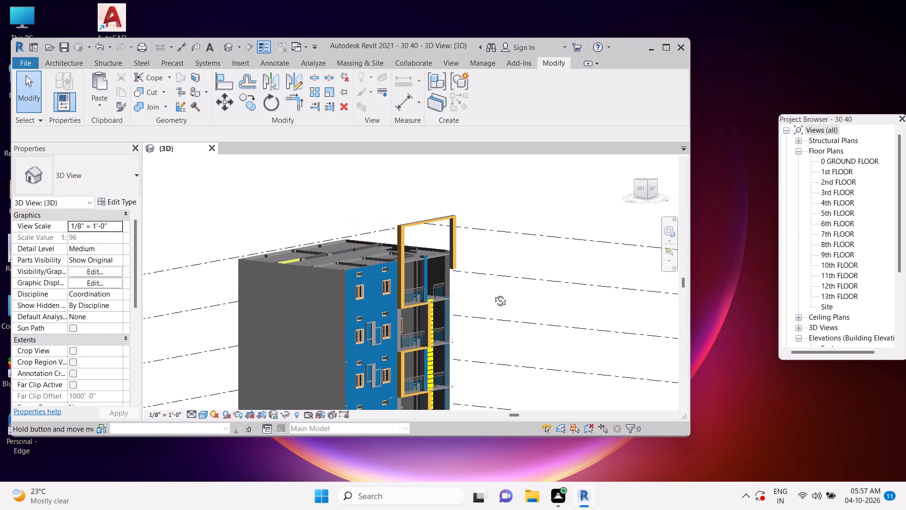
middle_click_drag(493, 294, 501, 294)
key("Escape")
key("Escape")
scroll(491, 280, "down", 2)
middle_click_drag(497, 306, 487, 318, "shift")
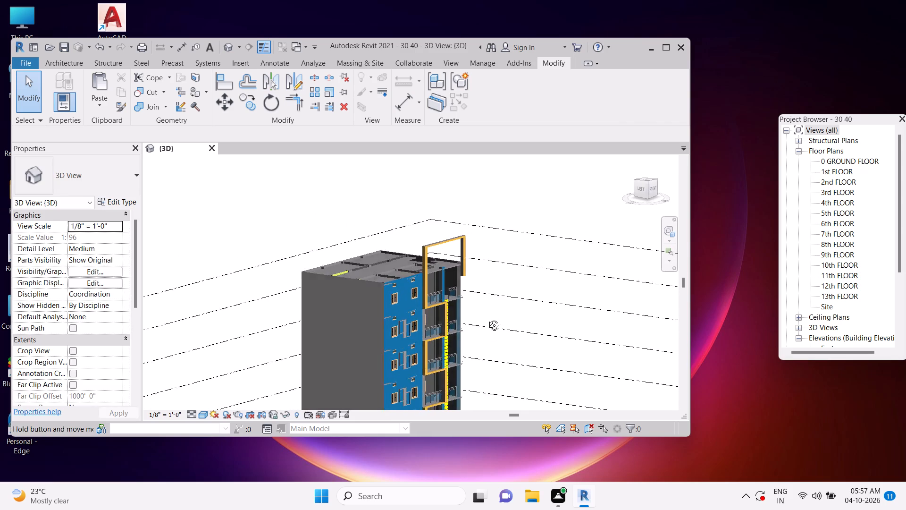
middle_click_drag(487, 318, 460, 325, "shift")
key("Escape")
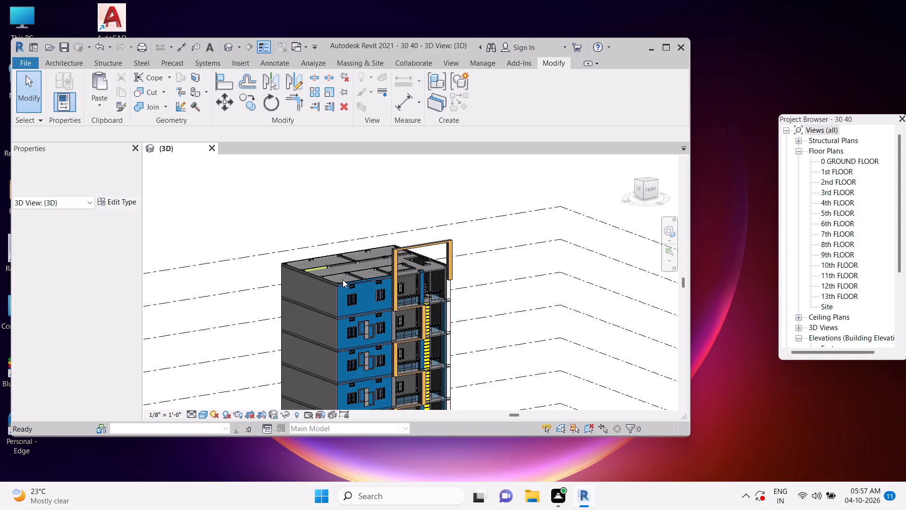
Start a new in-place model in the Data Devices category, keeping the default name.
scroll(342, 280, "up", 14)
key("Escape")
key("Escape")
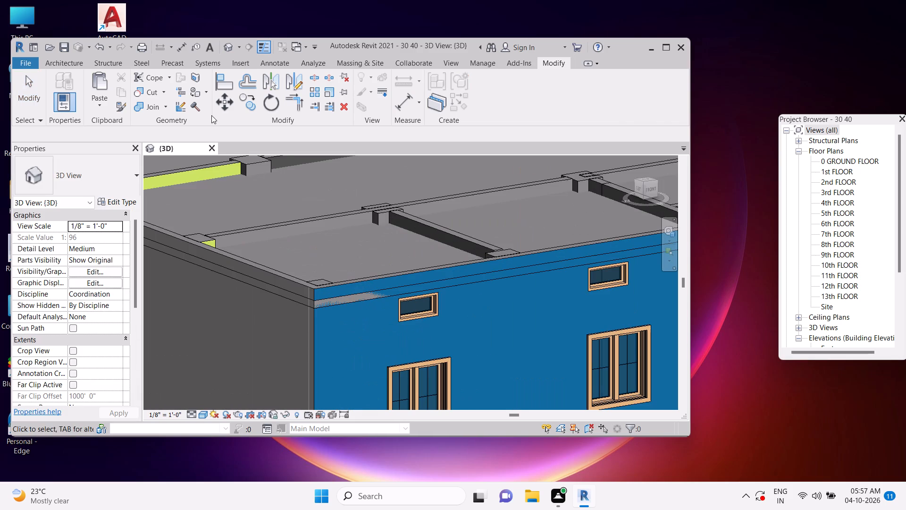
left_click(72, 61)
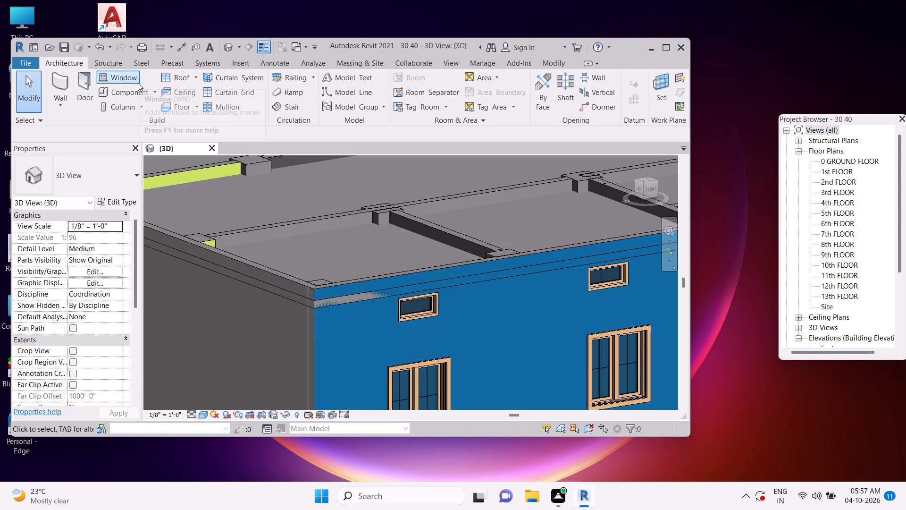
left_click(154, 91)
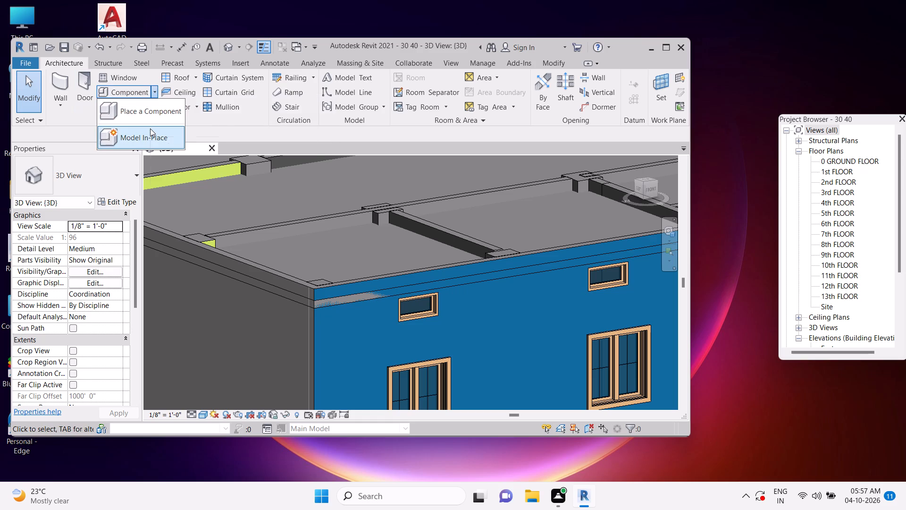
left_click(150, 128)
left_click(297, 204)
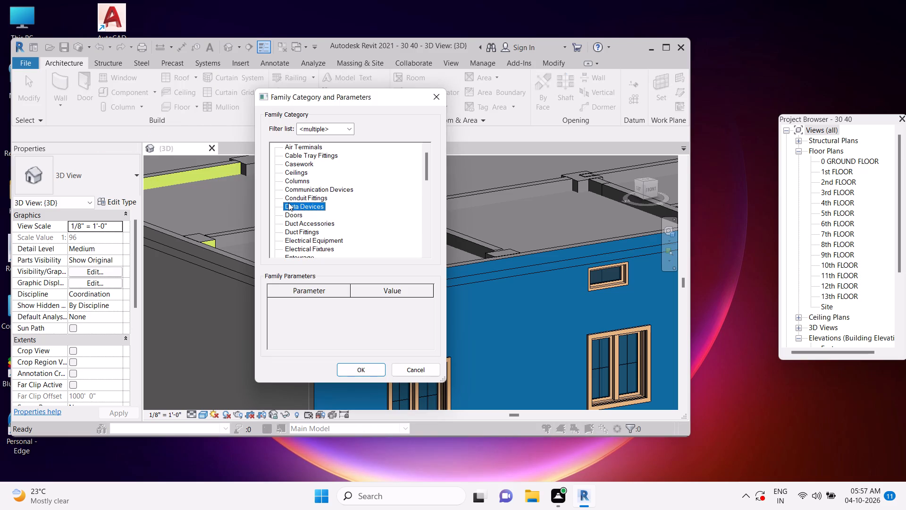
left_click(352, 366)
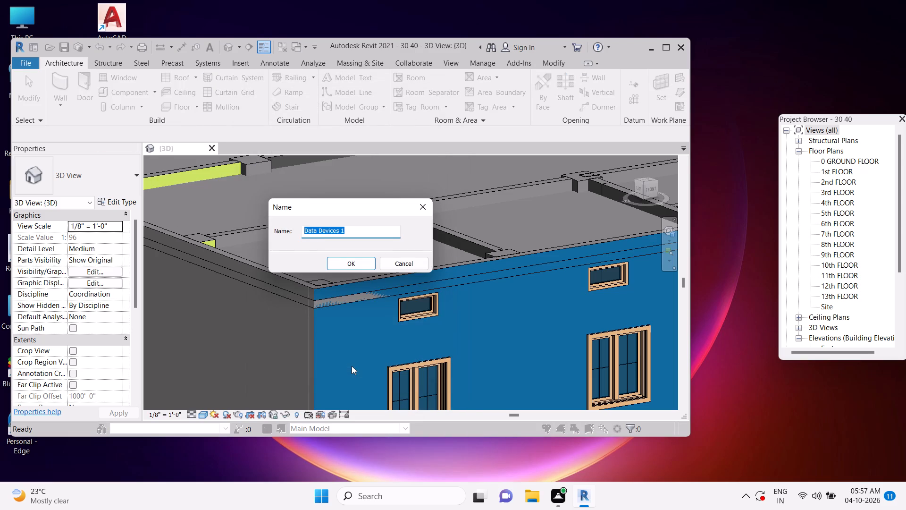
left_click(349, 260)
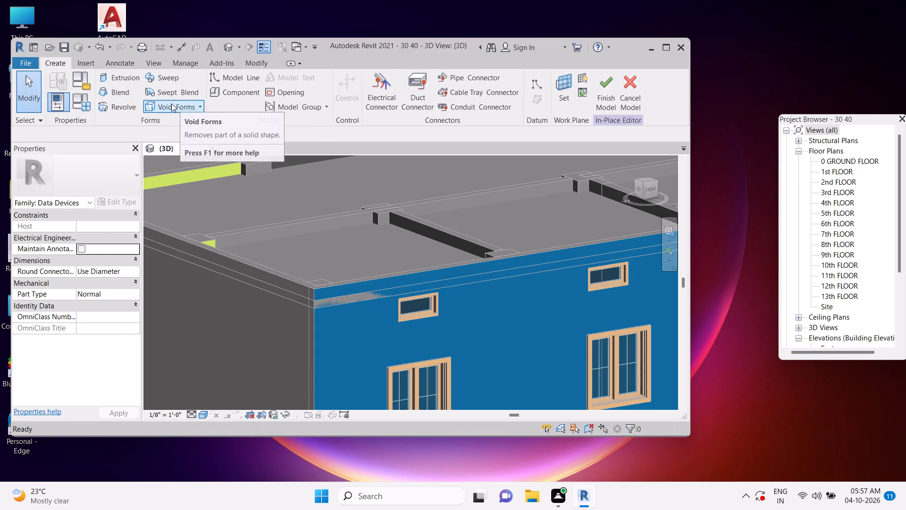
Start a Sweep with a sketched path and set its work plane with Pick a plane at the blue wall's roof corner.
left_click(170, 84)
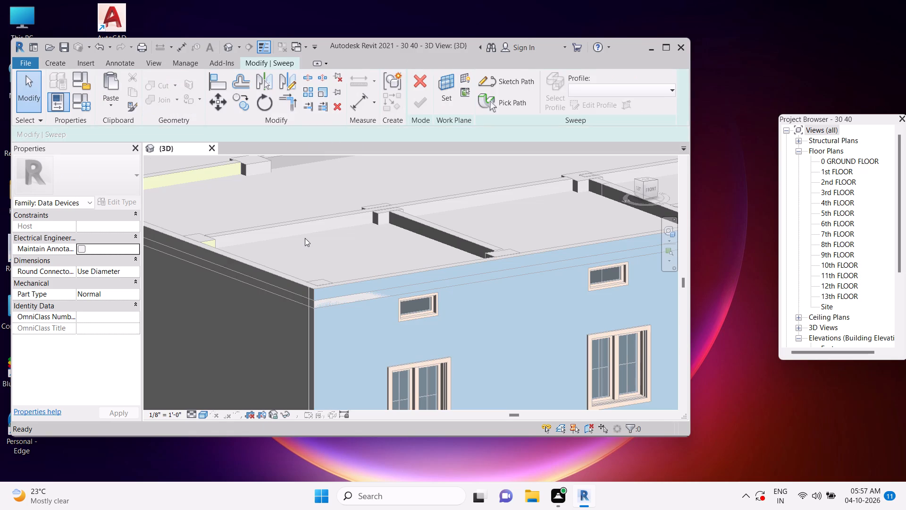
left_click(520, 83)
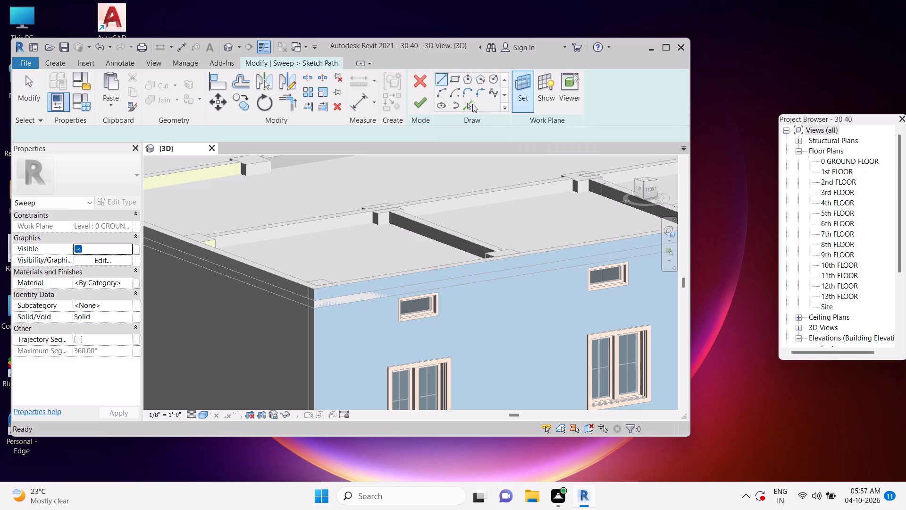
left_click(517, 103)
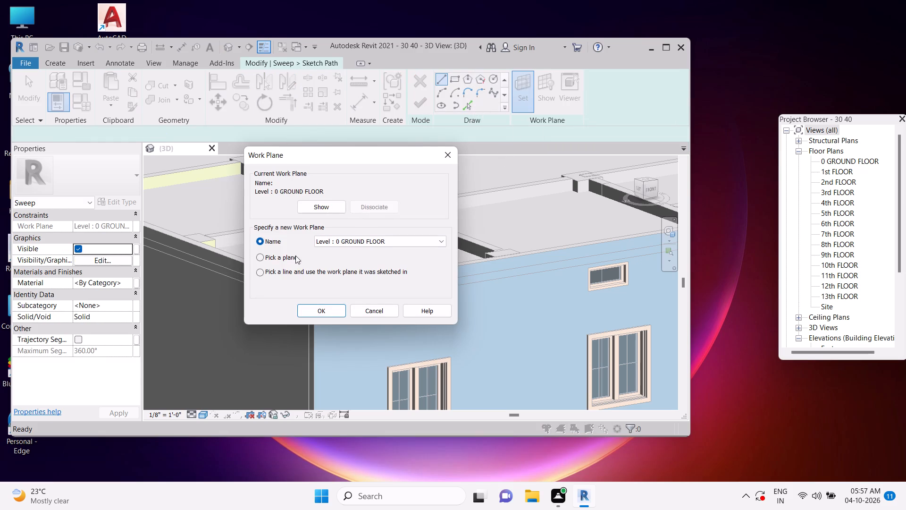
left_click(294, 257)
left_click(311, 314)
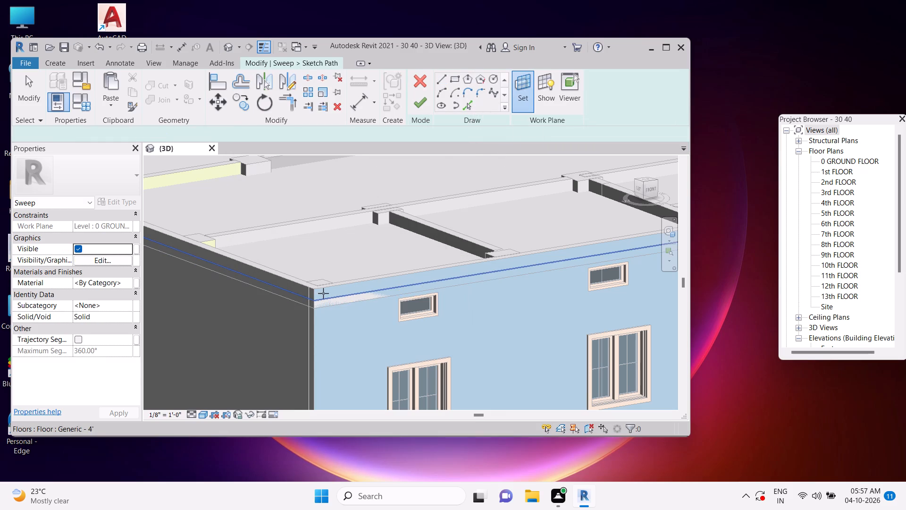
scroll(323, 293, "up", 3)
left_click(468, 105)
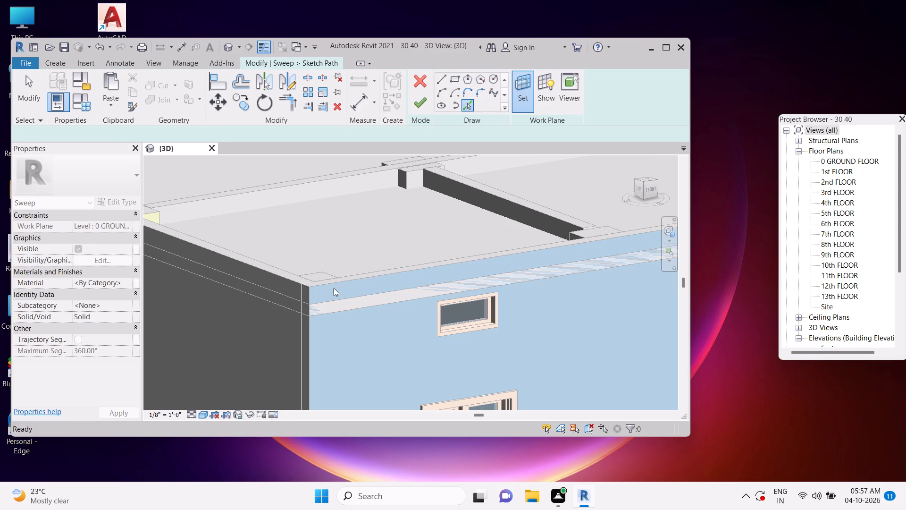
scroll(326, 285, "up", 4)
left_click(311, 291)
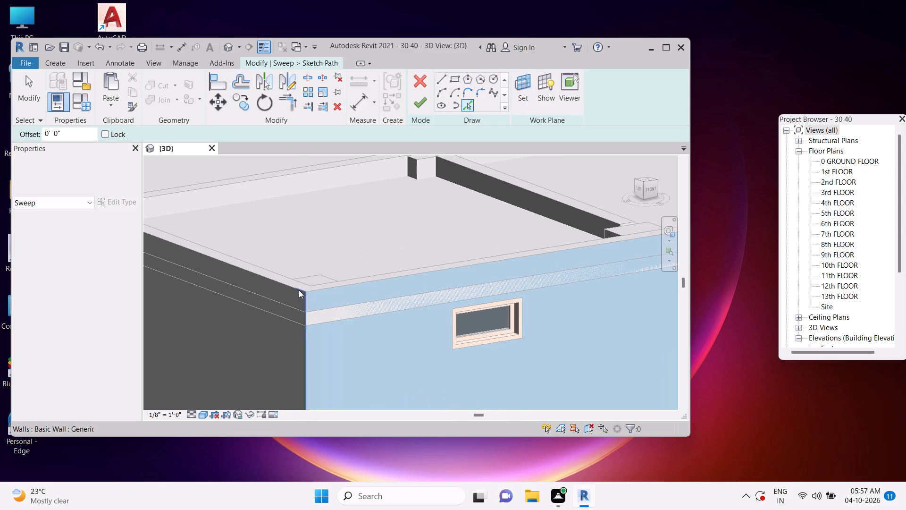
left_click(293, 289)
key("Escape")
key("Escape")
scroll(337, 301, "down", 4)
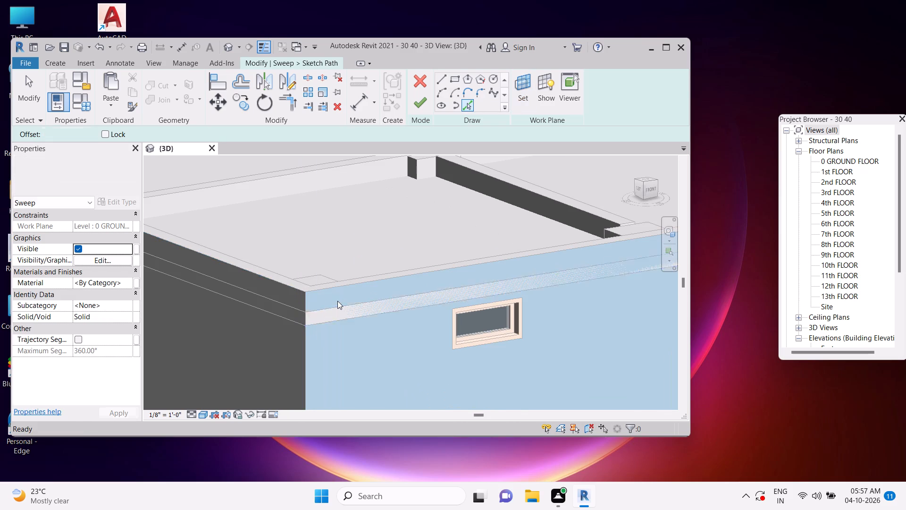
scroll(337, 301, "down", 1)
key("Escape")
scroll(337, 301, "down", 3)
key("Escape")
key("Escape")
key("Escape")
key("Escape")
Switch the 3D view's visual style to Hidden Line.
left_click(467, 104)
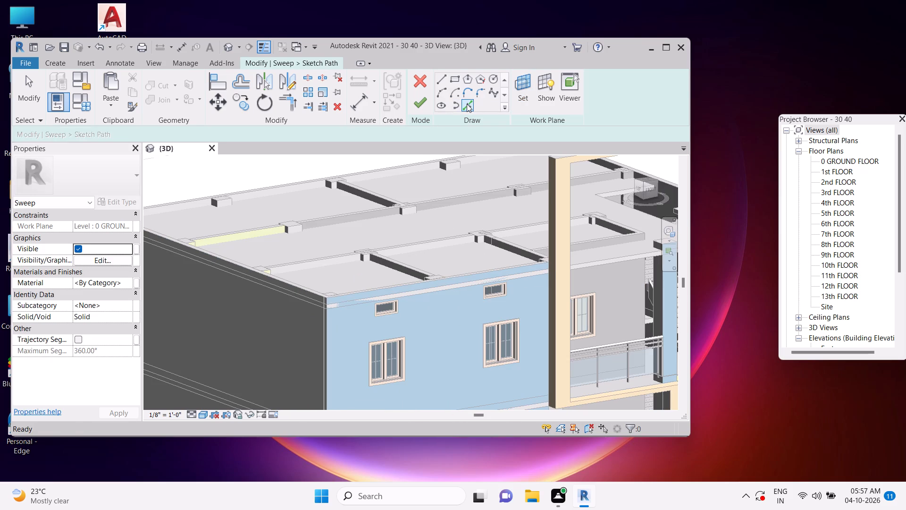
scroll(335, 315, "up", 14)
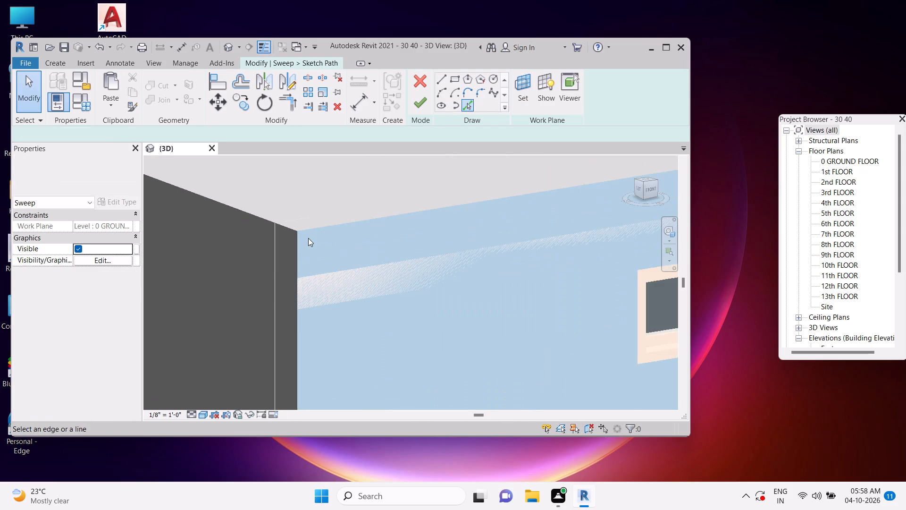
left_click(203, 412)
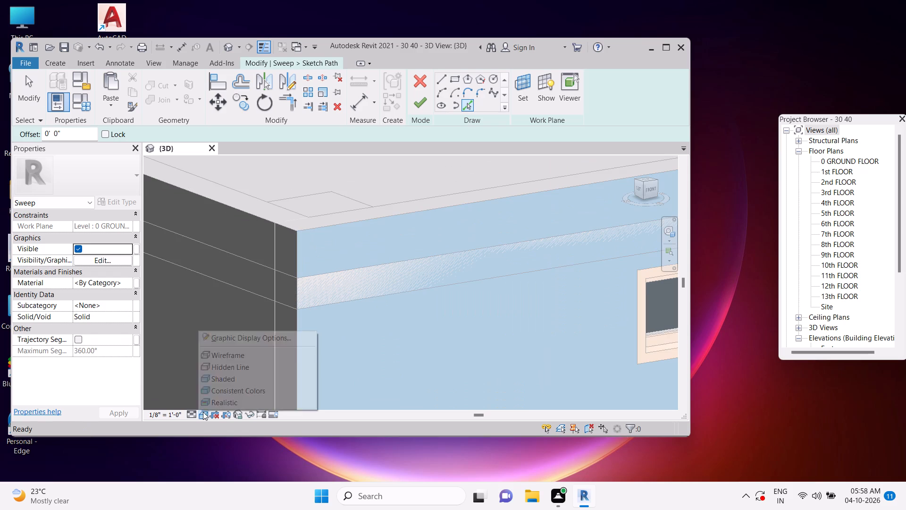
left_click(229, 371)
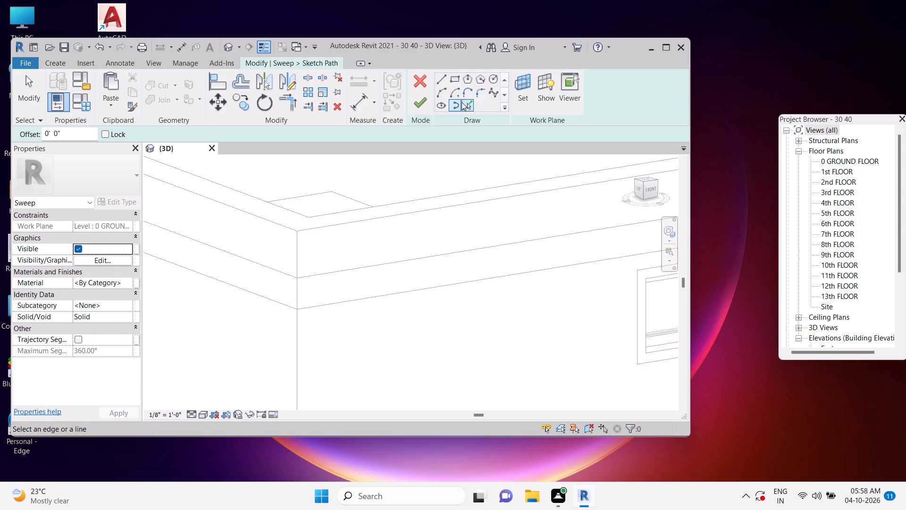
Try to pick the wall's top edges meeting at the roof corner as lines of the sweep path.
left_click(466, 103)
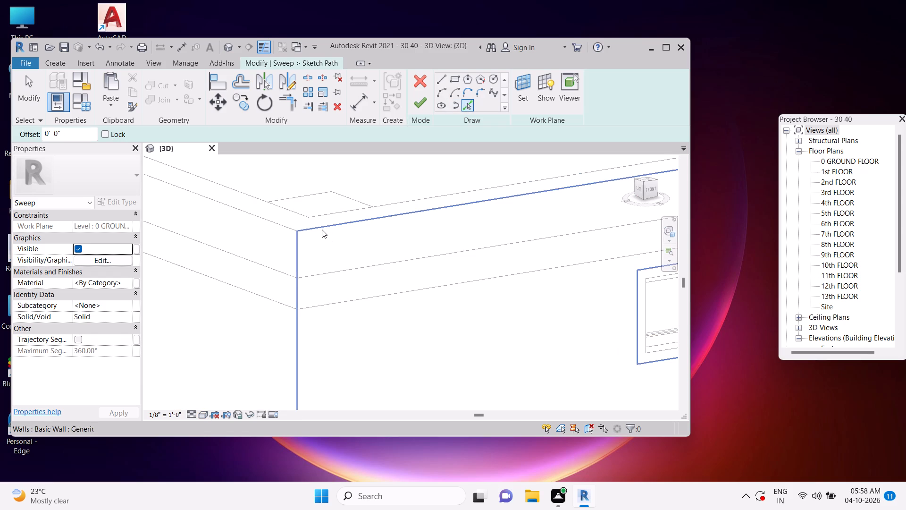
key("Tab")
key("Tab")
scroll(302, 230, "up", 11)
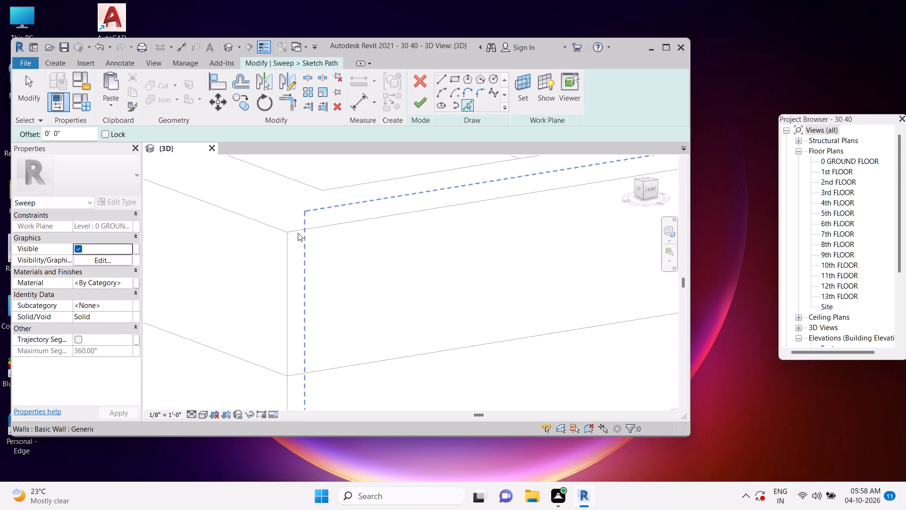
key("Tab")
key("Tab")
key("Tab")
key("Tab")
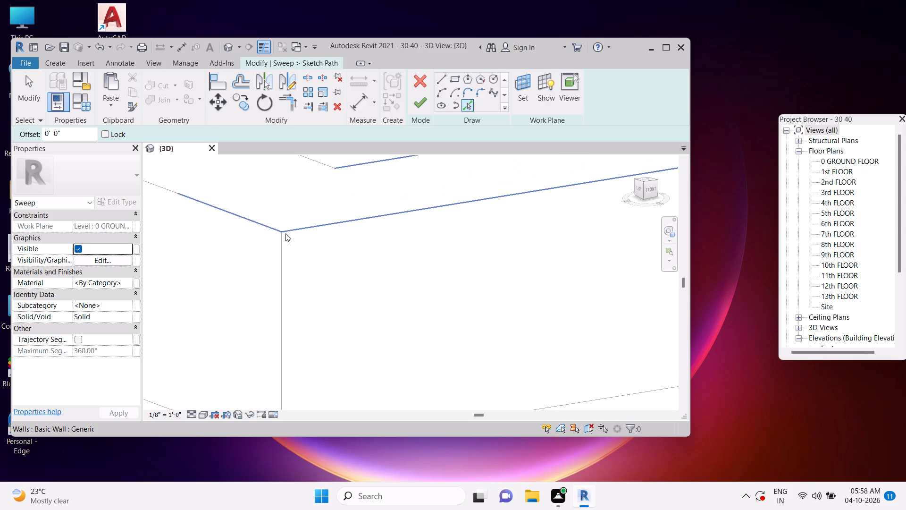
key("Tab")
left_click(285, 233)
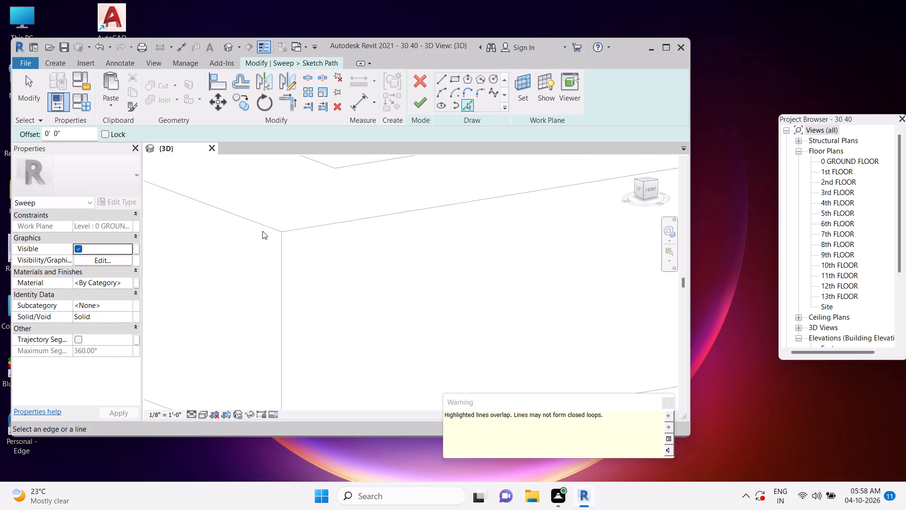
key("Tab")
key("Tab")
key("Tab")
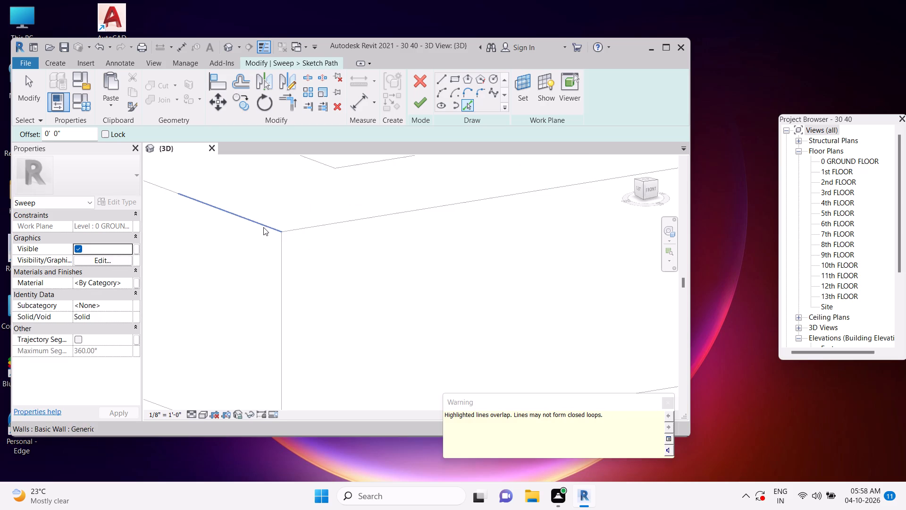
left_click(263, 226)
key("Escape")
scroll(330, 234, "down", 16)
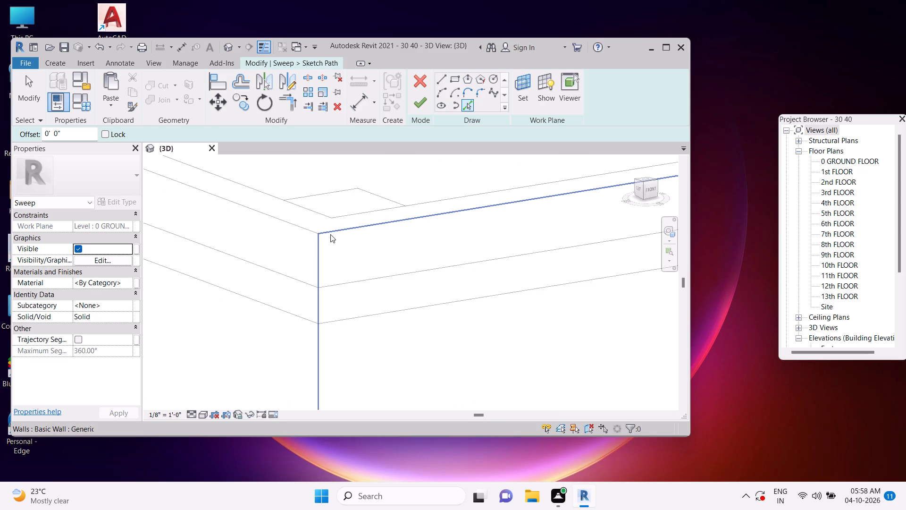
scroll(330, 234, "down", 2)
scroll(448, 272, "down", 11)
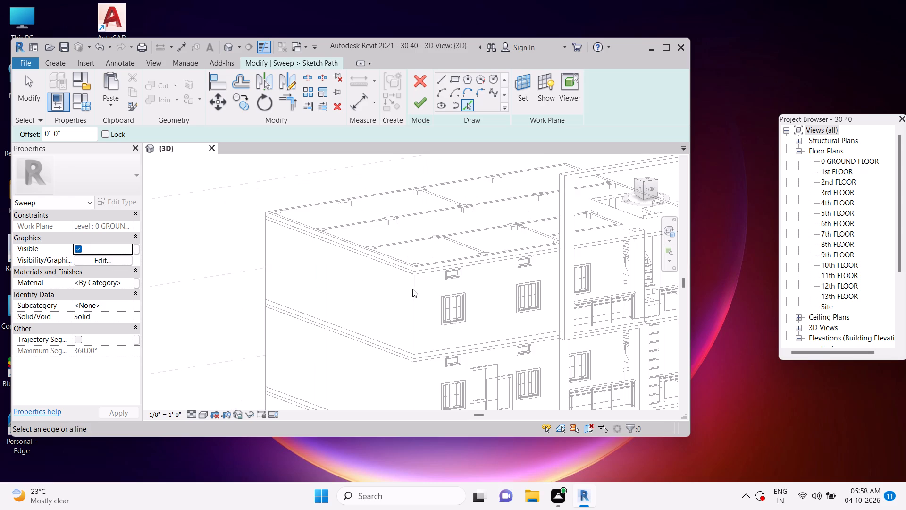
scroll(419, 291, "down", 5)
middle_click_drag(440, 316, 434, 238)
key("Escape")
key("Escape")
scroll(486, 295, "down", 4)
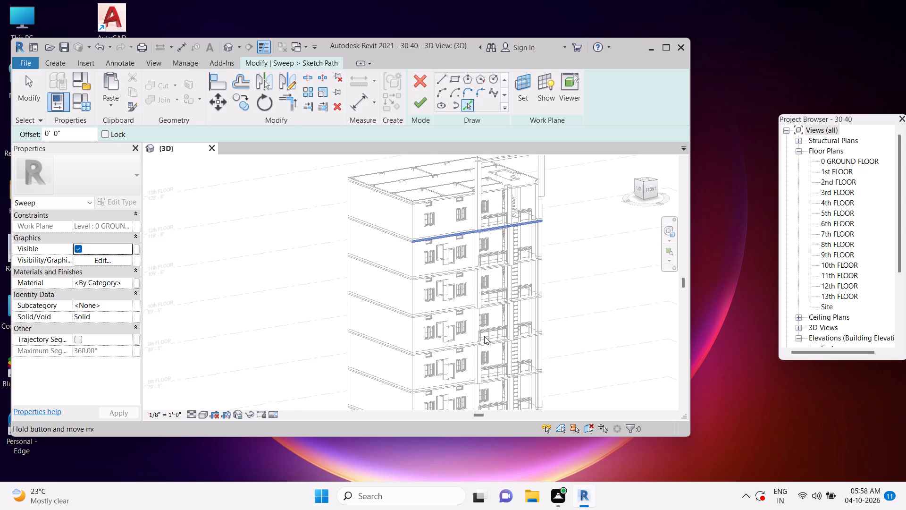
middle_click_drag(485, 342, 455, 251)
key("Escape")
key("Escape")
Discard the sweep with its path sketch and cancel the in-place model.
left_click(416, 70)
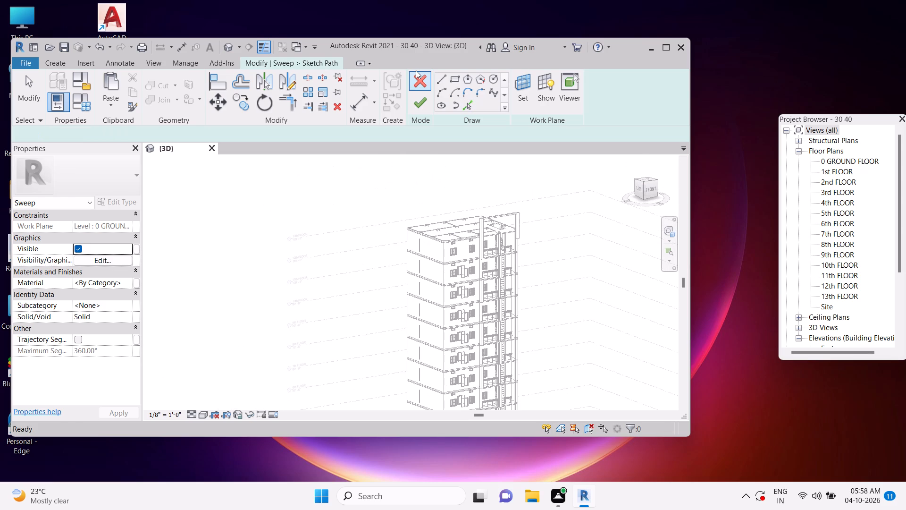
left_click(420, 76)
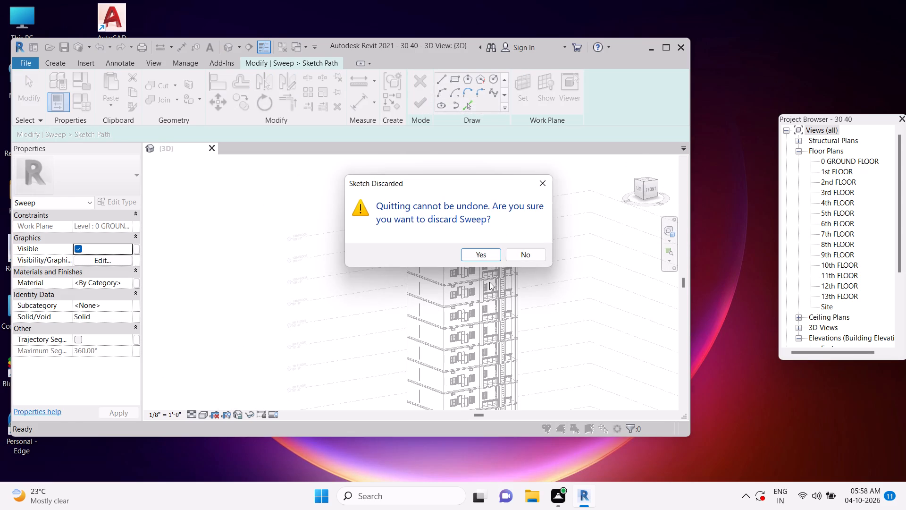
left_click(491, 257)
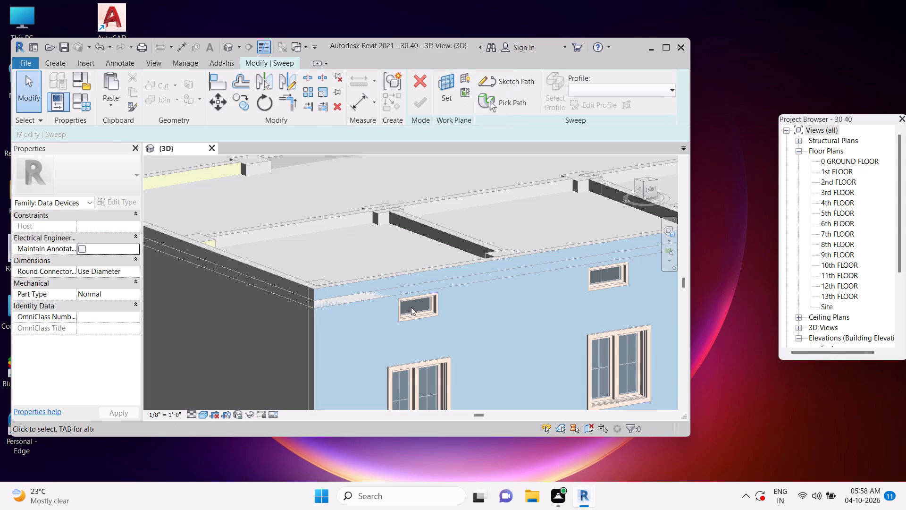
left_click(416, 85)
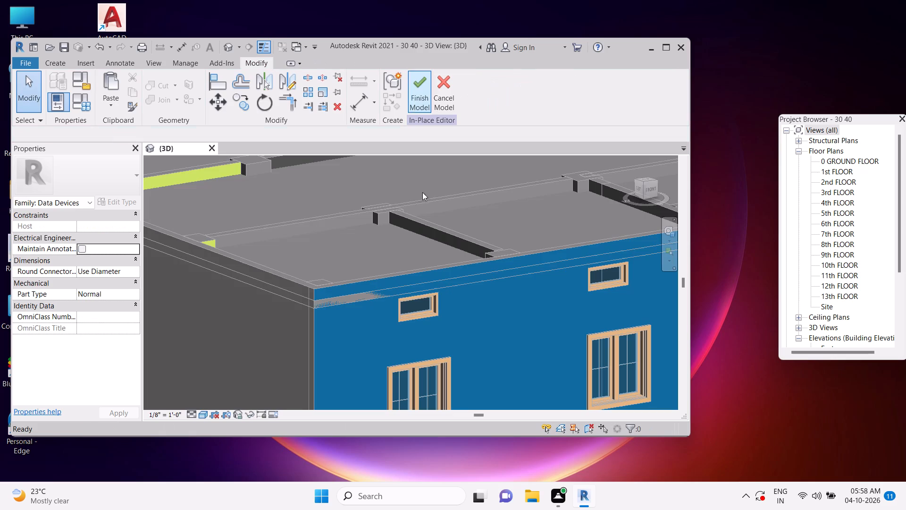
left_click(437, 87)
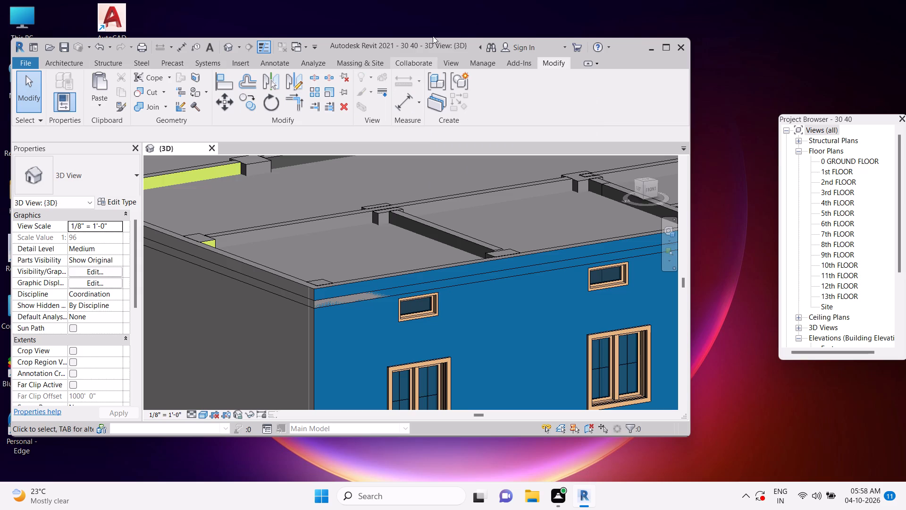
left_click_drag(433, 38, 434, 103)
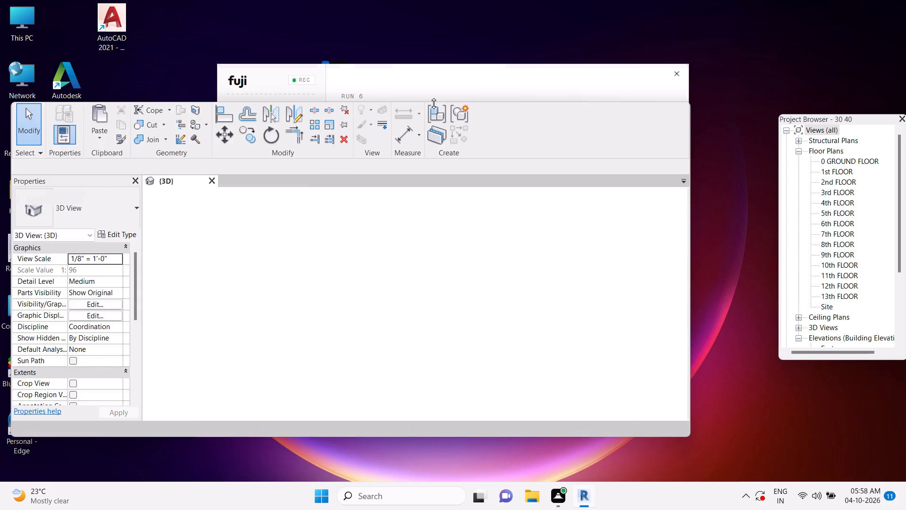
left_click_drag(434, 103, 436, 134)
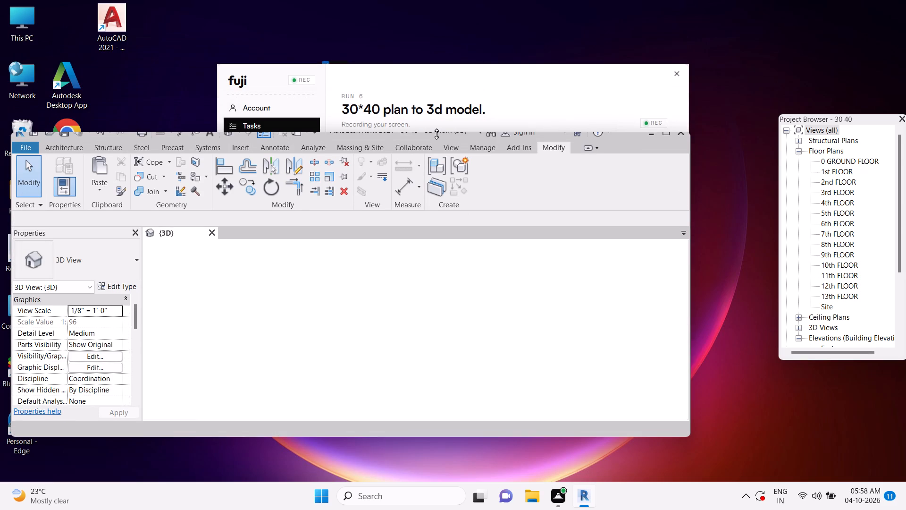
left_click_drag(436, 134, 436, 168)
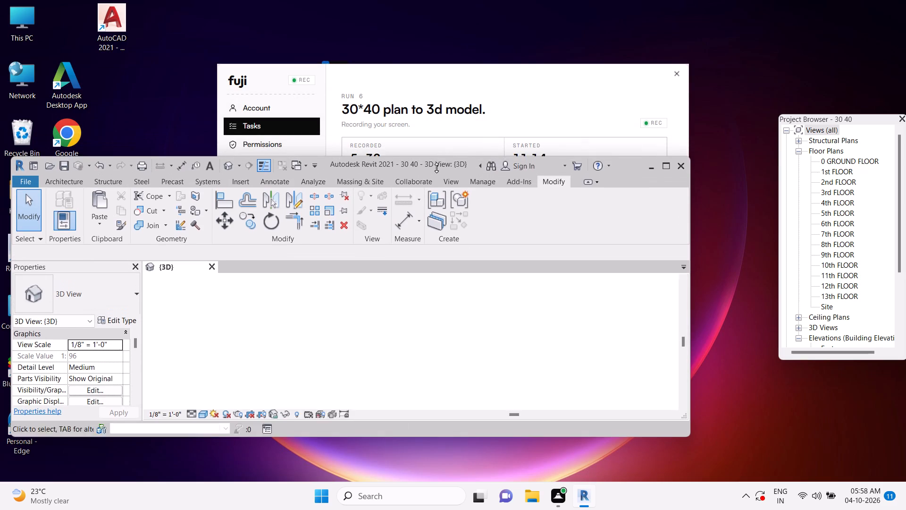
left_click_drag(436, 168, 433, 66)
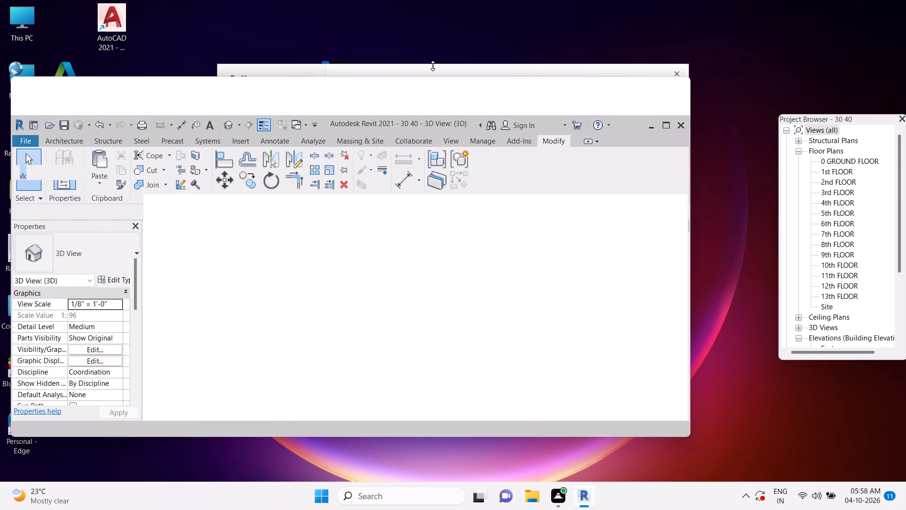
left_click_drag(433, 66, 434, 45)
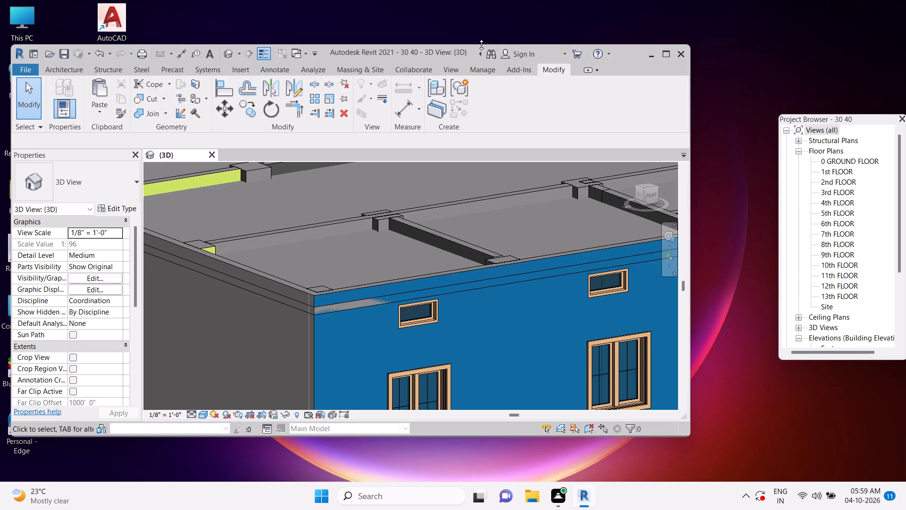
Examine the tower's roof, yellow facade frame and side walls from several angles.
scroll(458, 232, "down", 11)
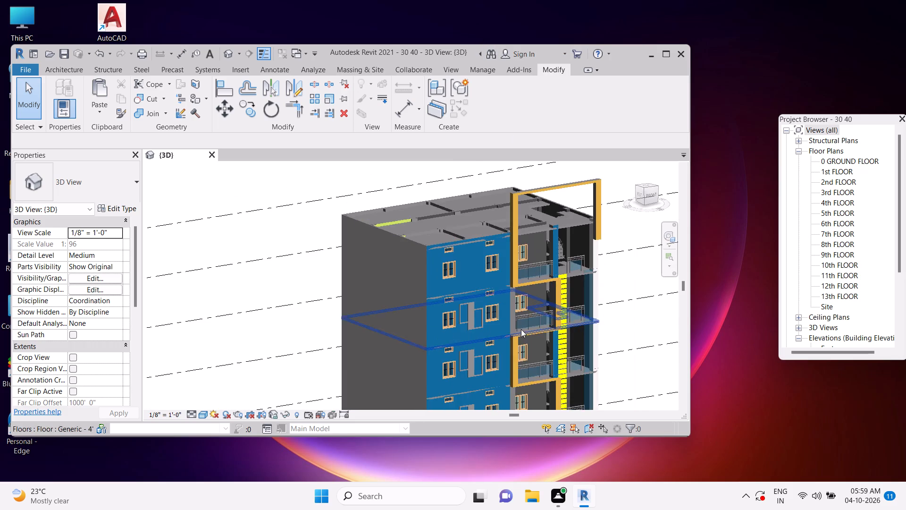
middle_click_drag(565, 324, 563, 326, "shift")
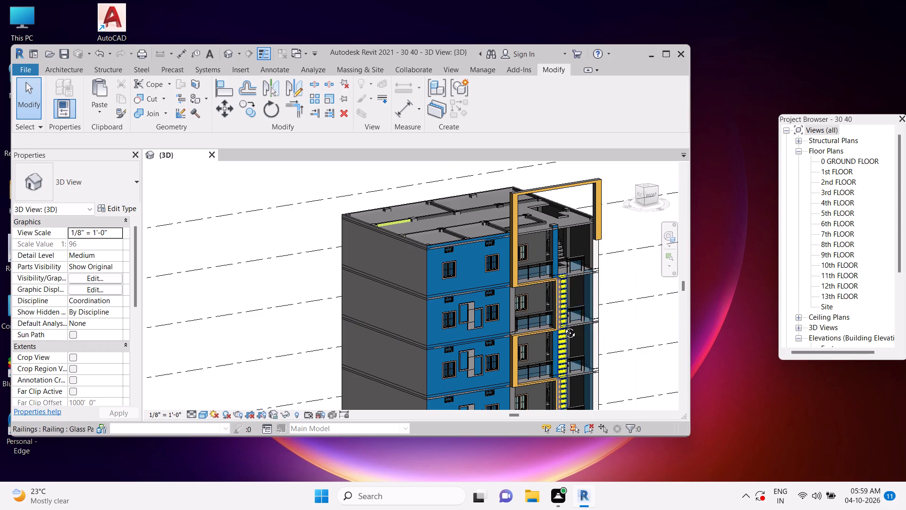
middle_click_drag(563, 326, 484, 343, "shift")
middle_click_drag(583, 356, 456, 330)
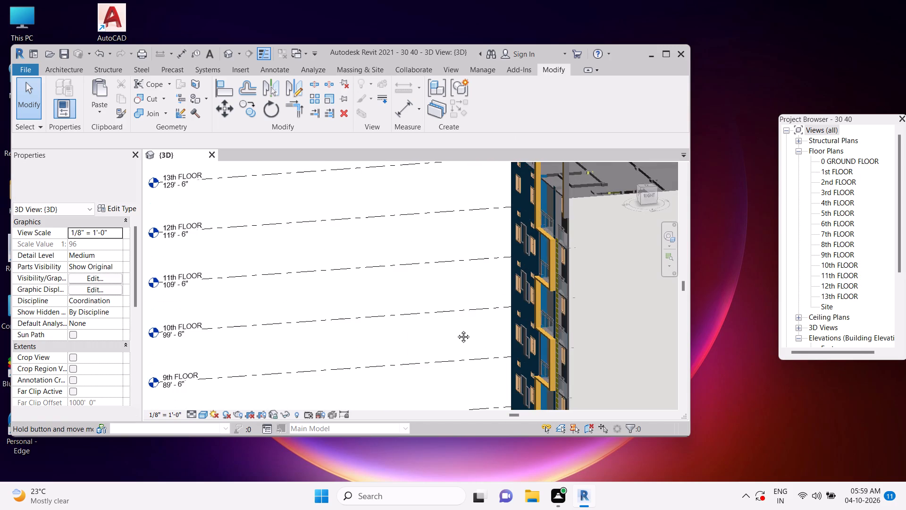
middle_click_drag(456, 330, 545, 289)
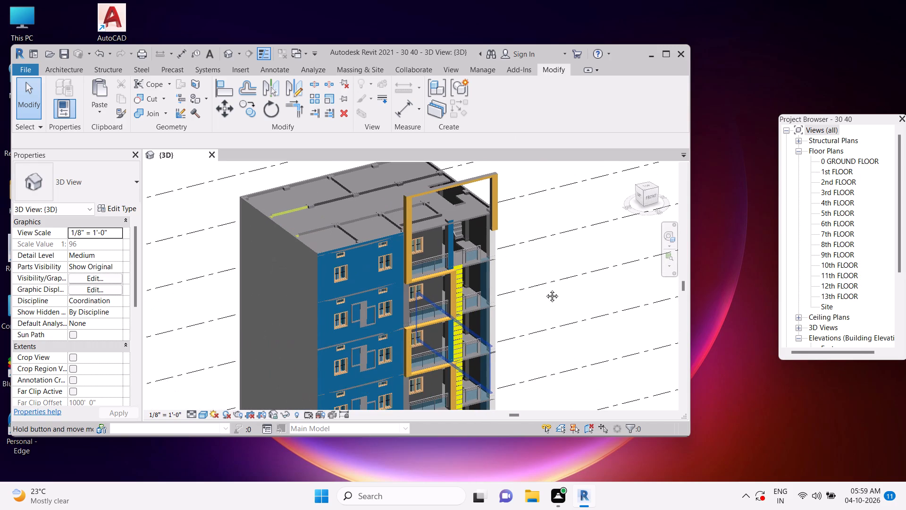
middle_click_drag(545, 289, 552, 322)
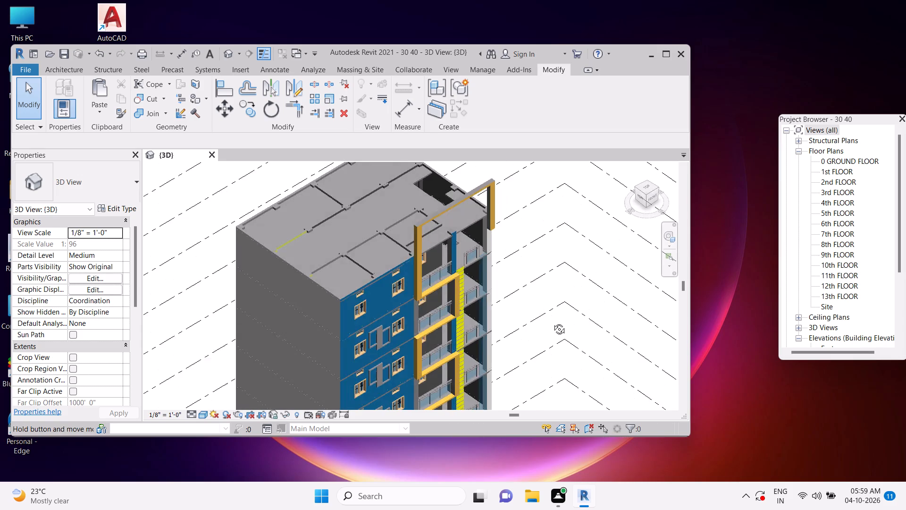
middle_click_drag(552, 322, 447, 314)
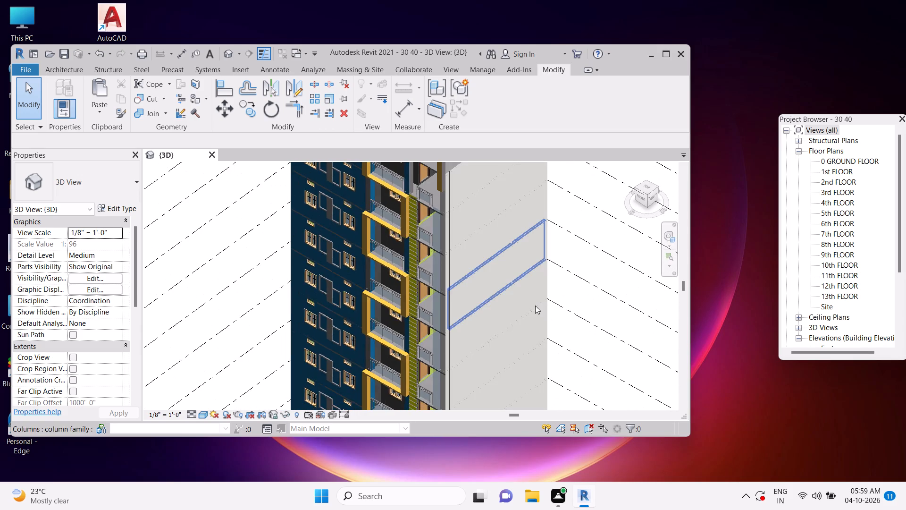
Save the project.
key("Escape")
key("ctrl+s")
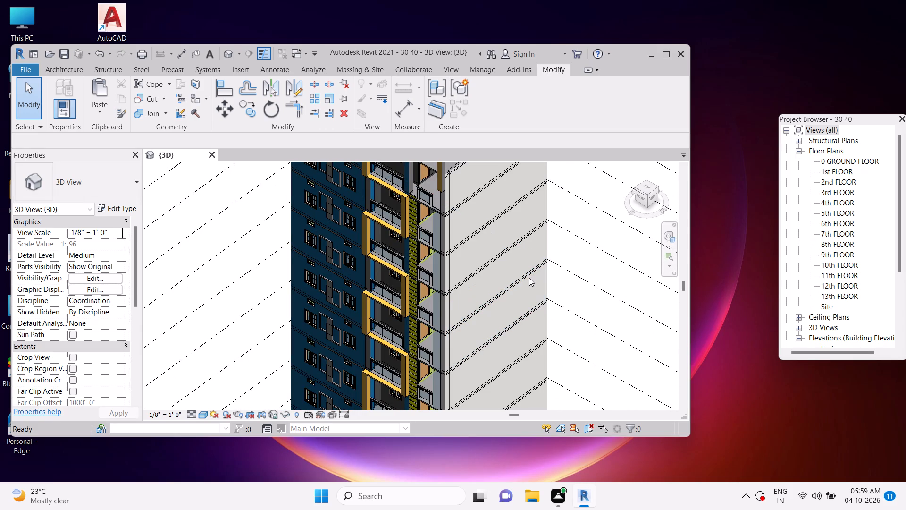
key("ctrl+s")
key("ctrl+s")
key("ctrl+s")
key("ctrl+s")
key("ctrl+s")
key("ctrl+s")
key("ctrl+s")
key("ctrl+s")
key("ctrl+s")
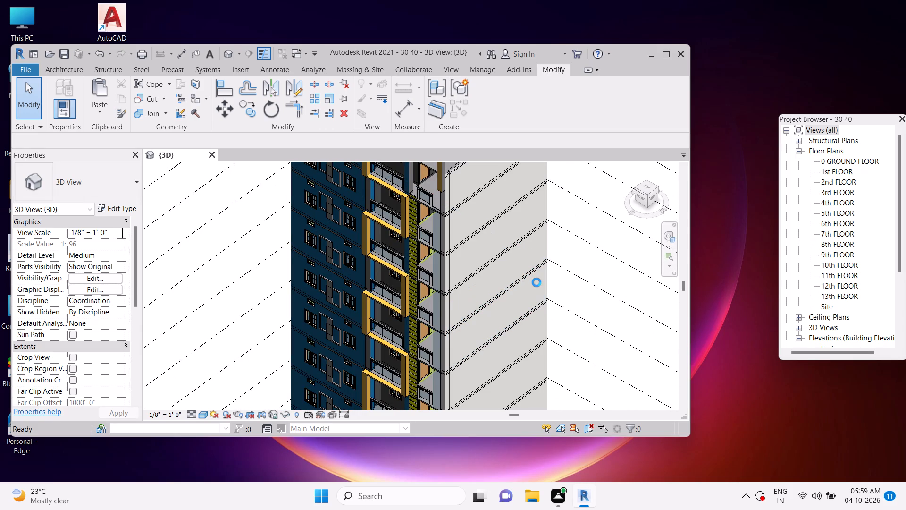
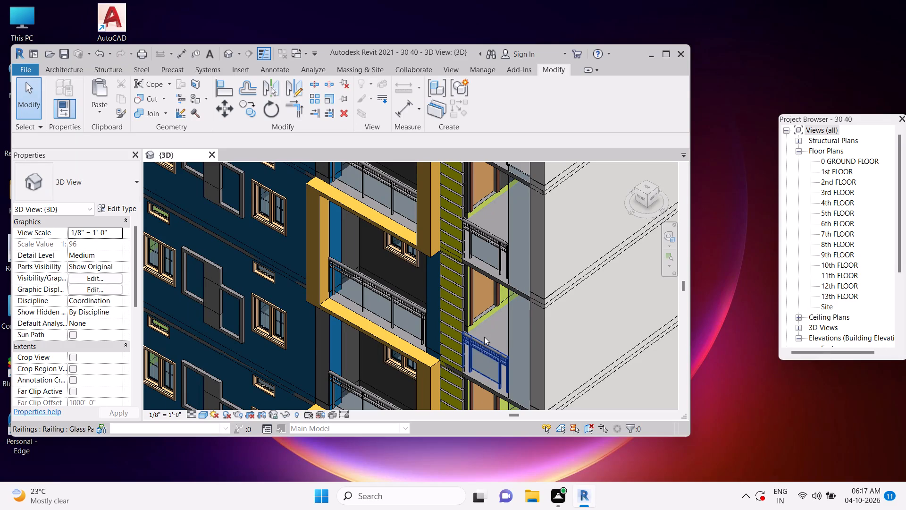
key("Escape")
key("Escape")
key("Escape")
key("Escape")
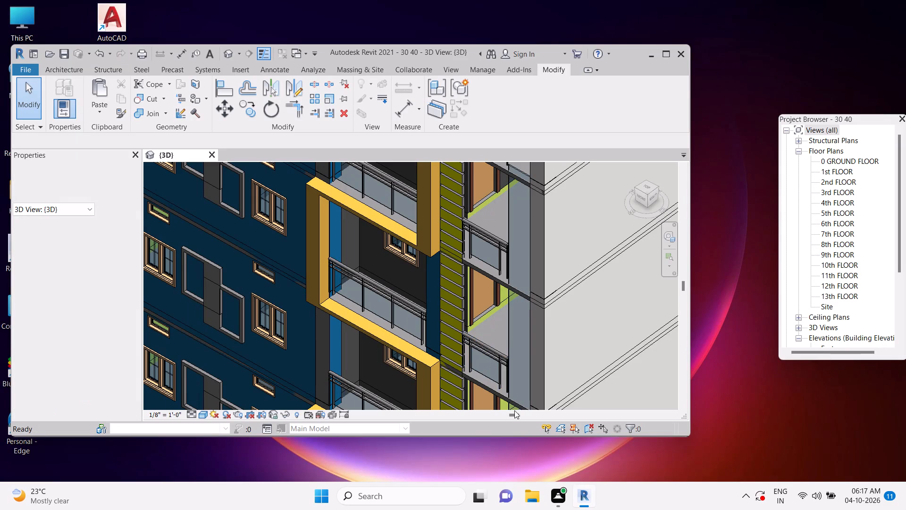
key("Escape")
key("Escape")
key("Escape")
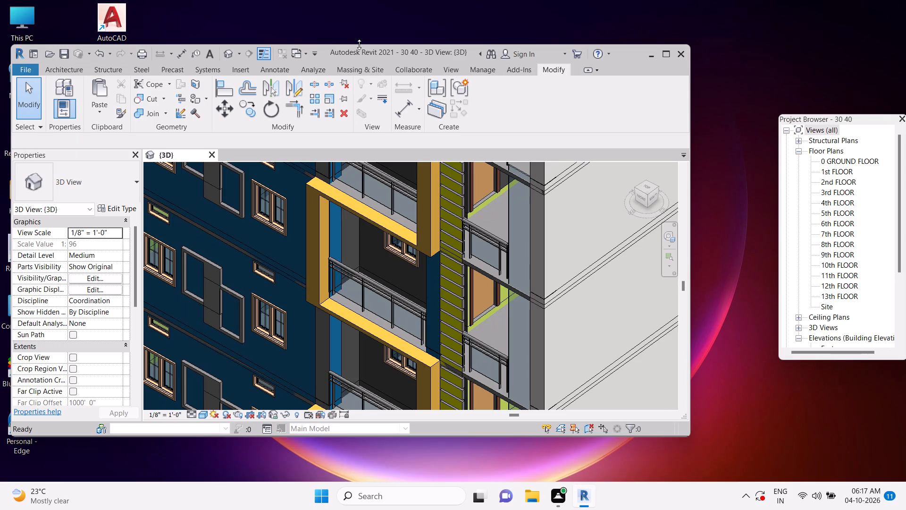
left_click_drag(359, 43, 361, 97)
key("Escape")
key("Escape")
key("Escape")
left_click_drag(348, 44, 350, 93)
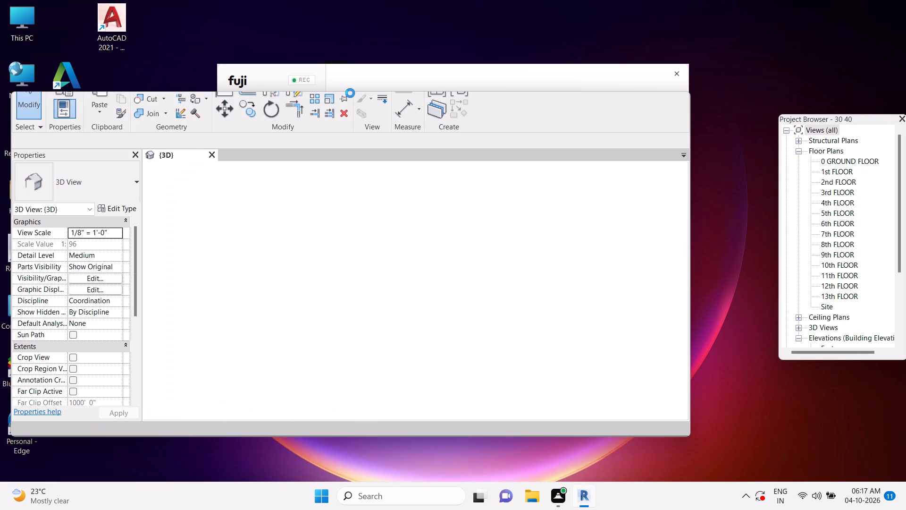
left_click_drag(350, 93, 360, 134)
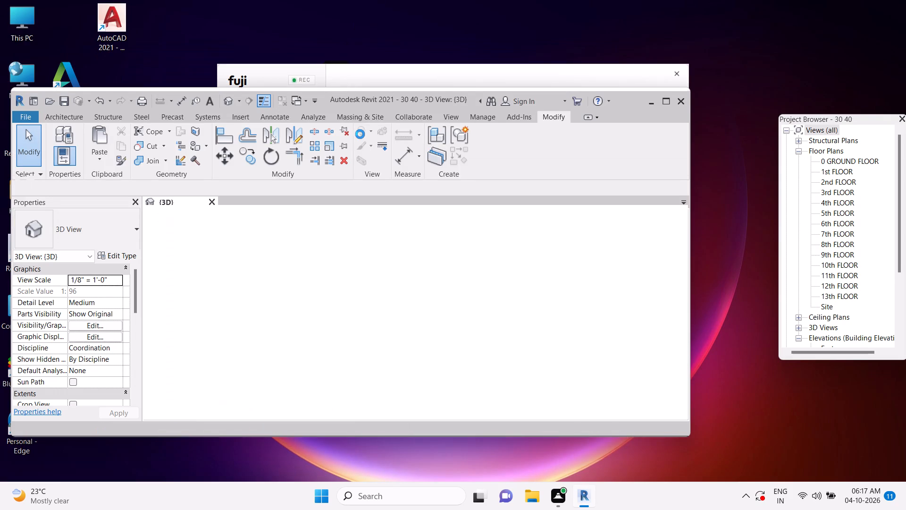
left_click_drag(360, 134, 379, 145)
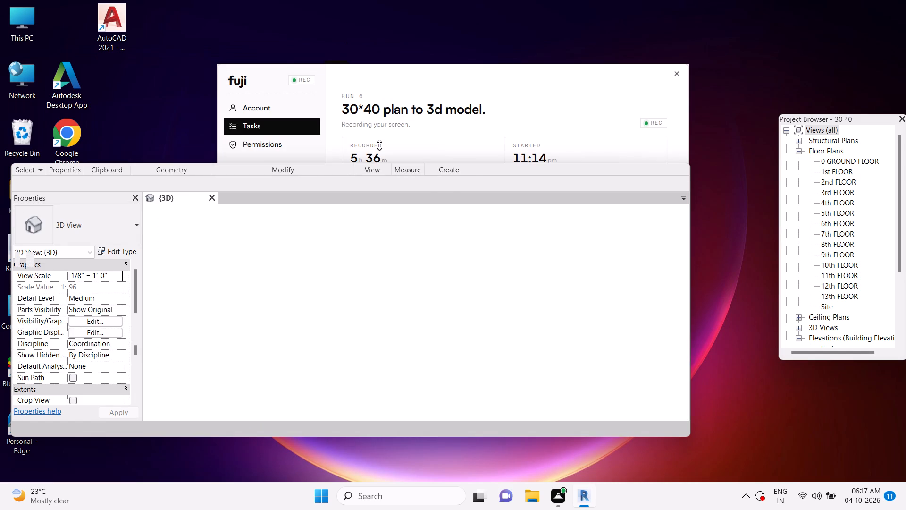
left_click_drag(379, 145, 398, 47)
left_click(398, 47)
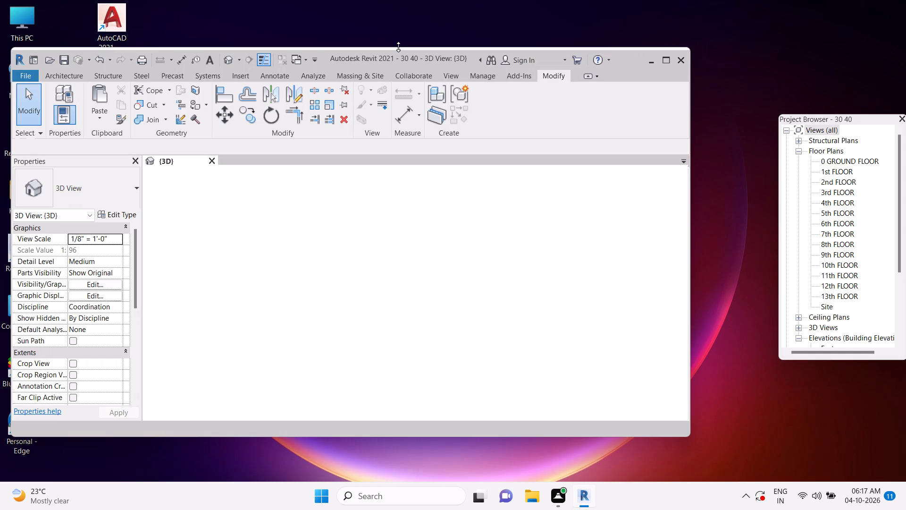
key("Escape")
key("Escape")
Examine the tower's balconies, yellow facade frame and roof slab from several angles.
scroll(407, 247, "down", 1)
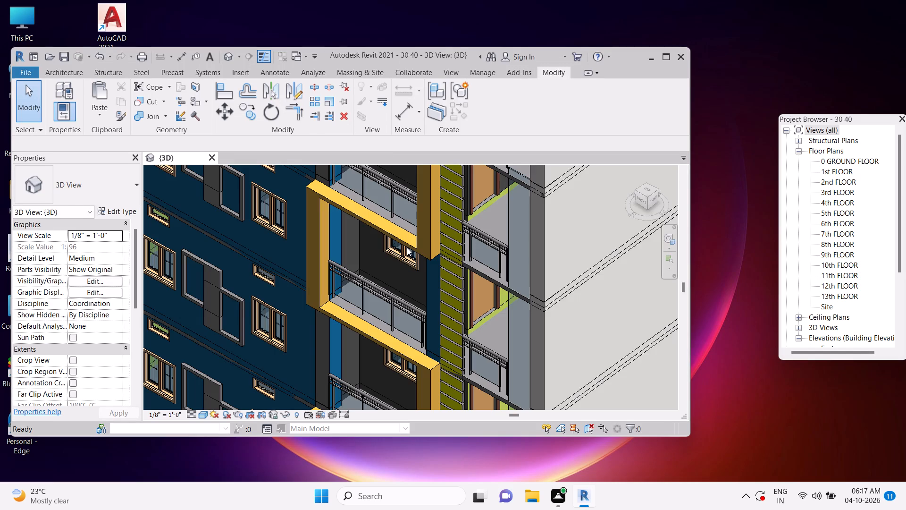
key("Escape")
key("Escape")
scroll(428, 276, "down", 1)
middle_click_drag(439, 287, 431, 282, "shift")
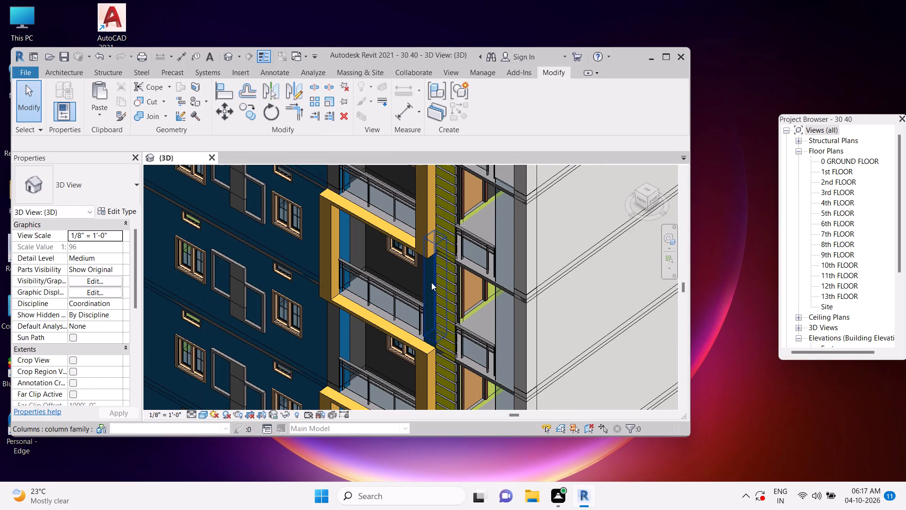
middle_click_drag(431, 282, 509, 277, "shift")
middle_click_drag(521, 348, 536, 316)
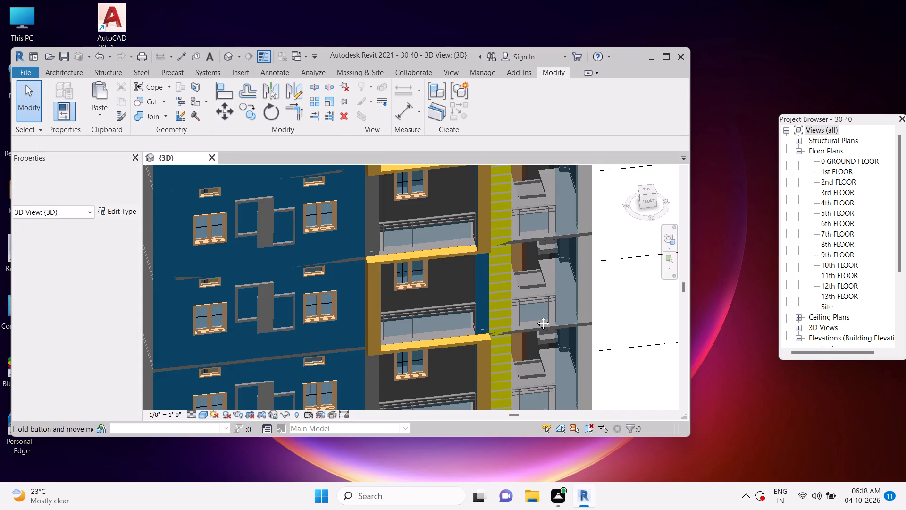
middle_click_drag(536, 316, 534, 280)
scroll(522, 293, "down", 5)
middle_click_drag(489, 283, 484, 327)
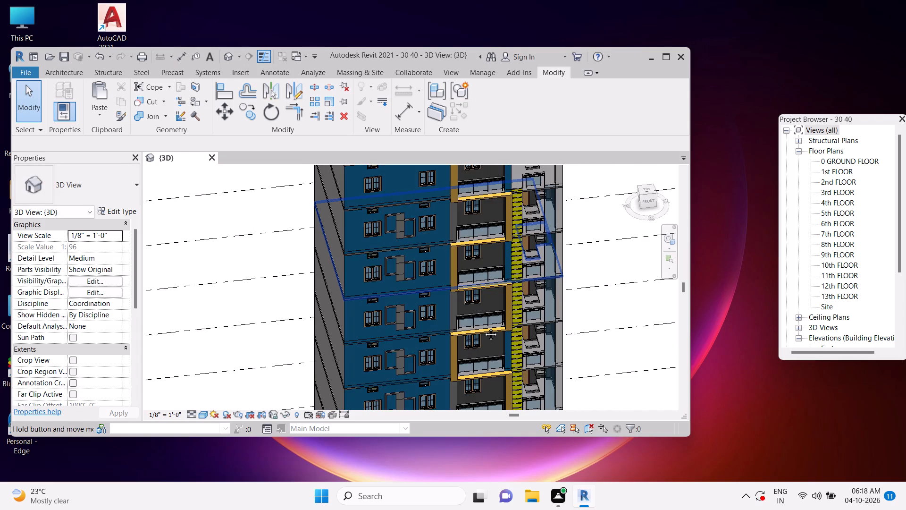
middle_click_drag(484, 327, 505, 303)
key("Escape")
key("Escape")
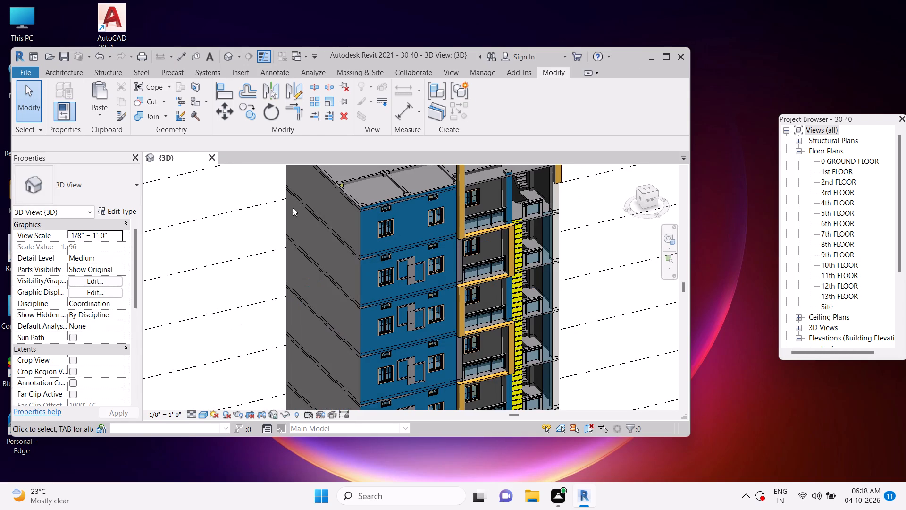
key("Escape")
key("Escape")
key("Escape")
key("Escape")
key("Escape")
key("Escape")
right_click_drag(289, 211, 217, 198)
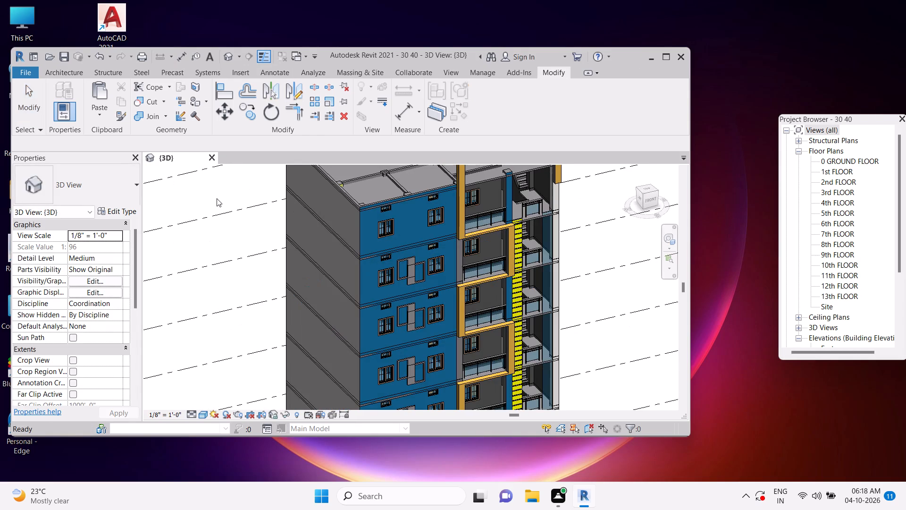
right_click_drag(217, 198, 386, 214)
right_click_drag(386, 214, 436, 217)
middle_click_drag(435, 221, 403, 301)
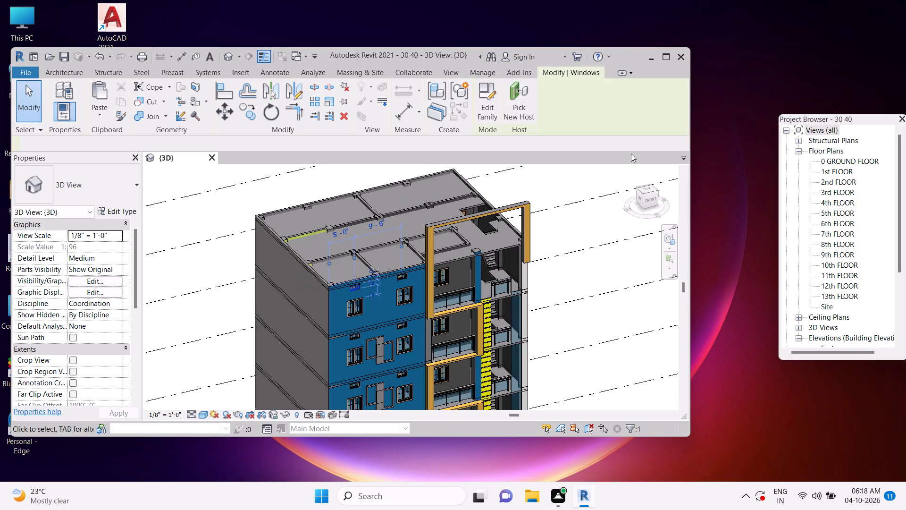
Examine the top floors in the front view and the yellow frame above the roof from behind.
left_click(651, 198)
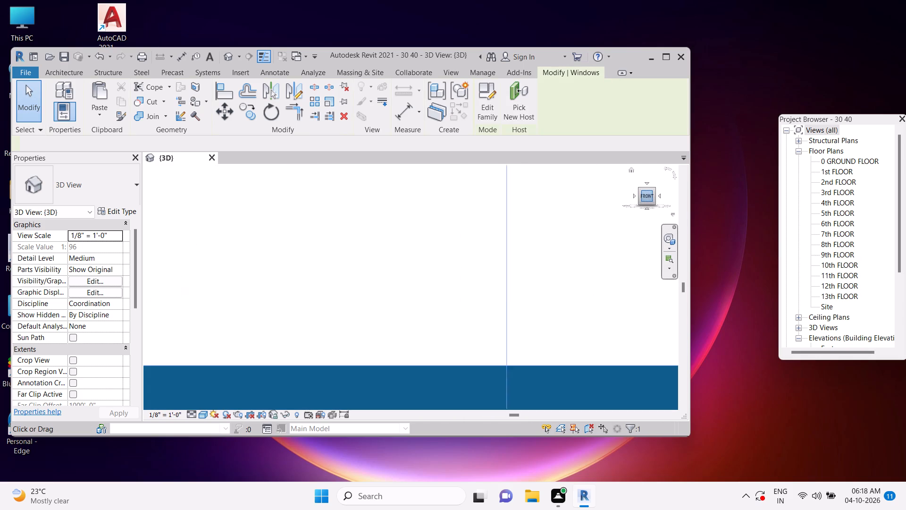
scroll(468, 242, "down", 10)
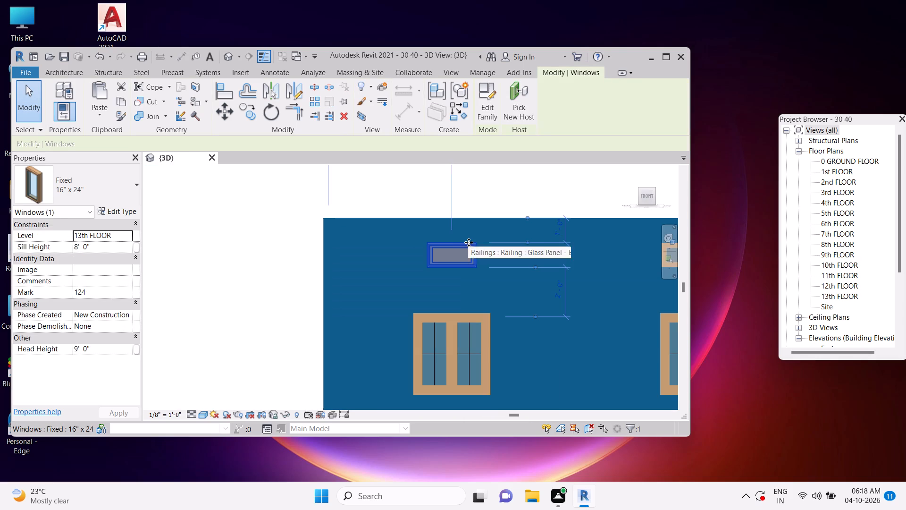
scroll(469, 242, "down", 5)
key("Escape")
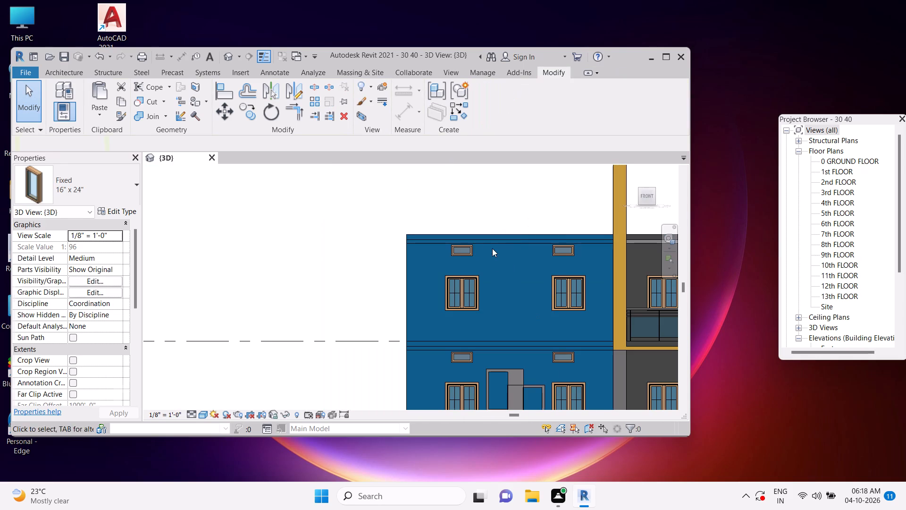
key("Escape")
key("Escape")
scroll(492, 248, "down", 5)
key("Escape")
key("Escape")
scroll(493, 248, "down", 3)
key("Escape")
key("Escape")
key("Escape")
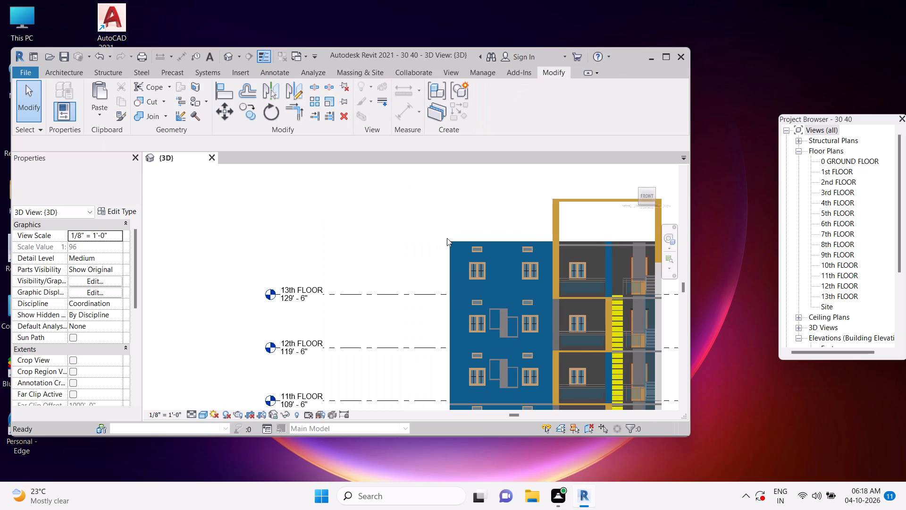
key("Escape")
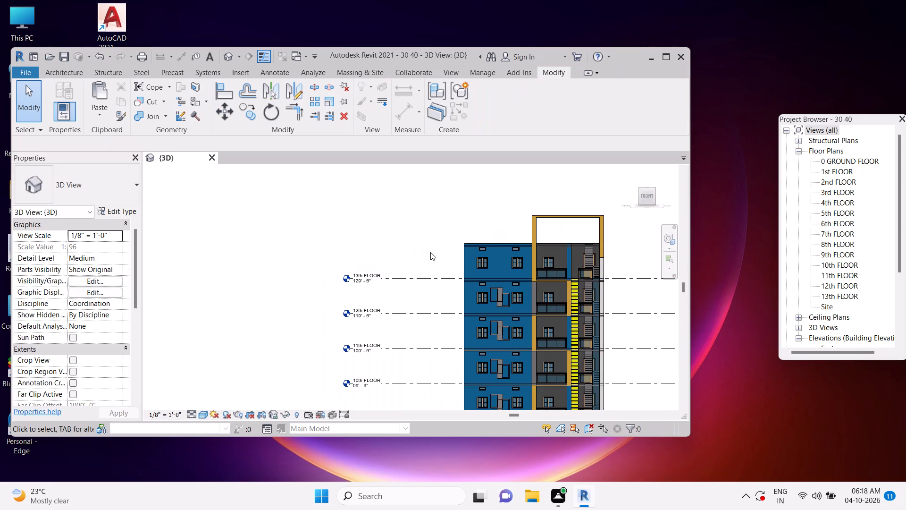
middle_click_drag(512, 250, 530, 305)
scroll(485, 240, "up", 4)
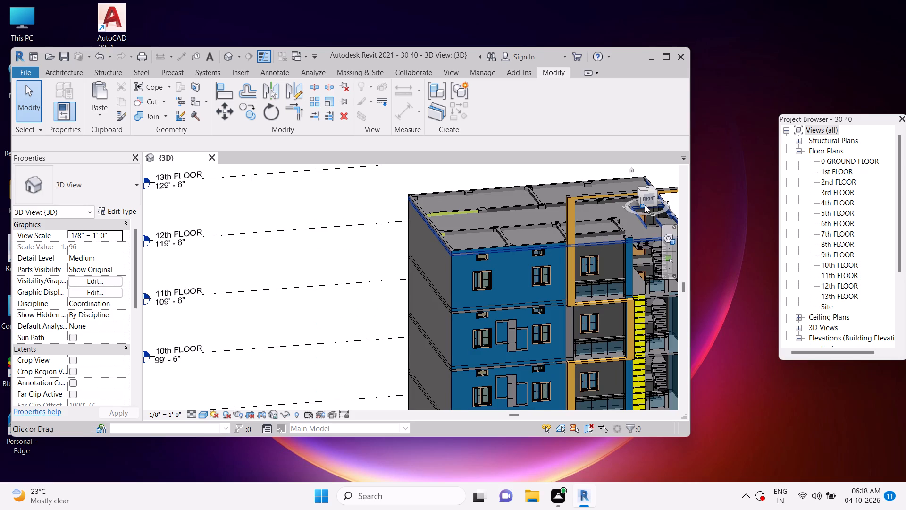
scroll(575, 257, "down", 1)
middle_click_drag(600, 271, 485, 295, "shift")
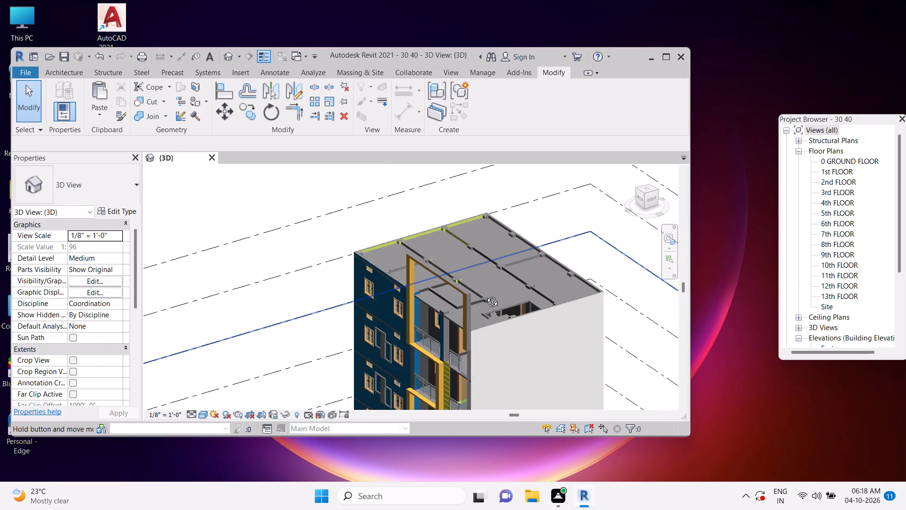
middle_click_drag(485, 295, 443, 246, "shift")
middle_click_drag(489, 260, 443, 245)
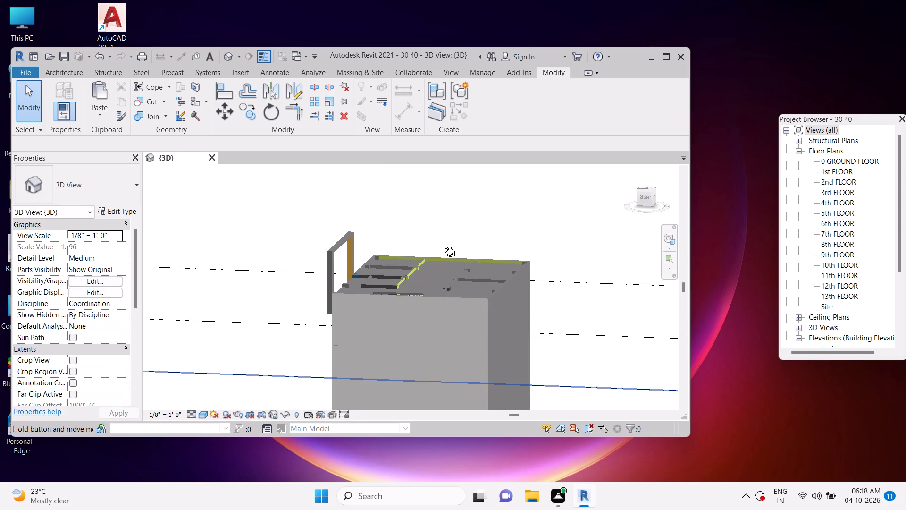
middle_click_drag(443, 245, 481, 258)
scroll(277, 242, "up", 6)
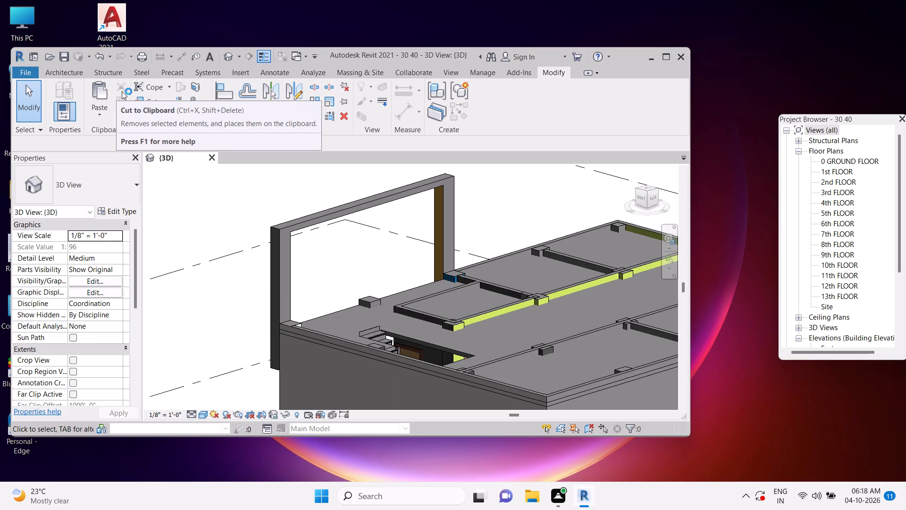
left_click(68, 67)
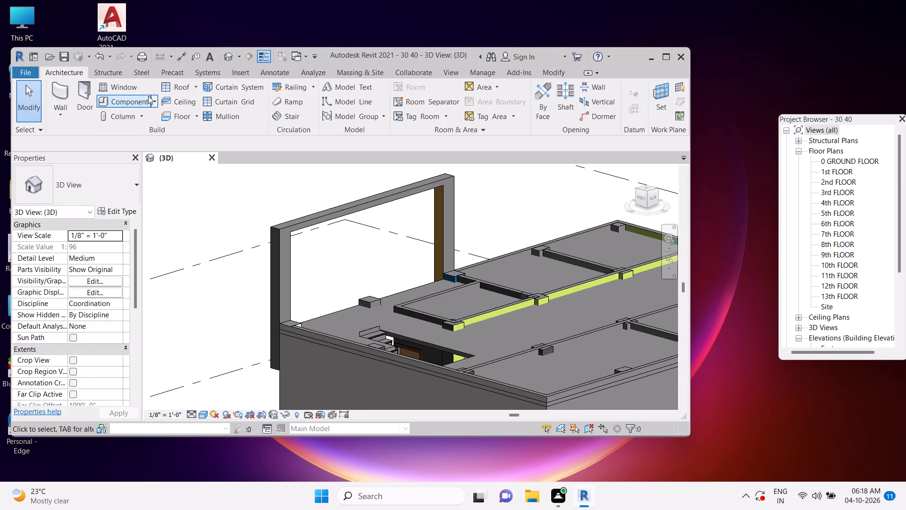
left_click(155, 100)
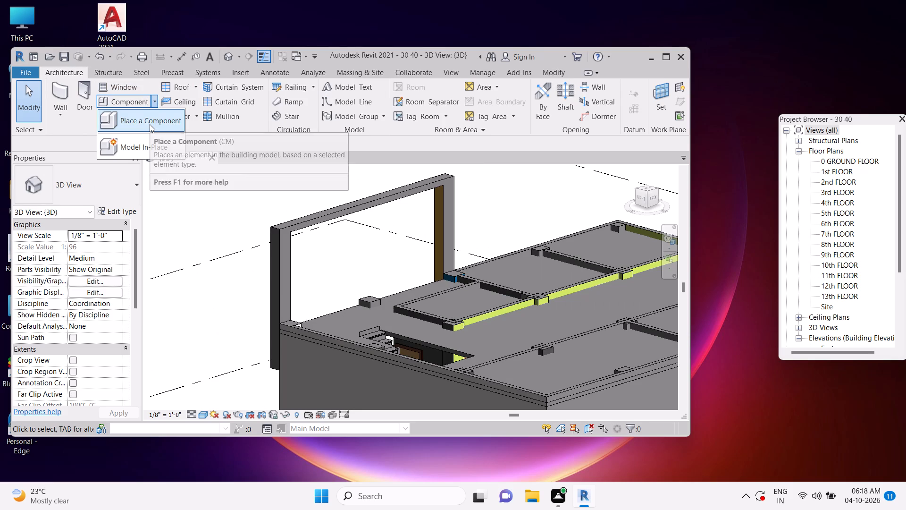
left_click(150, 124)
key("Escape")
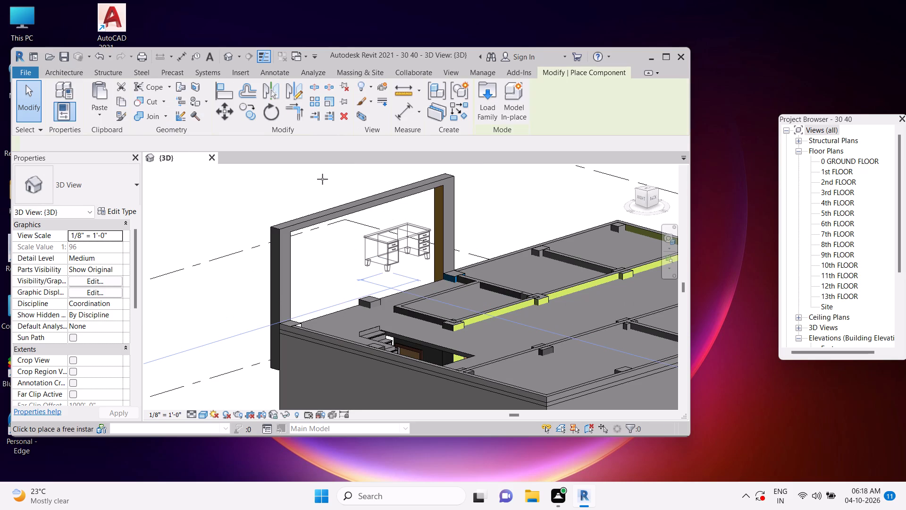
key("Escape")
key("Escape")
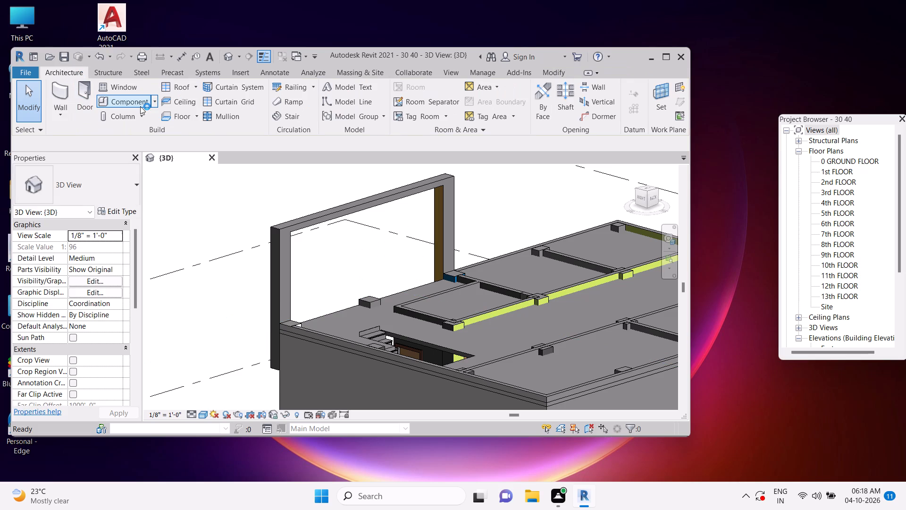
Start a new in-place model in the Duct Accessories category, accepting the suggested name.
left_click(154, 99)
left_click(142, 146)
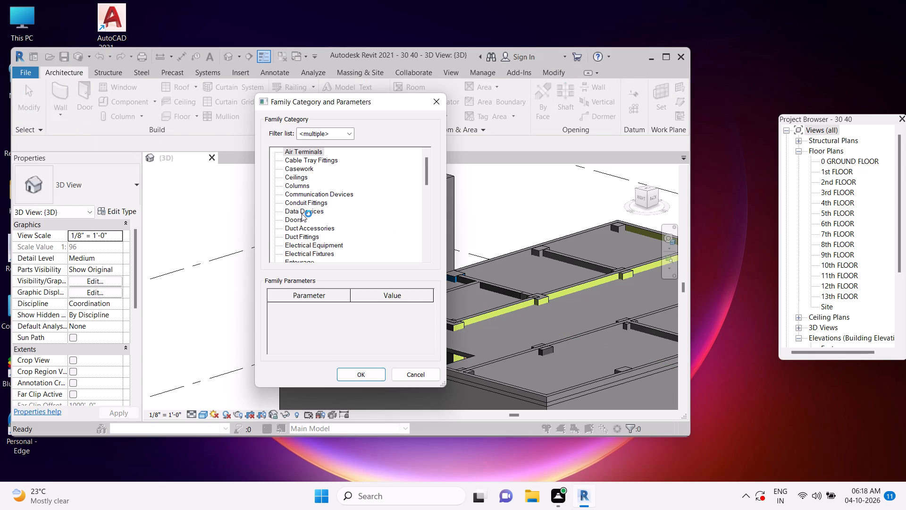
left_click(306, 232)
left_click(355, 374)
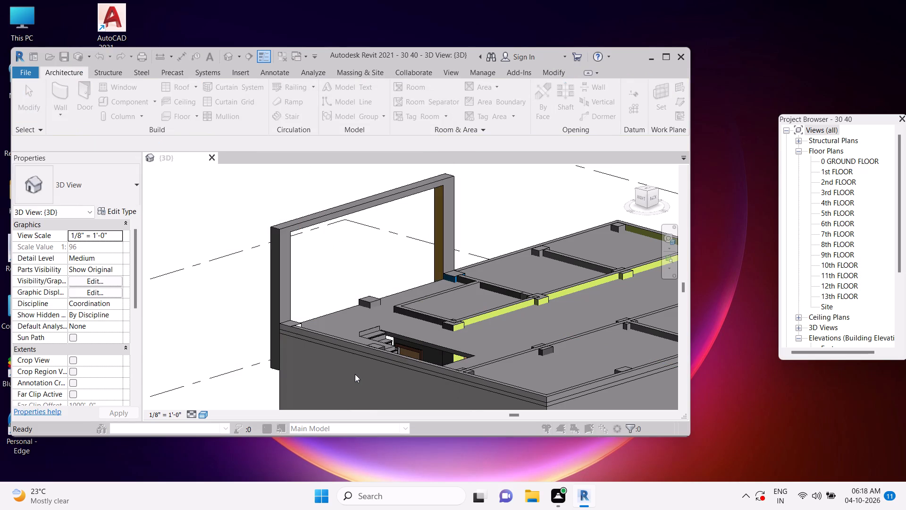
left_click(340, 272)
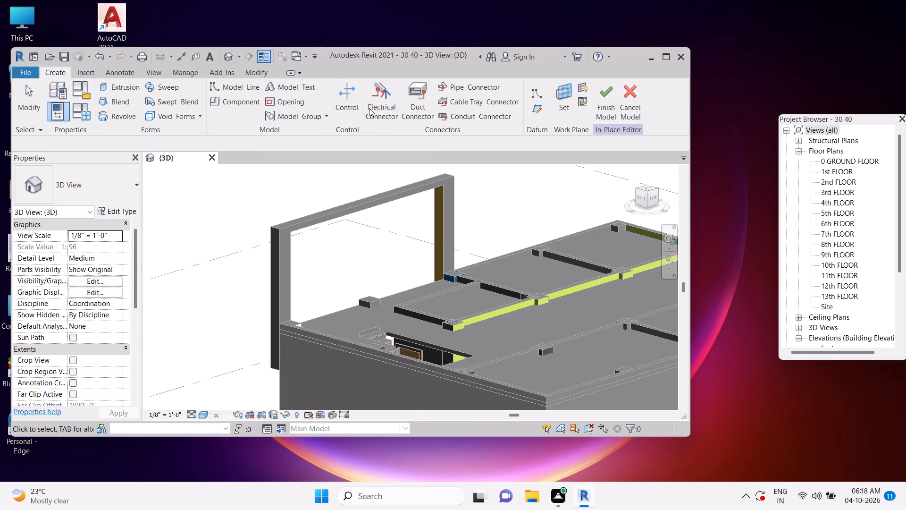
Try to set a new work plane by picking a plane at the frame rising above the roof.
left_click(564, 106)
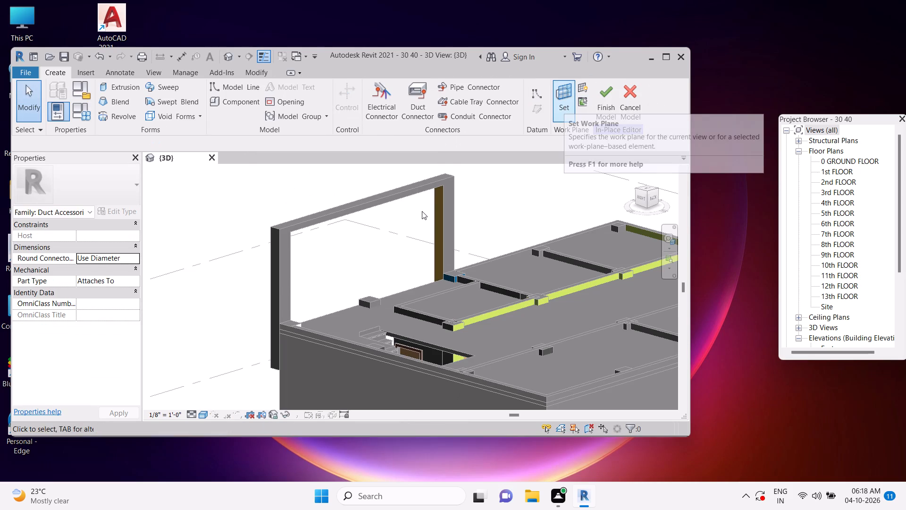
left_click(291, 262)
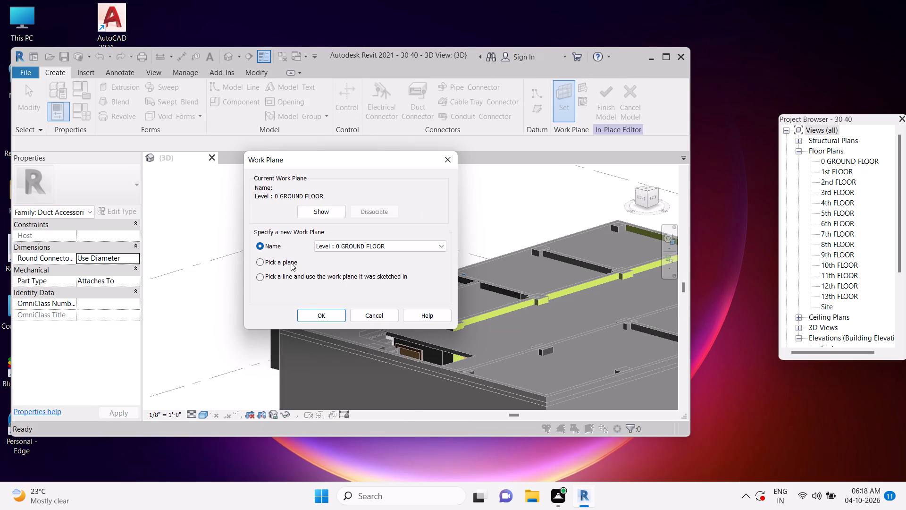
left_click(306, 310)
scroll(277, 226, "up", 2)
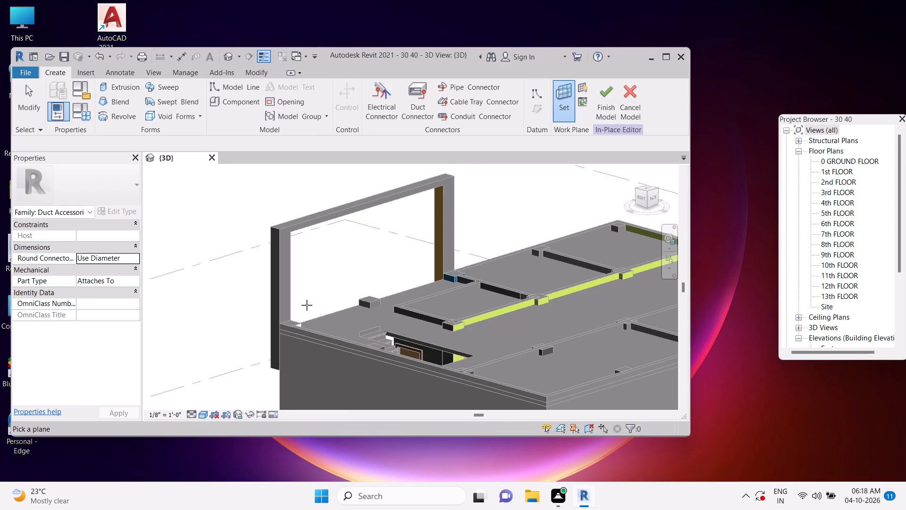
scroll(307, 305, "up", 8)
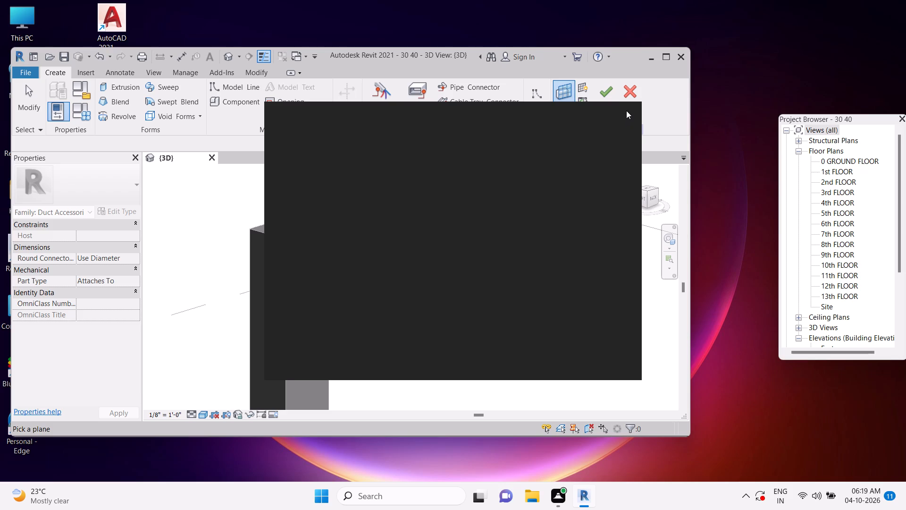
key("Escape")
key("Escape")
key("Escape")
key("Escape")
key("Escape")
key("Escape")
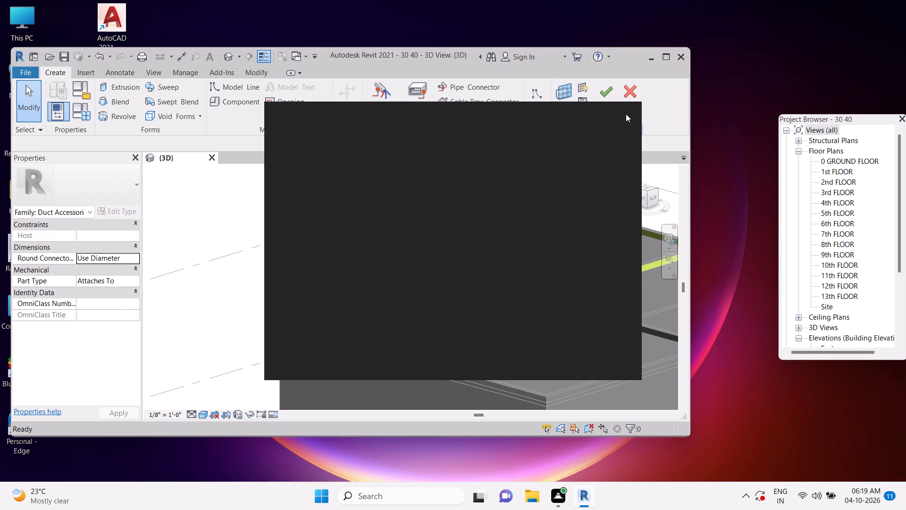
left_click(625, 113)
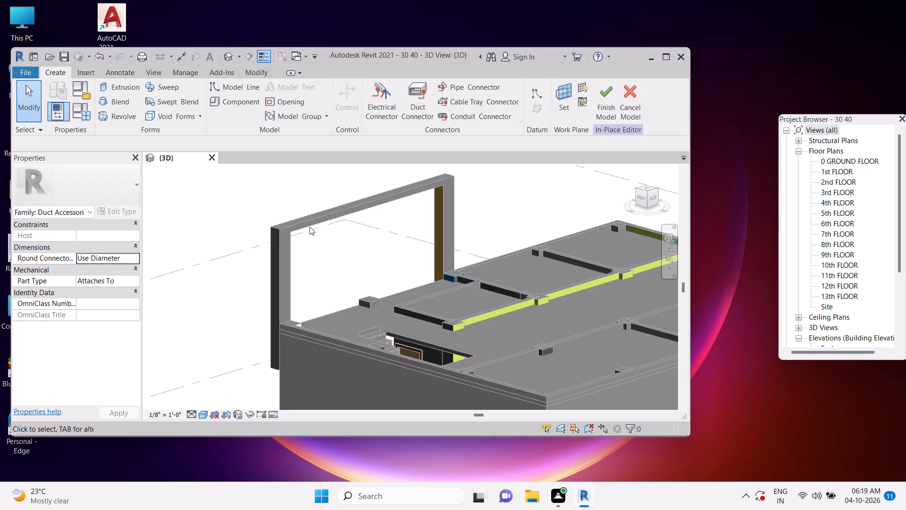
Set the work plane by picking the outer side face of the frame rising above the roof.
left_click(554, 93)
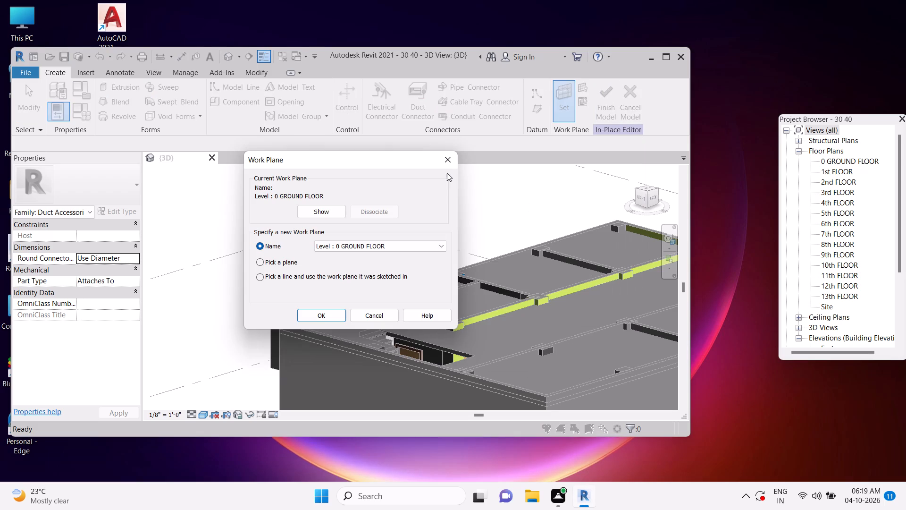
left_click(261, 260)
left_click(309, 309)
scroll(270, 234, "up", 8)
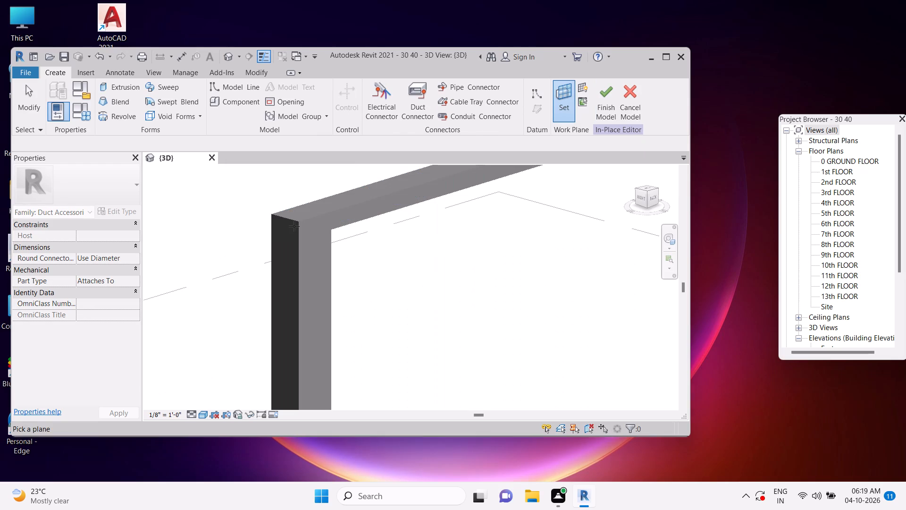
left_click(294, 225)
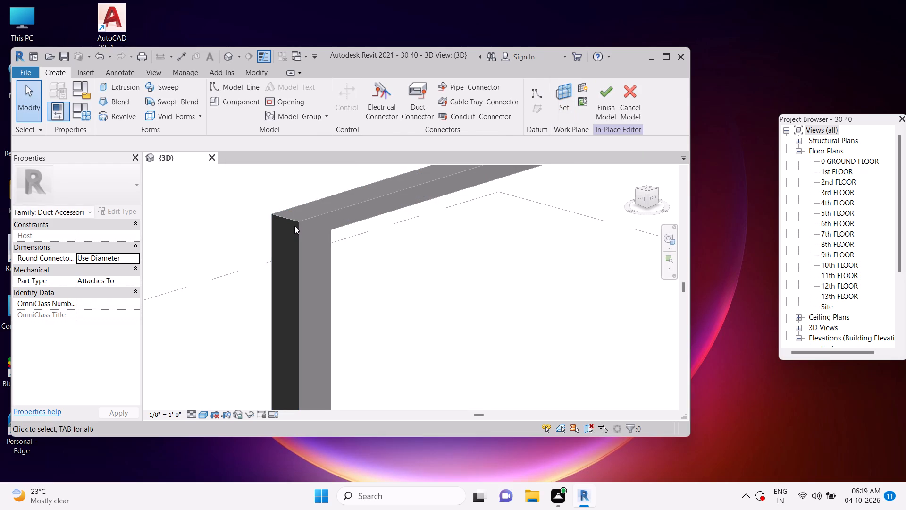
Start an extrusion in the right view and sketch a 14' 0" by 1' 0" rectangle from the frame's top outer corner, extending over the roof.
left_click(638, 194)
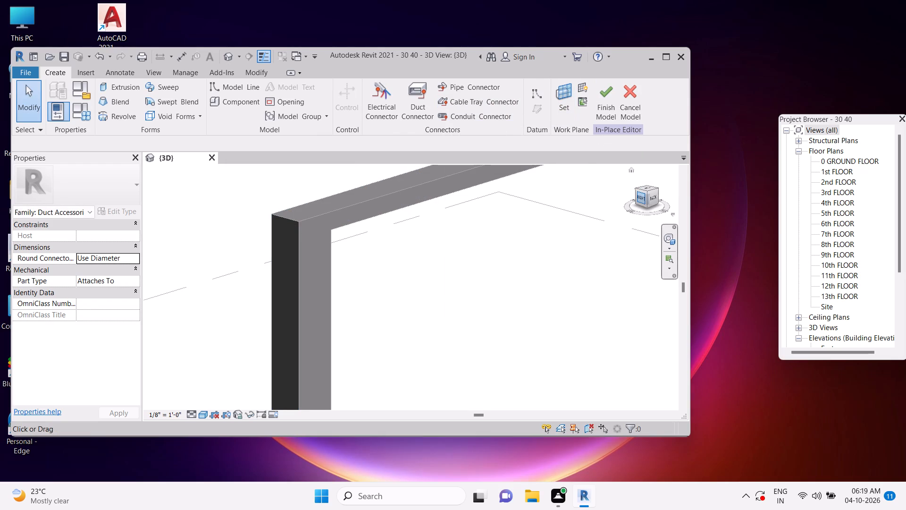
scroll(420, 225, "up", 11)
scroll(382, 202, "up", 3)
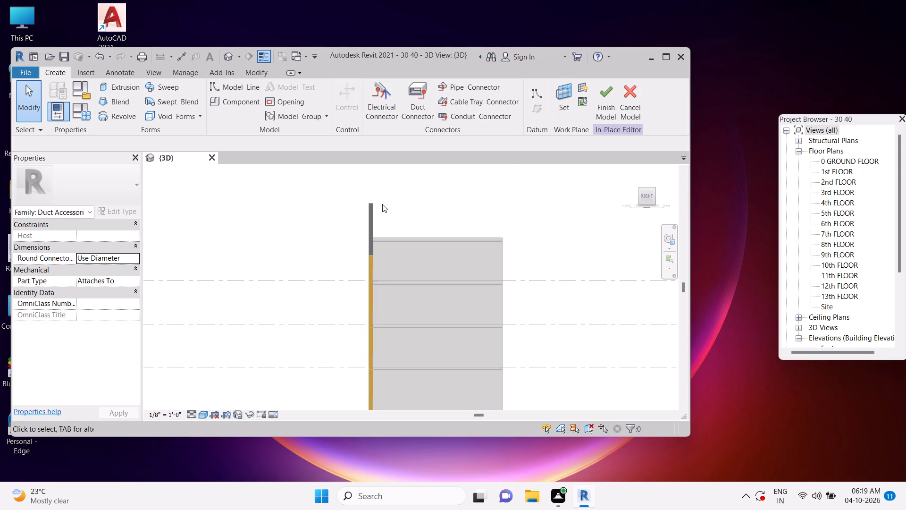
left_click(120, 88)
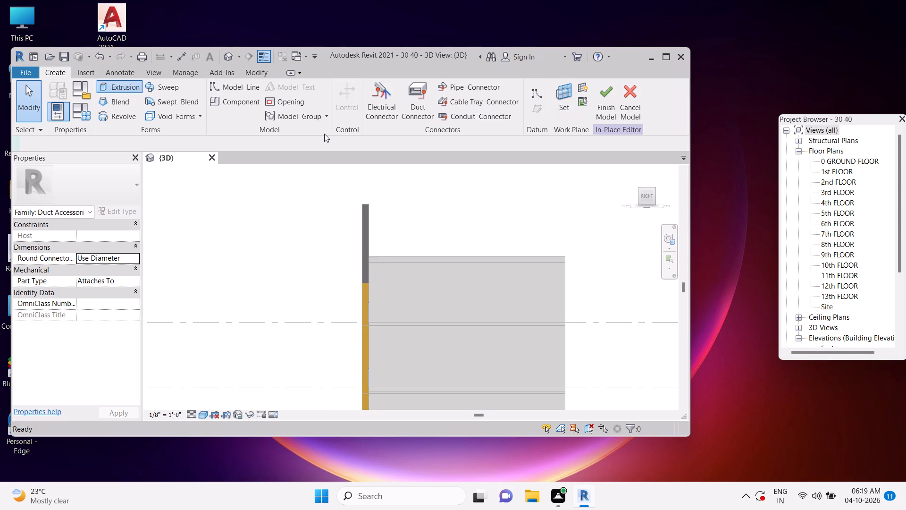
left_click(457, 91)
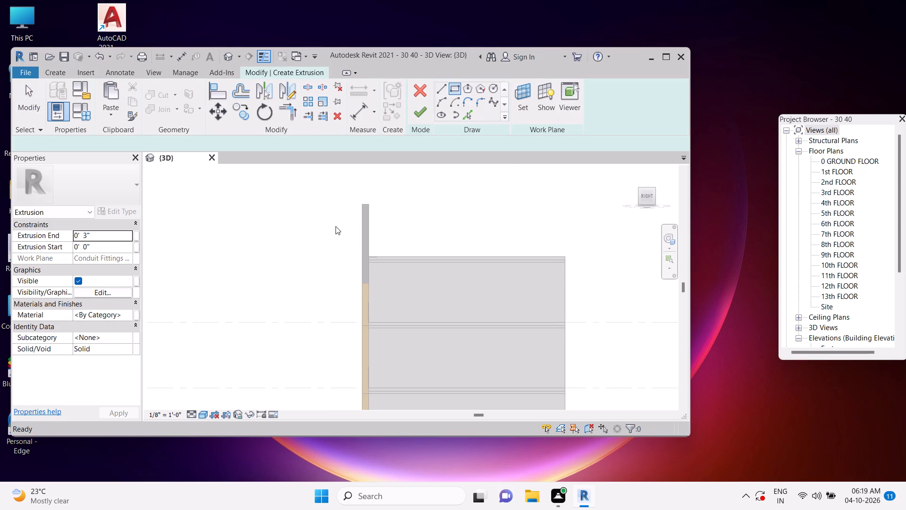
scroll(369, 203, "up", 12)
left_click(336, 211)
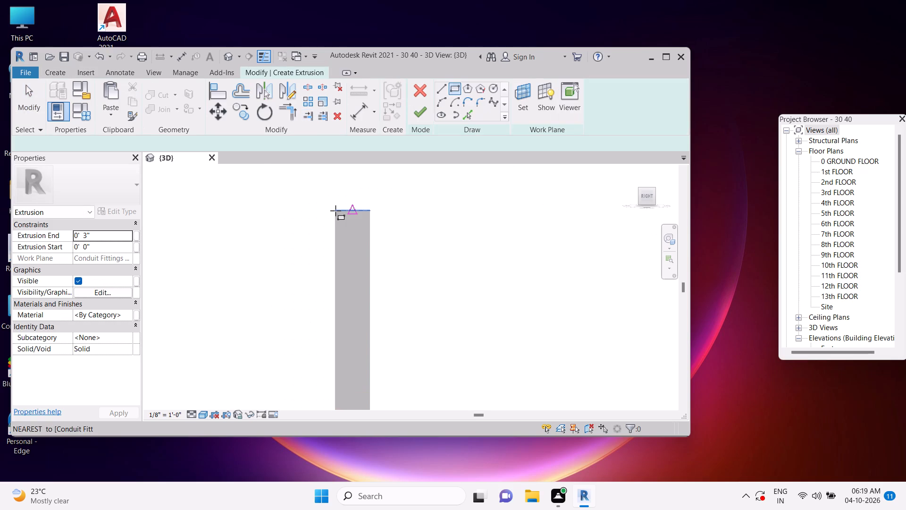
scroll(431, 235, "down", 6)
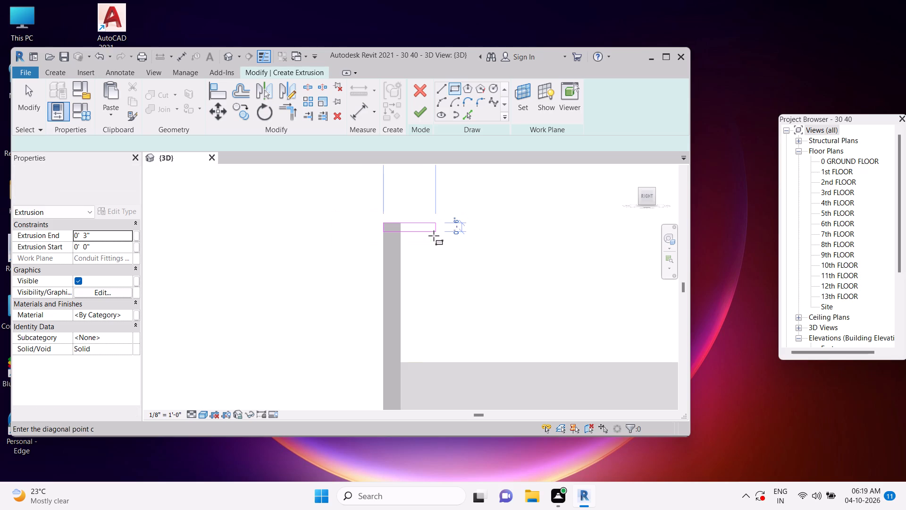
scroll(434, 236, "down", 4)
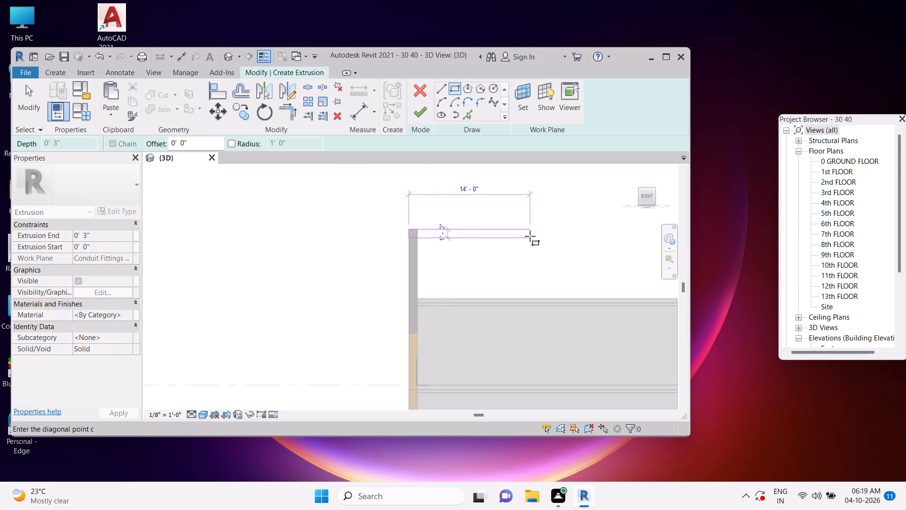
left_click(530, 236)
key("Escape")
key("Escape")
key("Escape")
Check the sketched rectangle's thickness and measure the thickness of the frame's vertical leg.
scroll(524, 238, "up", 4)
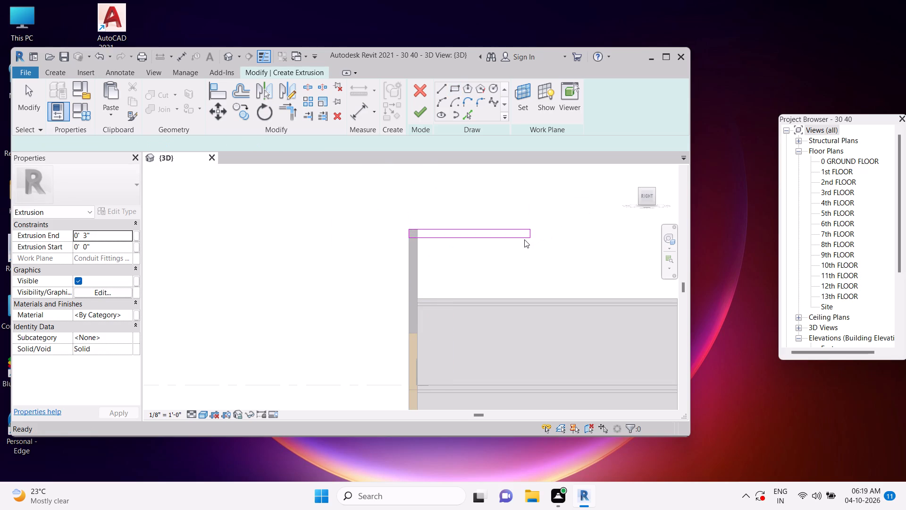
scroll(524, 239, "up", 3)
left_click(524, 238)
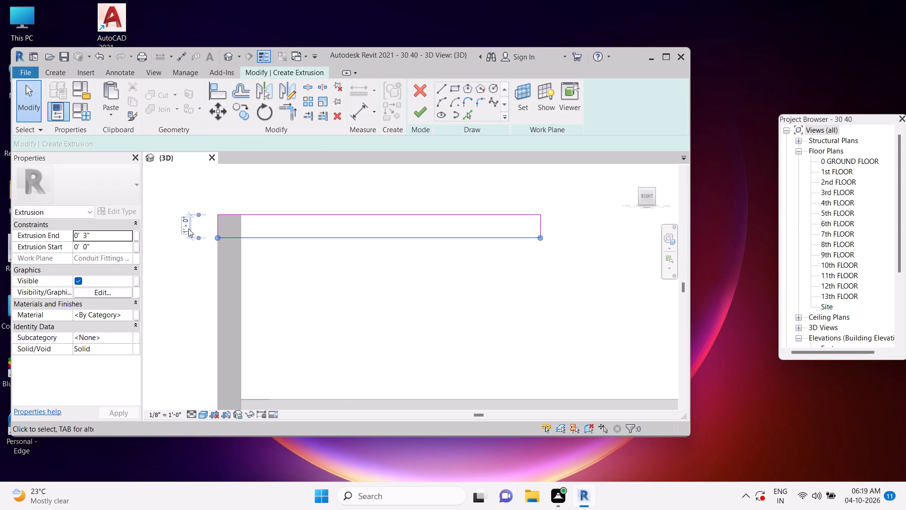
key("Escape")
key("Escape")
key("Escape")
key("Escape")
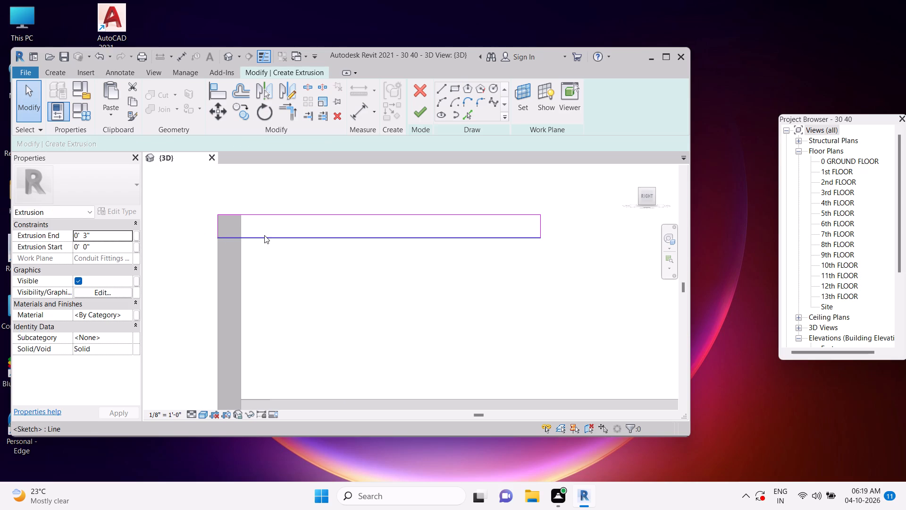
key("d")
key("i")
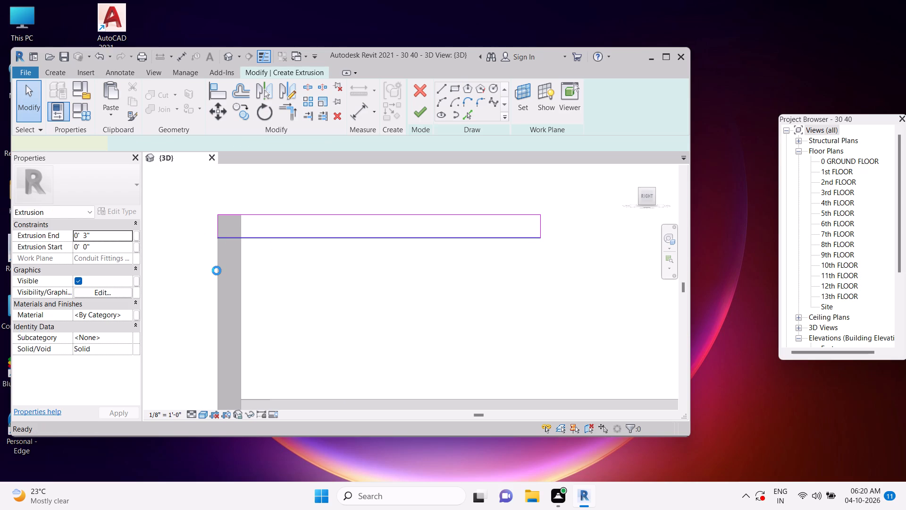
left_click(217, 271)
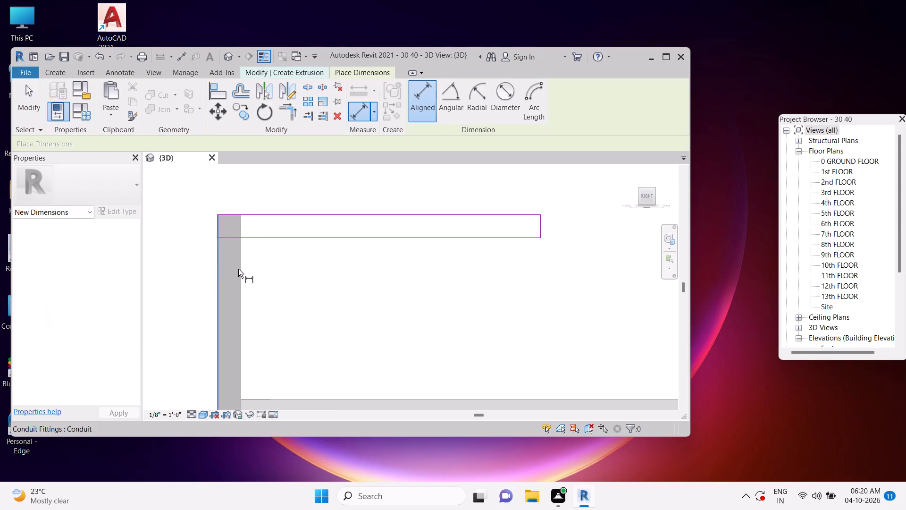
left_click(241, 269)
scroll(241, 269, "down", 1)
key("Escape")
key("Escape")
key("Escape")
key("Escape")
key("Escape")
key("Escape")
key("Escape")
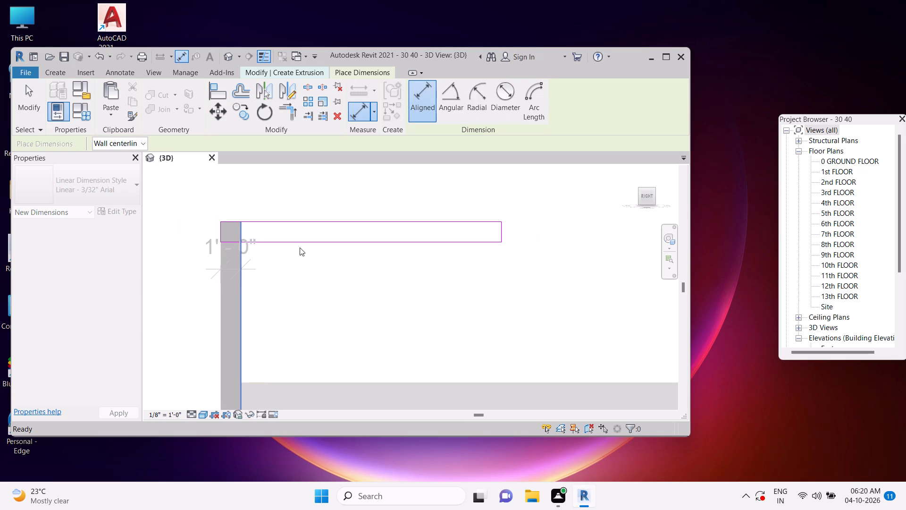
Finish the rectangle sketch as an extrusion with a 3" depth.
left_click(423, 120)
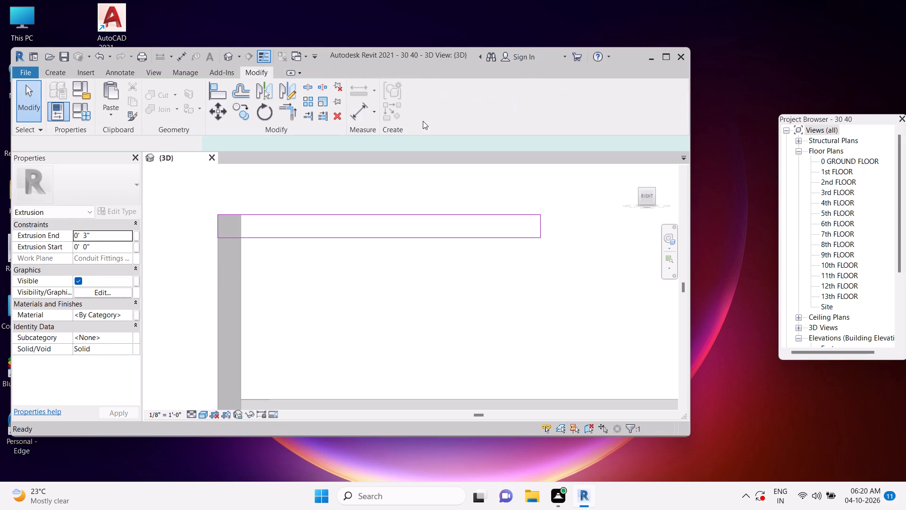
key("Escape")
key("Escape")
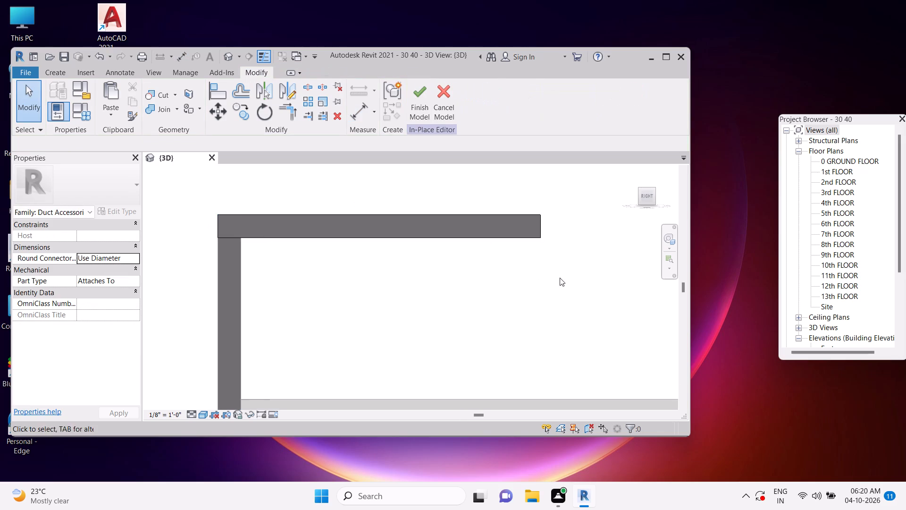
In the back view, stretch the extrusion across the frame to the opposite leg's inner face, with an extrusion start of -19' 4 1/2".
middle_click_drag(564, 277, 492, 288, "shift")
middle_click_drag(576, 289, 510, 293)
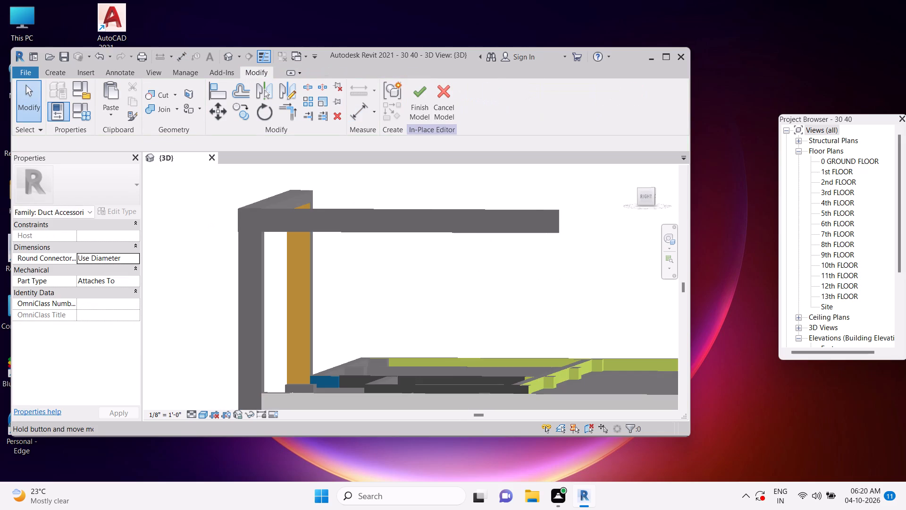
left_click(654, 198)
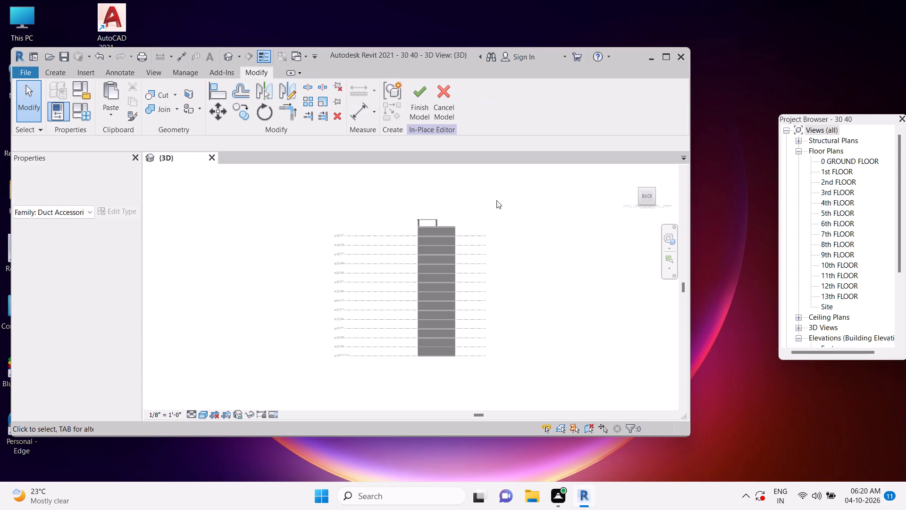
scroll(439, 218, "up", 7)
scroll(366, 216, "up", 6)
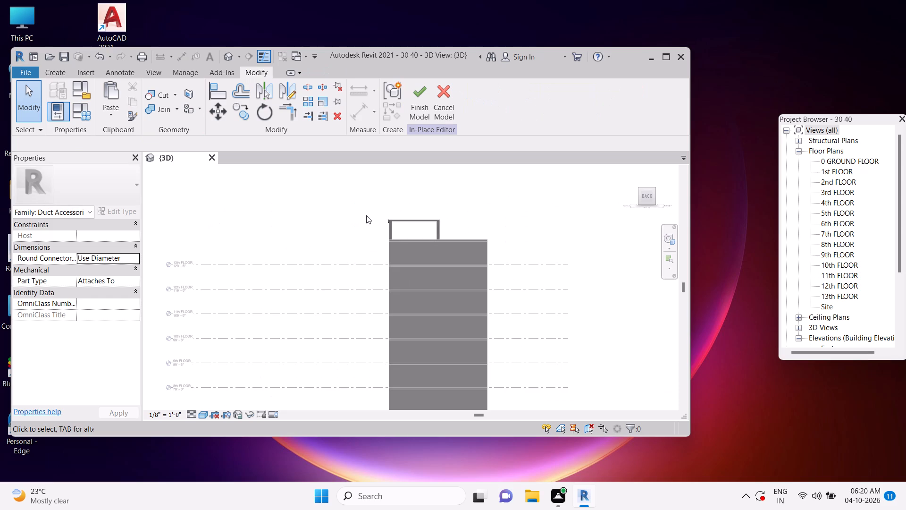
scroll(366, 215, "up", 7)
left_click(403, 225)
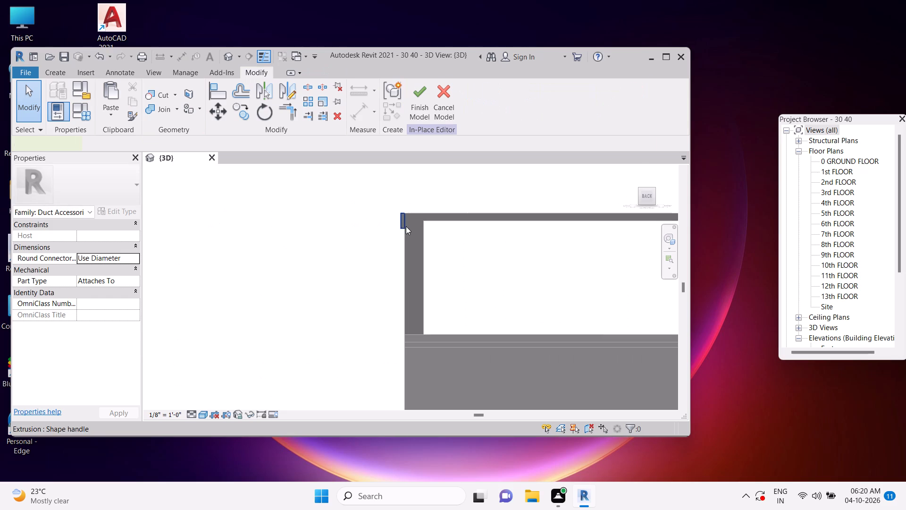
scroll(406, 226, "down", 2)
left_click_drag(408, 221, 557, 220)
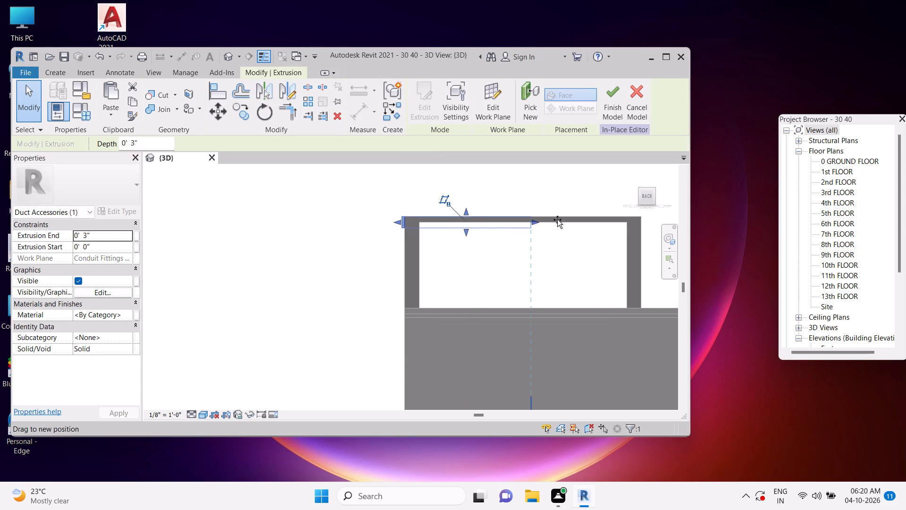
left_click_drag(557, 220, 633, 221)
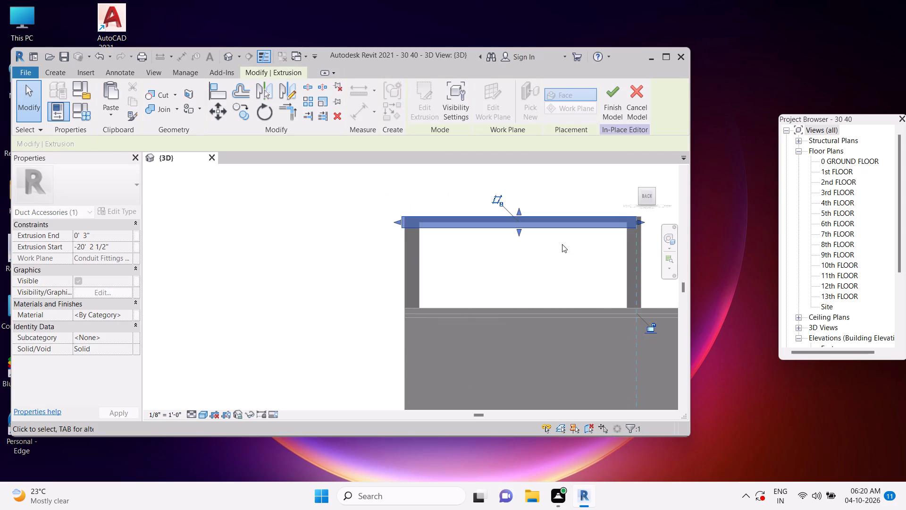
scroll(651, 229, "up", 8)
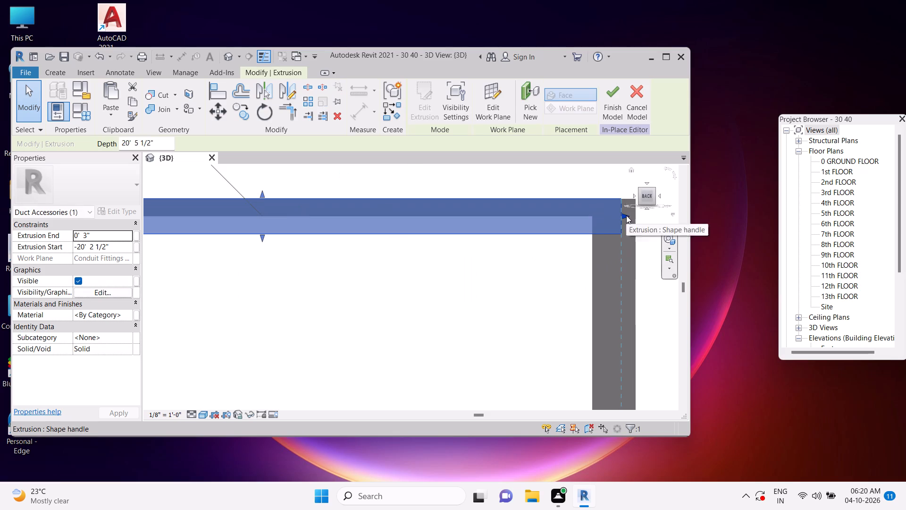
left_click_drag(626, 214, 596, 218)
scroll(596, 219, "down", 3)
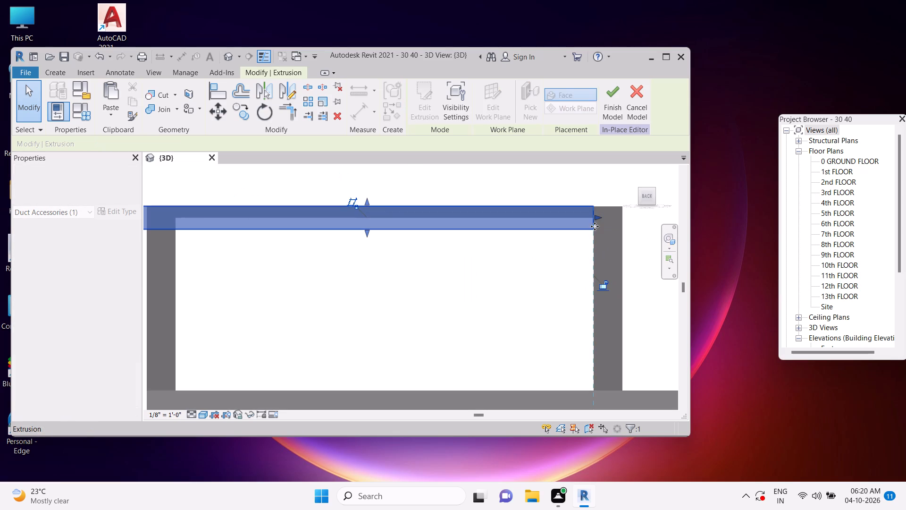
Pull the slab's other side in to the near leg's inner face, with an extrusion end of -1' 3".
middle_click_drag(200, 240, 253, 242)
left_click_drag(190, 219, 190, 218)
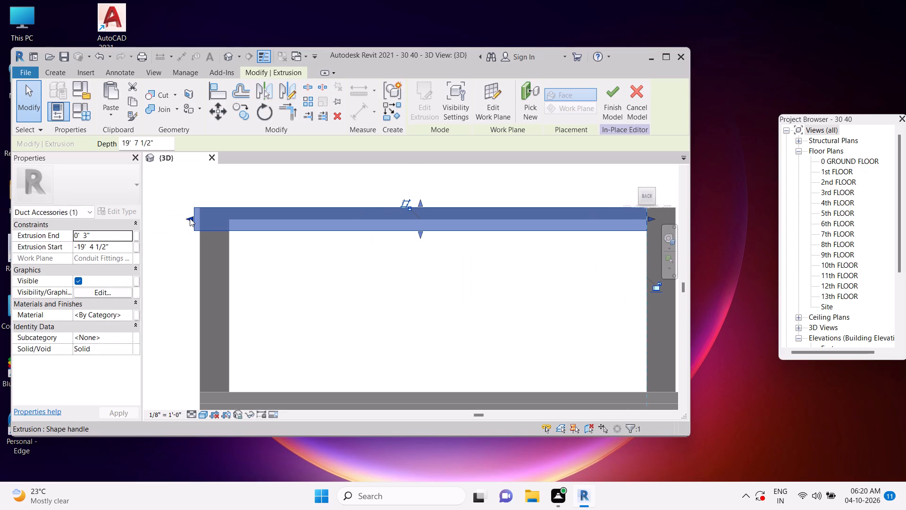
left_click_drag(190, 218, 228, 219)
key("Escape")
Select the slab extrusion in the back view and stretch its near side outward over the frame's leg.
scroll(278, 247, "down", 5)
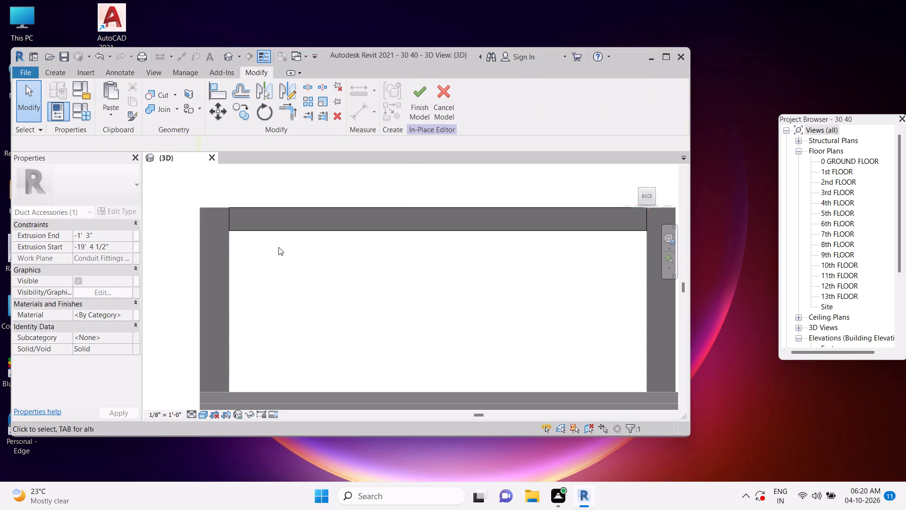
scroll(278, 247, "down", 3)
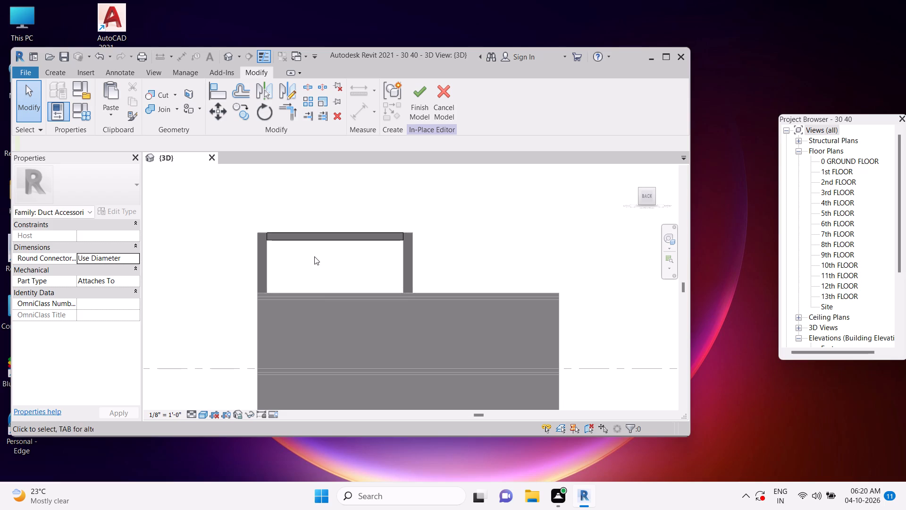
middle_click_drag(326, 263, 366, 335, "shift")
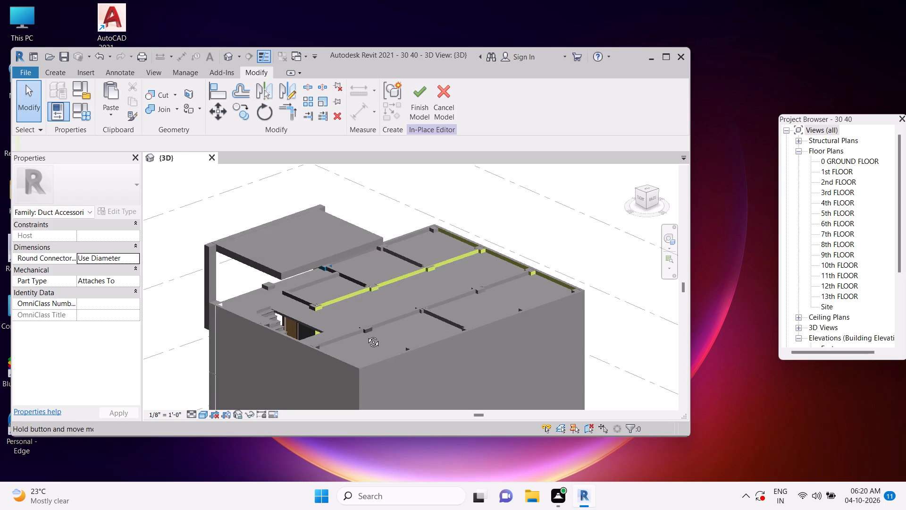
middle_click_drag(366, 335, 352, 281, "shift")
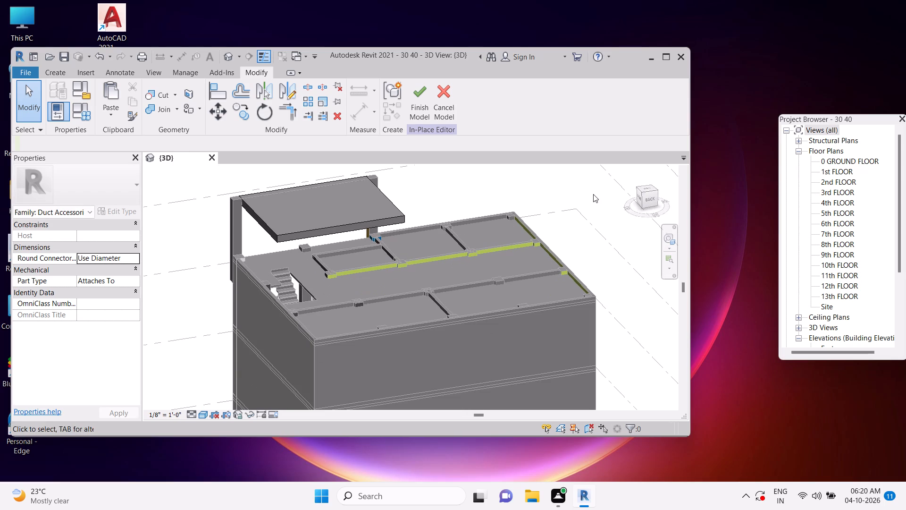
left_click(651, 200)
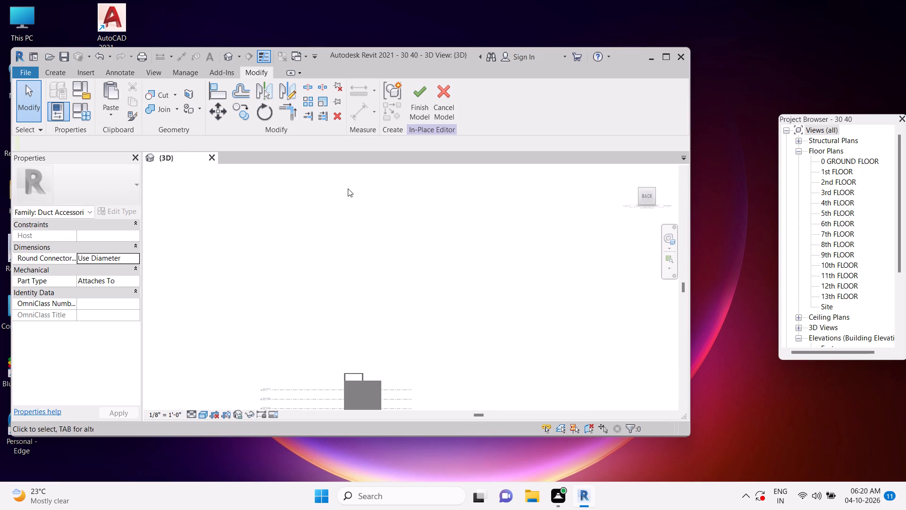
scroll(432, 206, "up", 11)
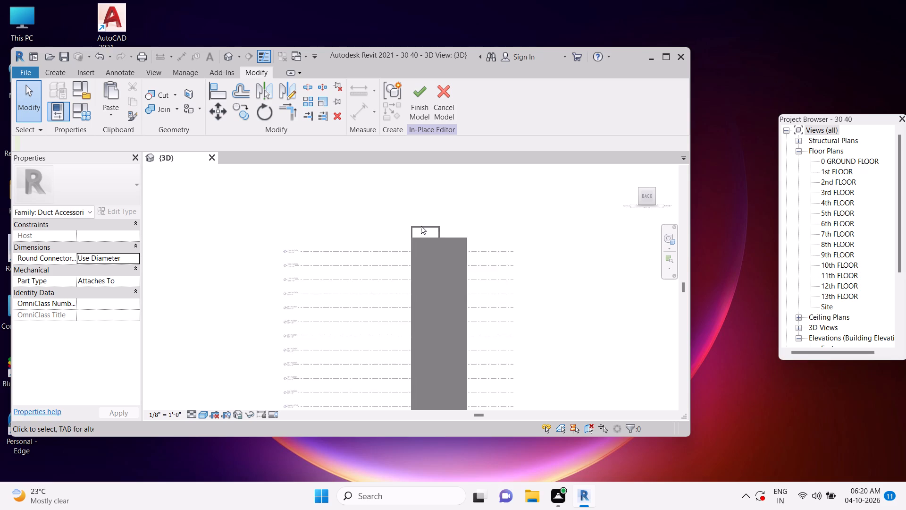
scroll(421, 226, "up", 8)
left_click(381, 237)
scroll(369, 238, "up", 6)
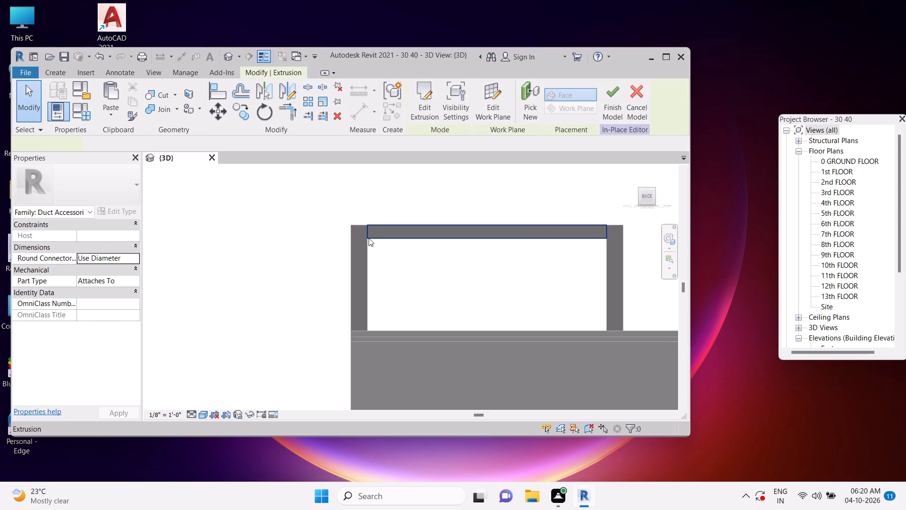
scroll(369, 238, "up", 4)
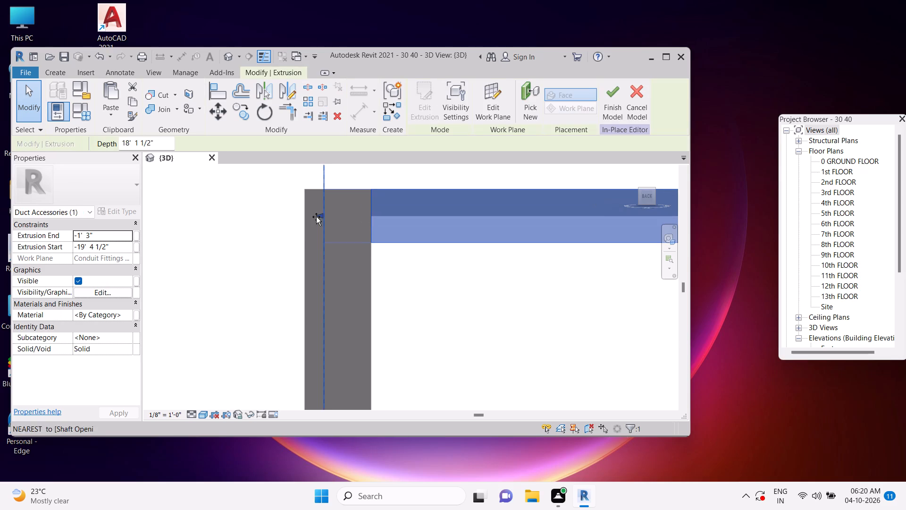
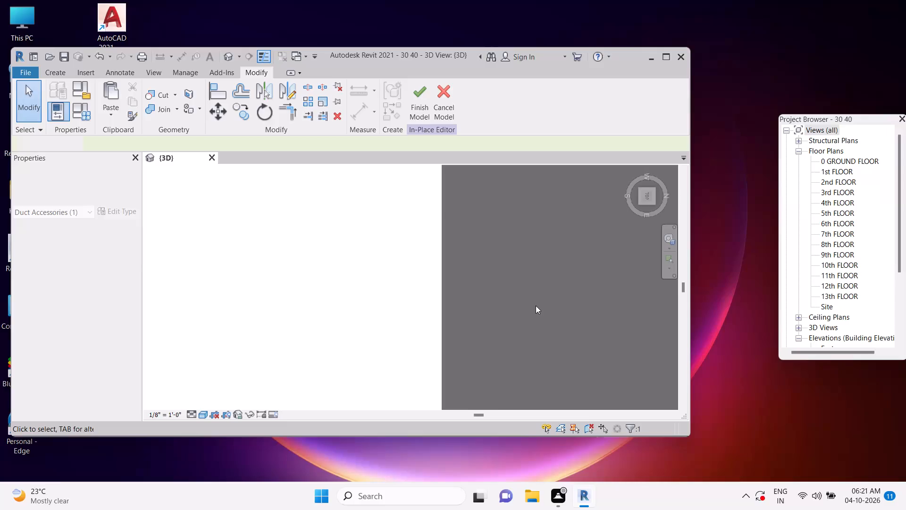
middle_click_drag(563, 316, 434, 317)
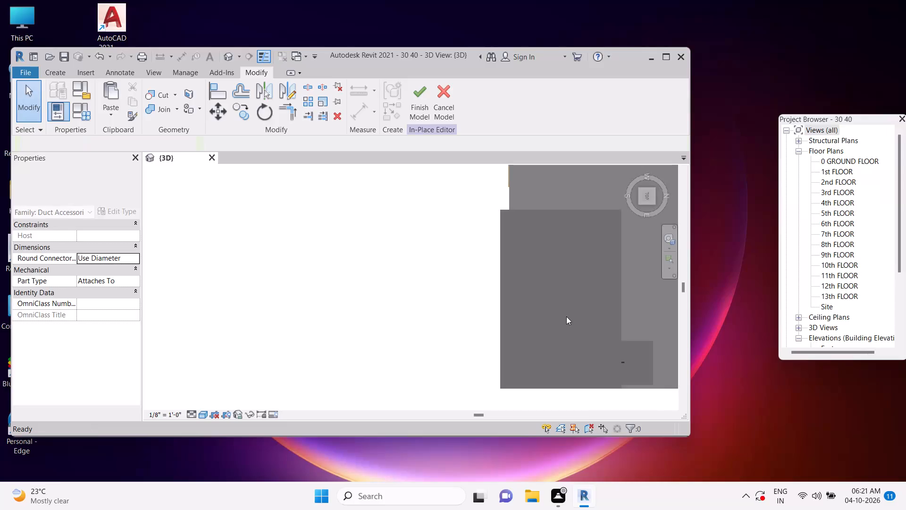
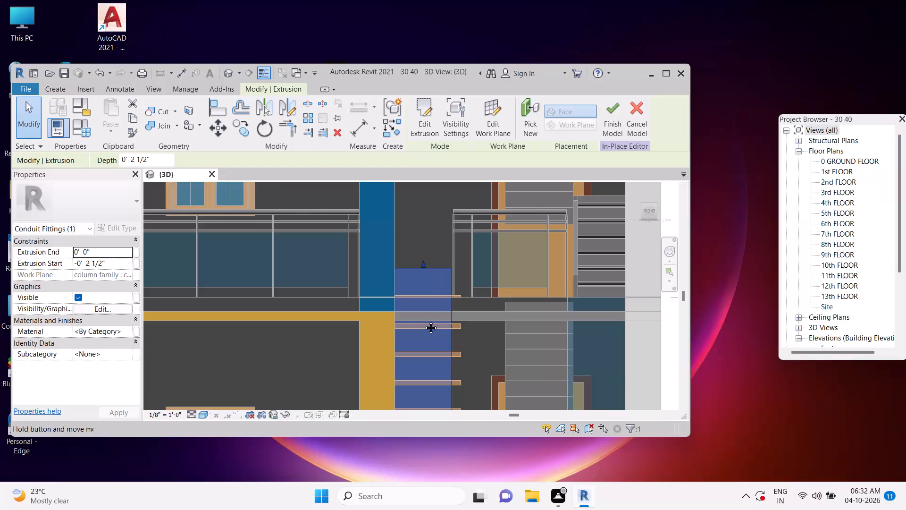
Extend the selected vertical panel extrusion beside the blue column upward so its top edge meets the underside of the roof slab.
scroll(423, 356, "down", 4)
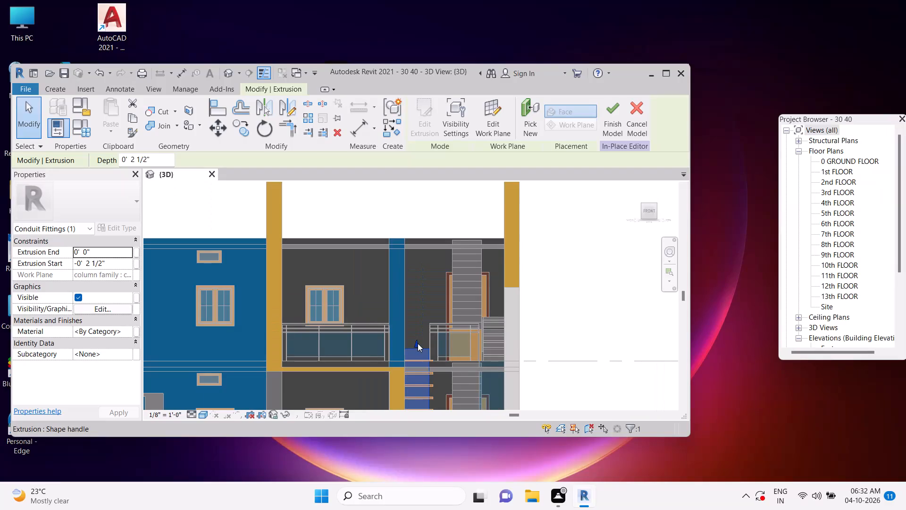
left_click_drag(418, 343, 416, 240)
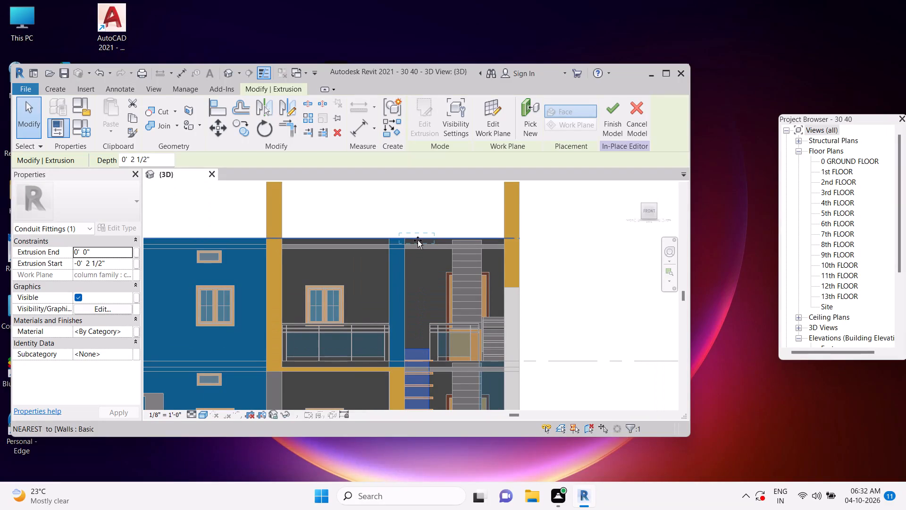
scroll(415, 241, "up", 9)
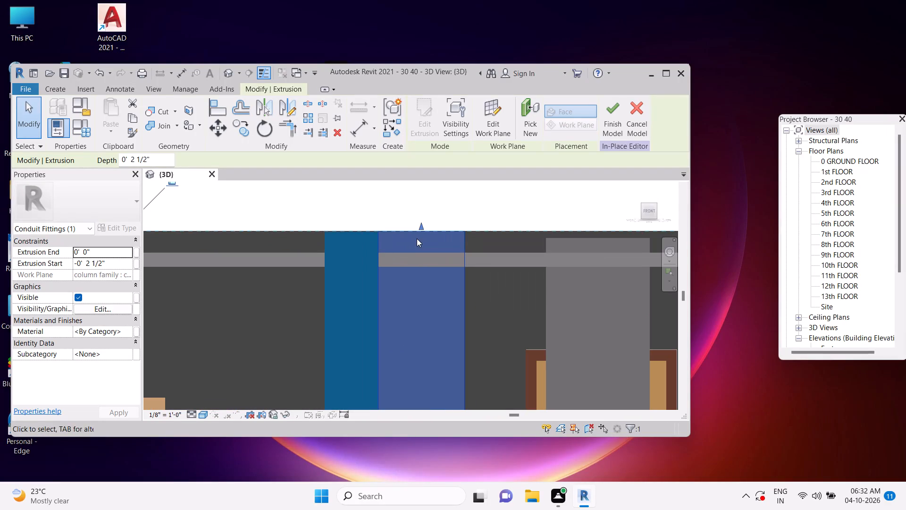
left_click_drag(421, 229, 421, 265)
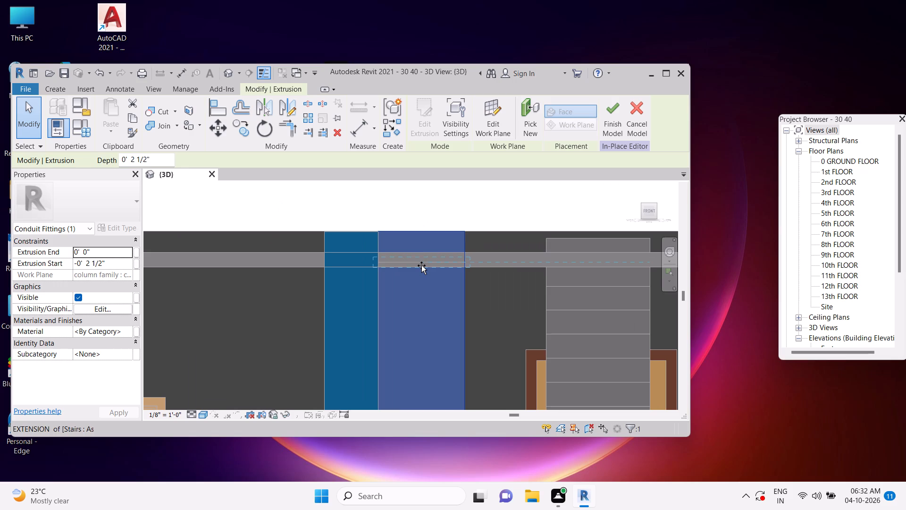
scroll(421, 262, "up", 5)
left_click_drag(421, 259, 421, 271)
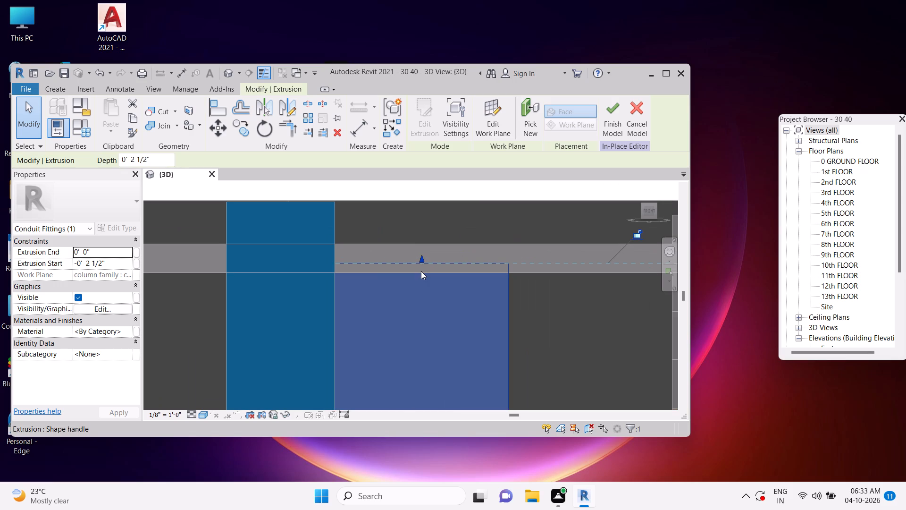
left_click_drag(421, 271, 421, 273)
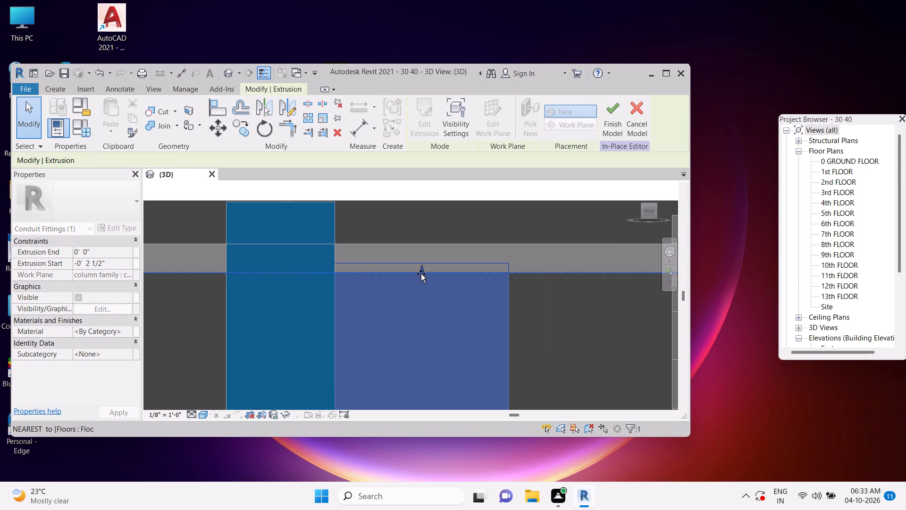
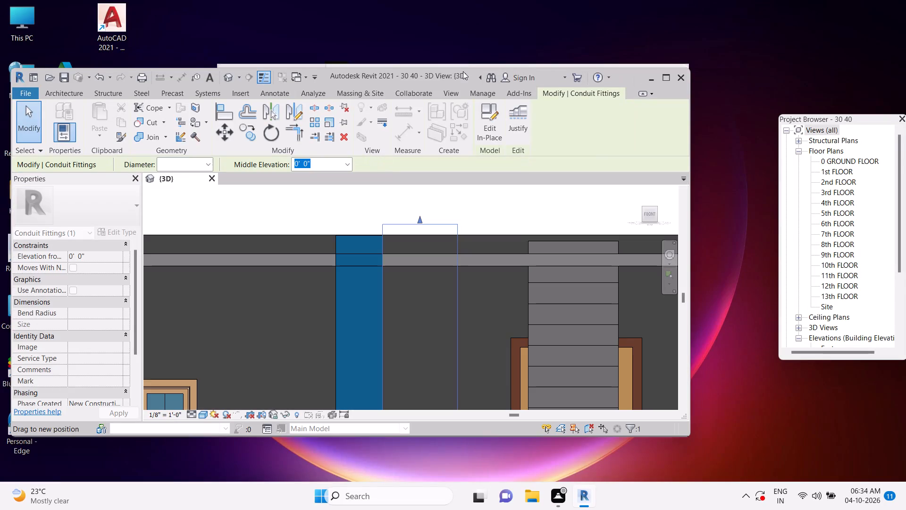
Deselect the yellow vertical panel and examine how it fits the front facade from the roof slab down through the upper floors.
key("Escape")
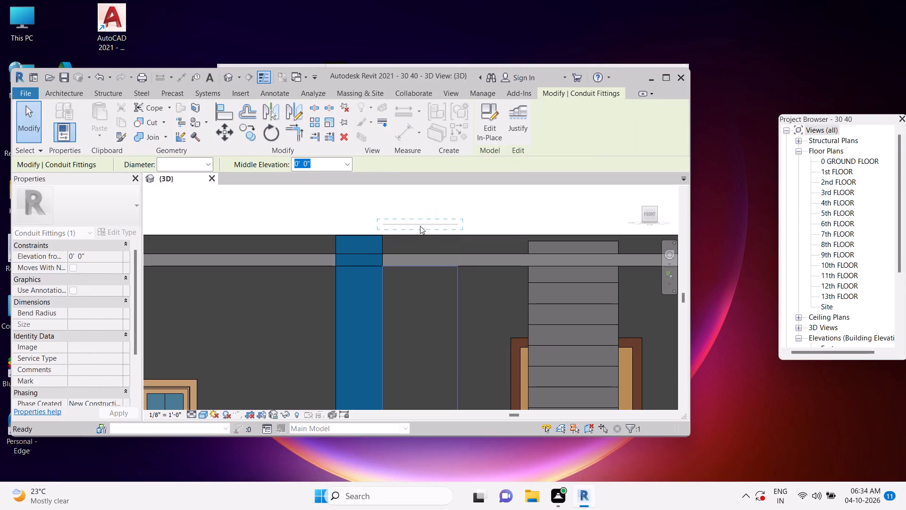
key("Escape")
key("Escape")
key("Escape")
scroll(468, 276, "down", 3)
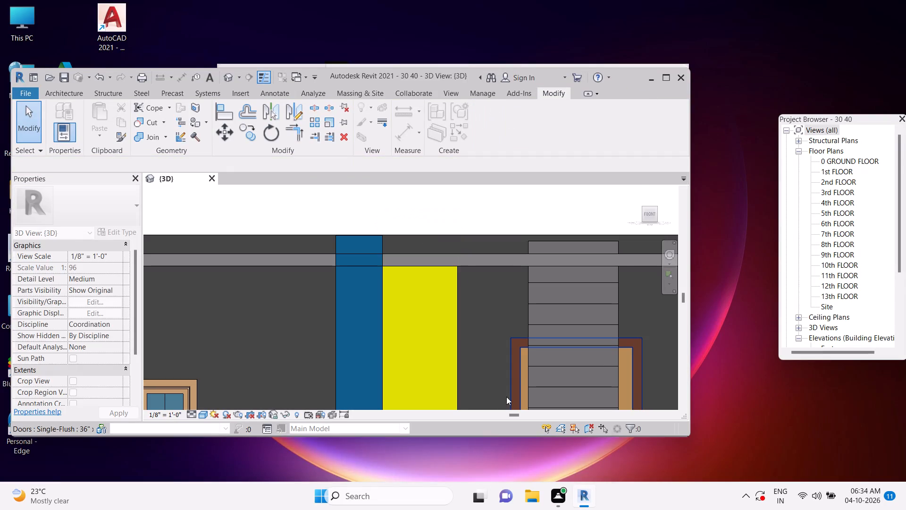
scroll(469, 277, "down", 10)
key("Escape")
scroll(500, 322, "down", 1)
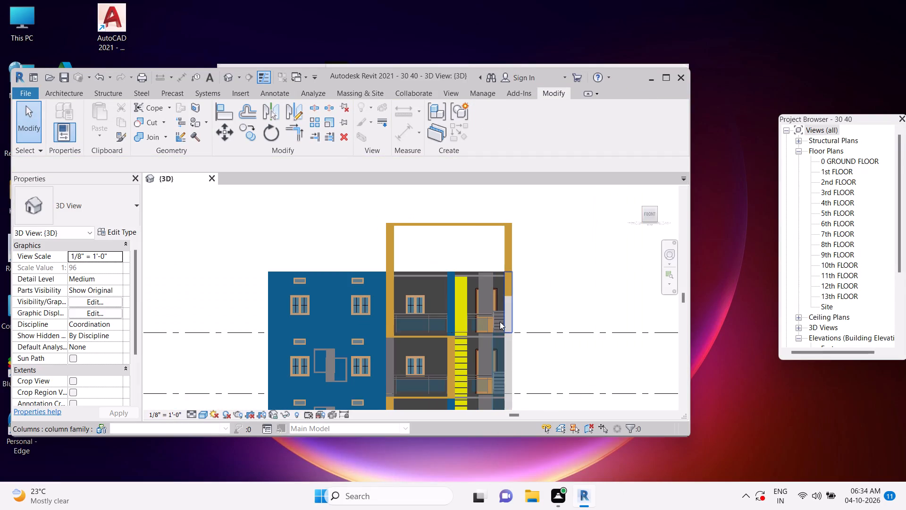
scroll(500, 322, "down", 1)
middle_click_drag(497, 314, 499, 246)
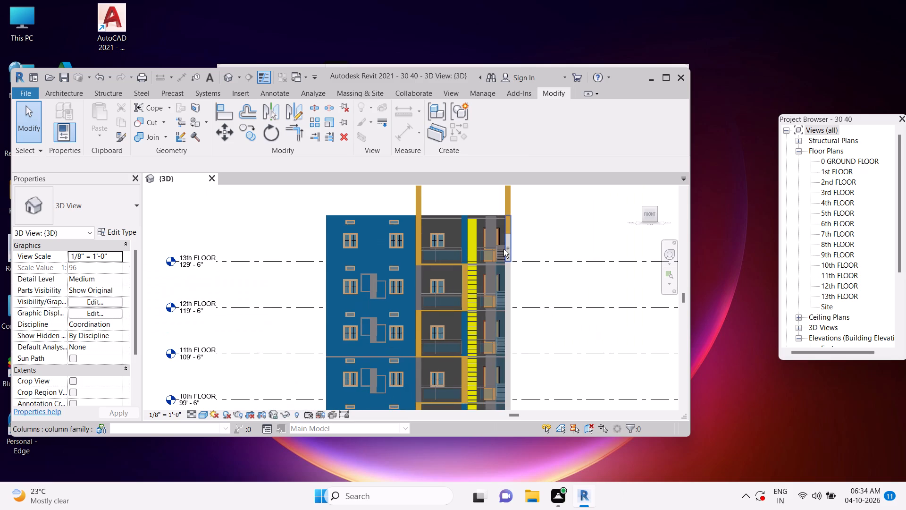
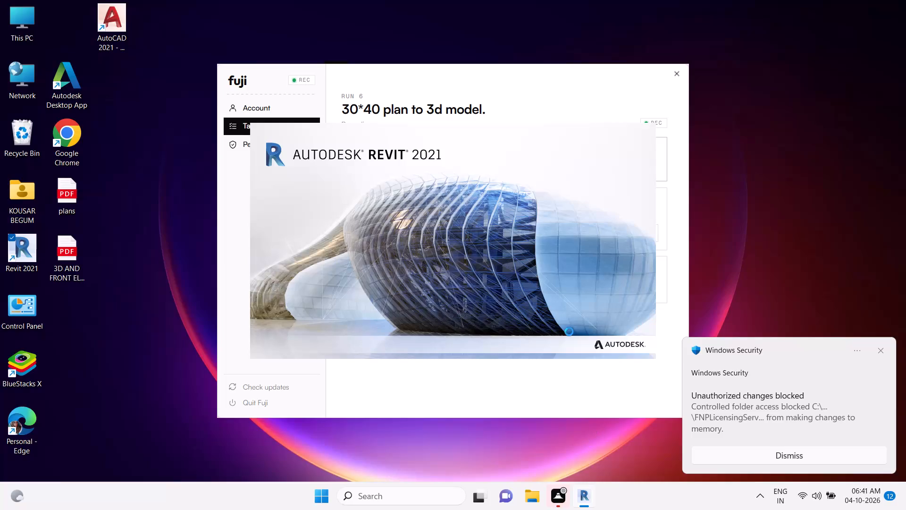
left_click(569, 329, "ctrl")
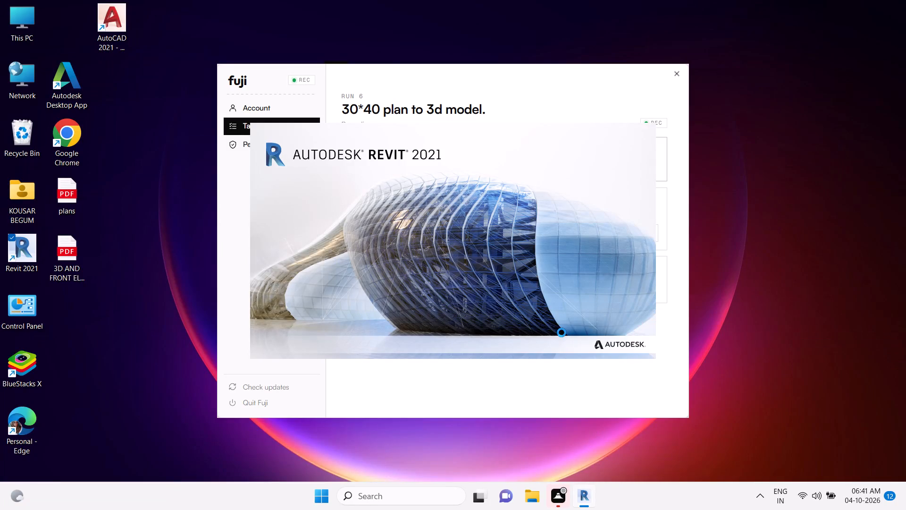
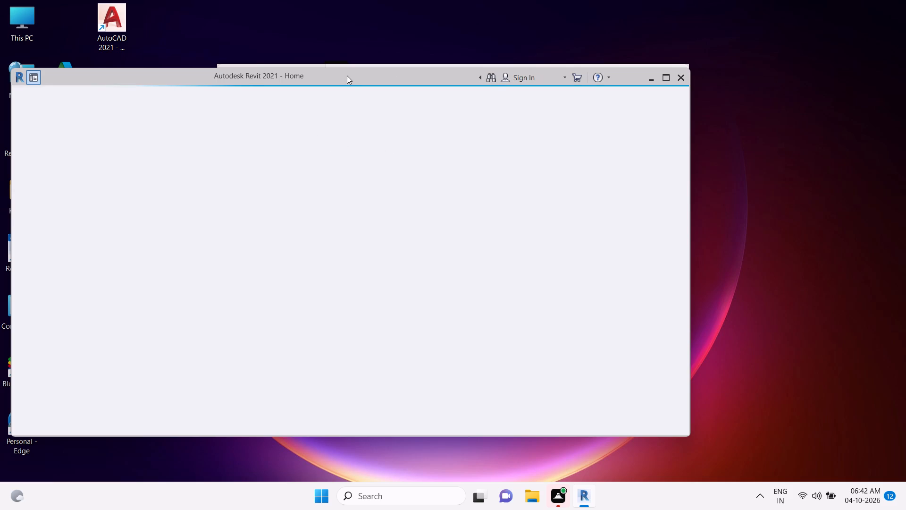
Open the recent 30 40 project and dismiss the notification card covering the model.
left_click_drag(352, 68, 352, 106, "ctrl")
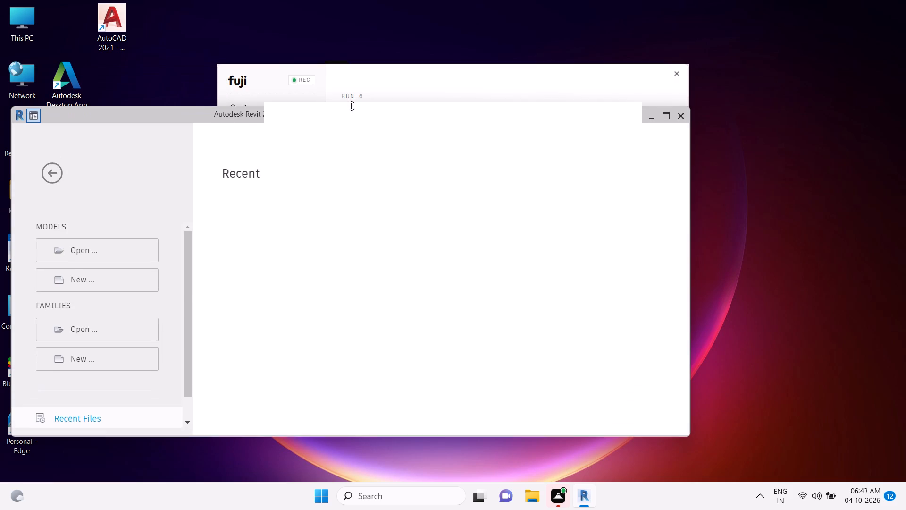
left_click_drag(352, 106, 364, 81, "ctrl")
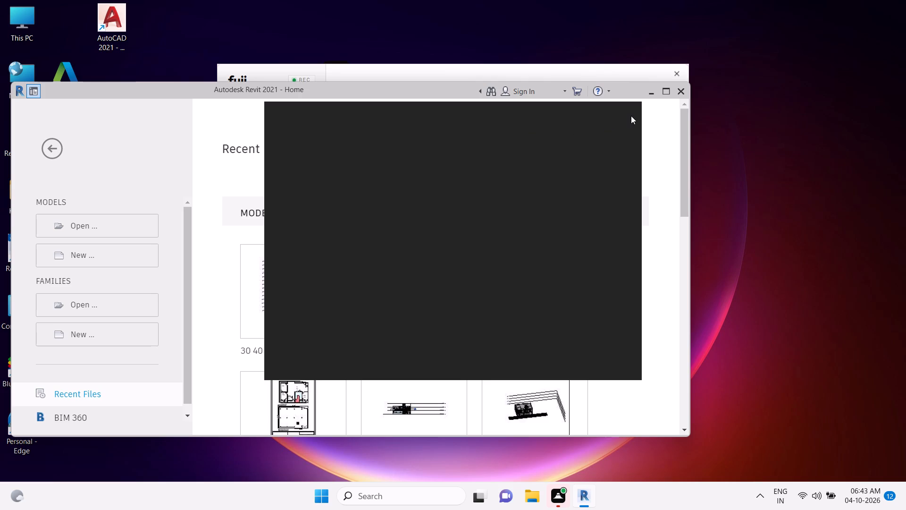
left_click(255, 270, "ctrl")
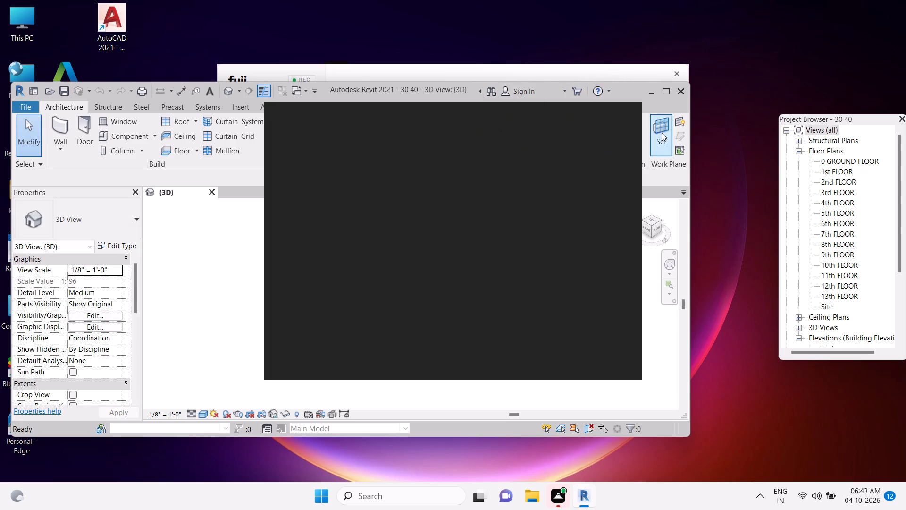
left_click(622, 112, "ctrl")
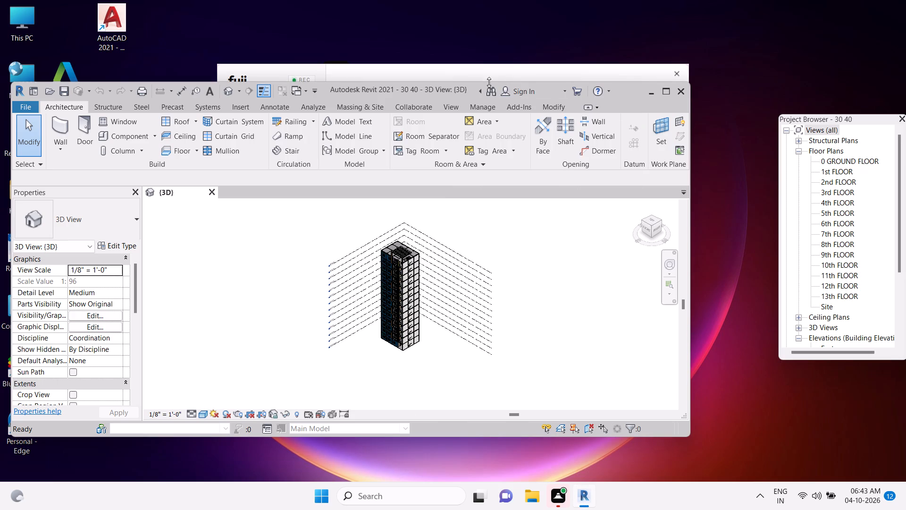
left_click_drag(476, 82, 476, 146, "ctrl")
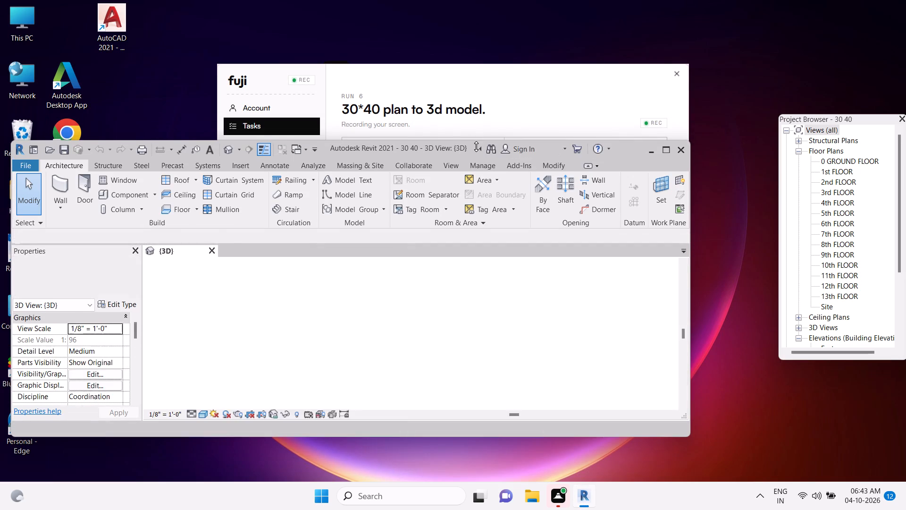
left_click_drag(476, 146, 487, 85, "ctrl")
left_click_drag(487, 85, 488, 84, "ctrl")
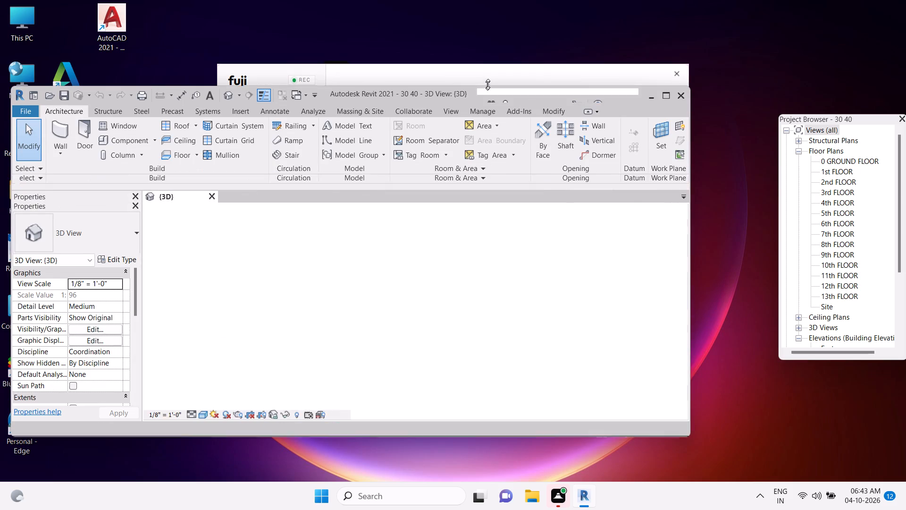
left_click_drag(488, 84, 490, 80, "ctrl")
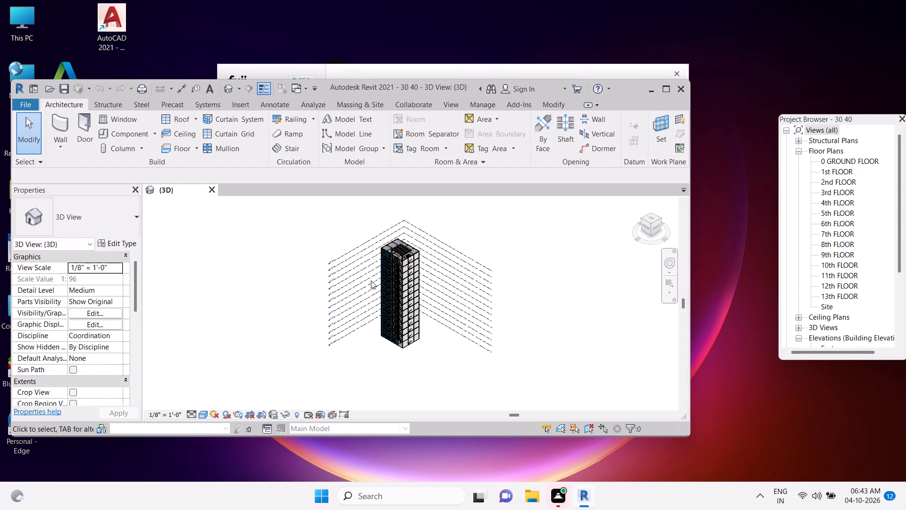
Examine the tower's front facade from the roof frame down to the ground-floor staircase and floor slab.
left_click(646, 226, "ctrl")
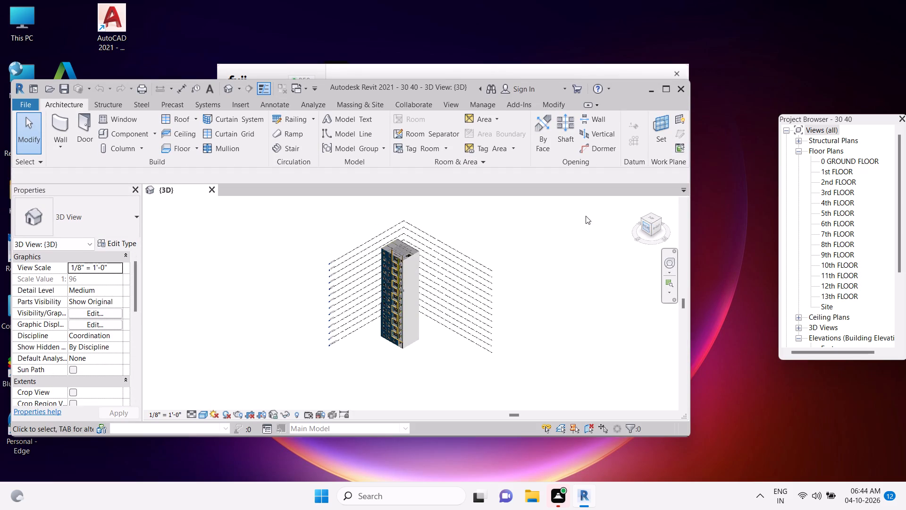
scroll(387, 253, "up", 7, "ctrl")
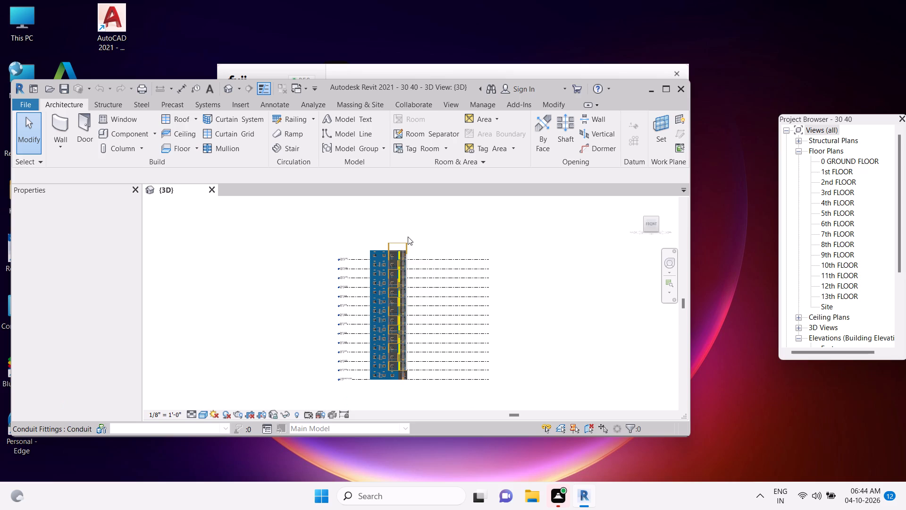
scroll(403, 228, "up", 5, "ctrl")
scroll(403, 266, "up", 4, "ctrl")
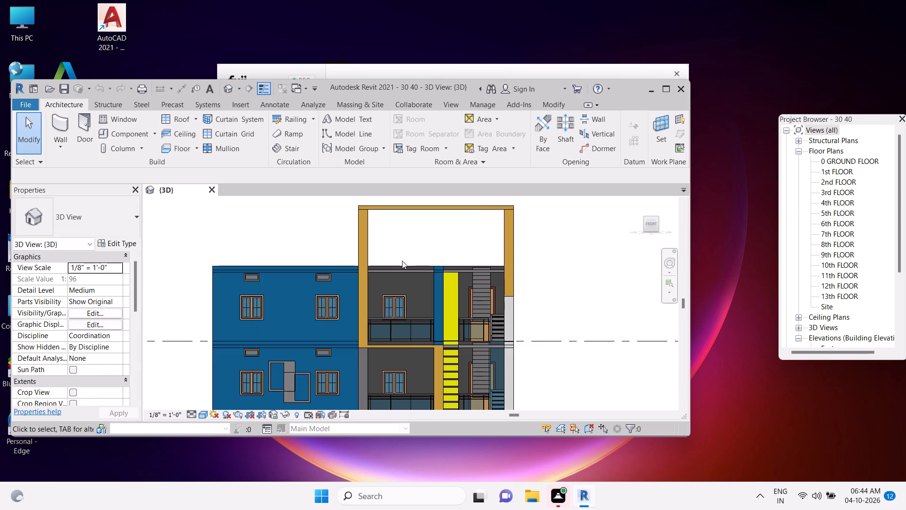
scroll(490, 304, "up", 5, "ctrl")
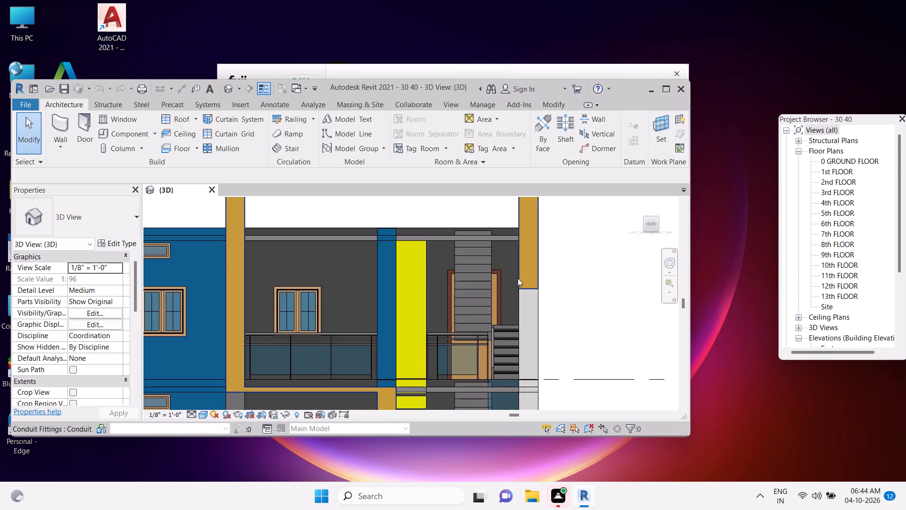
scroll(518, 278, "down", 9, "ctrl")
middle_click_drag(536, 324, 549, 246, "ctrl")
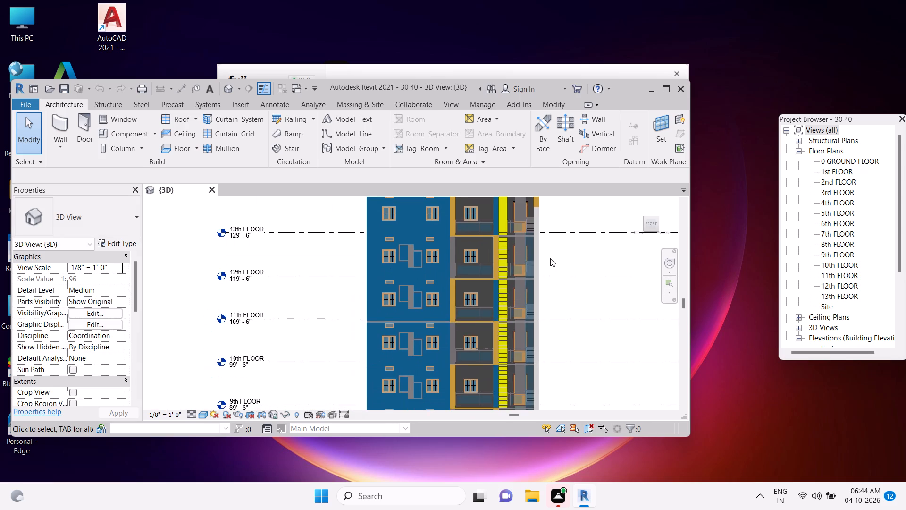
middle_click_drag(569, 294, 514, 353, "shift")
scroll(513, 264, "up", 12)
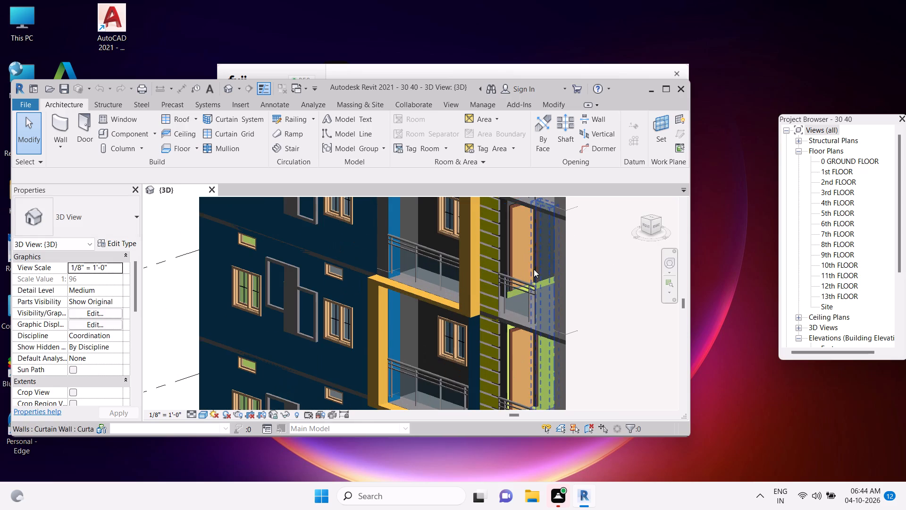
scroll(549, 329, "down", 9)
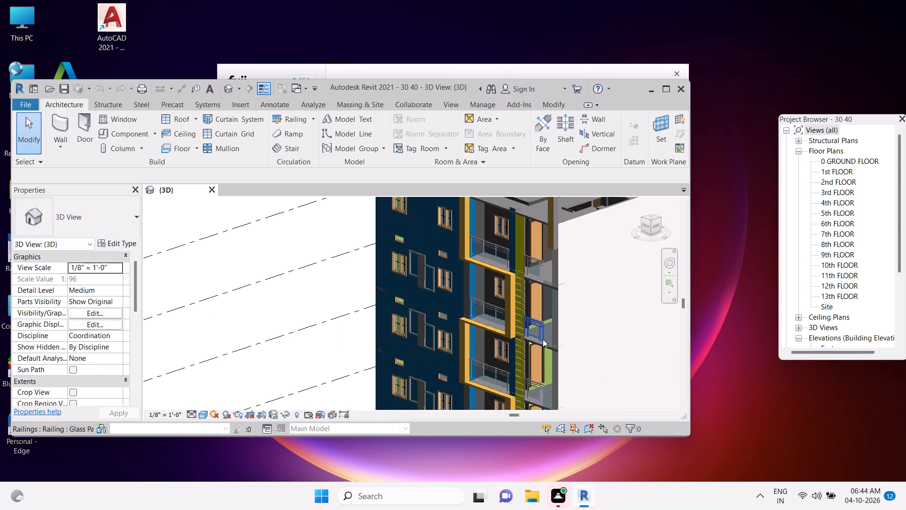
middle_click_drag(544, 340, 616, 304, "shift")
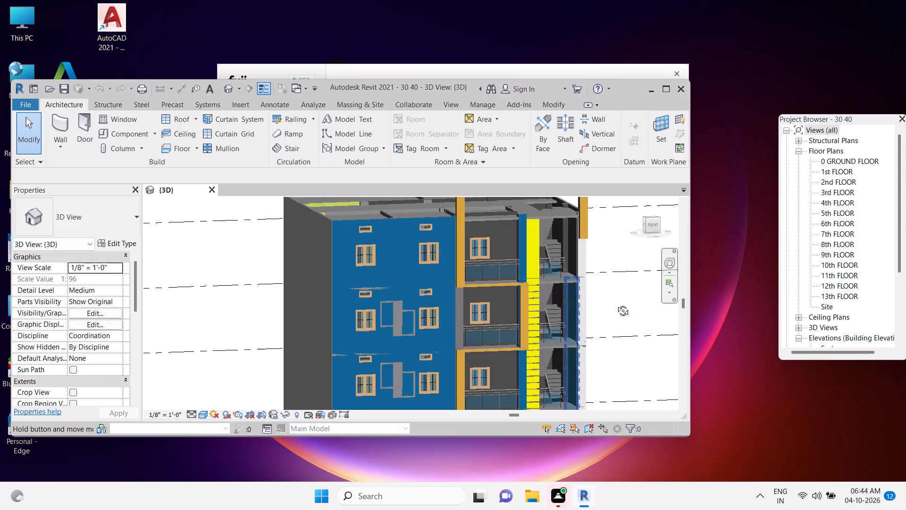
middle_click_drag(616, 304, 624, 318, "shift")
scroll(569, 288, "up", 4)
scroll(584, 370, "down", 1)
middle_click_drag(584, 370, 579, 317)
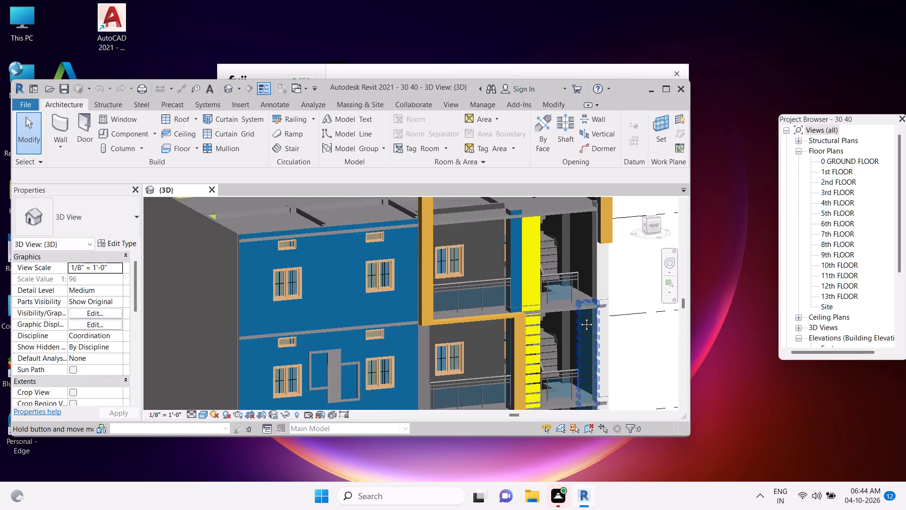
middle_click_drag(579, 317, 576, 201)
scroll(584, 263, "down", 3)
middle_click_drag(592, 361, 570, 217)
scroll(578, 323, "down", 1)
middle_click_drag(578, 322, 565, 201)
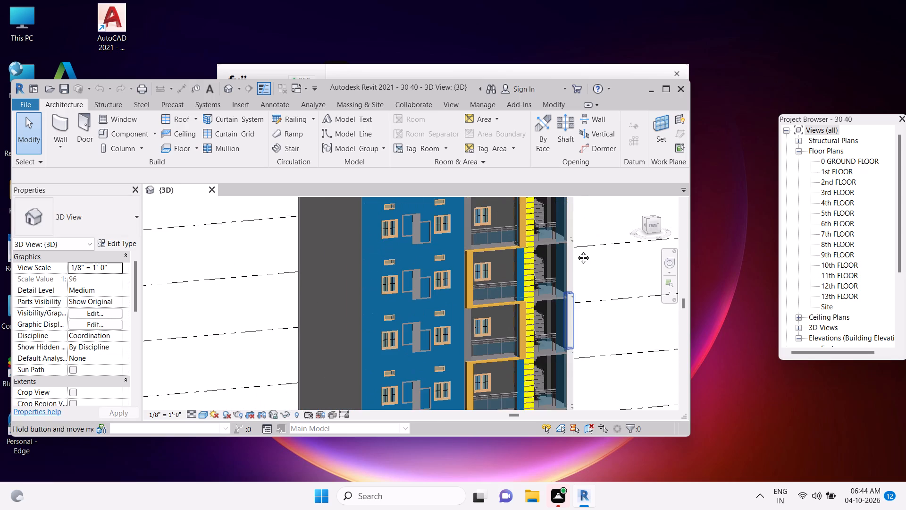
middle_click_drag(577, 320, 571, 217)
middle_click_drag(570, 346, 554, 200)
middle_click_drag(560, 349, 558, 232)
middle_click(544, 346)
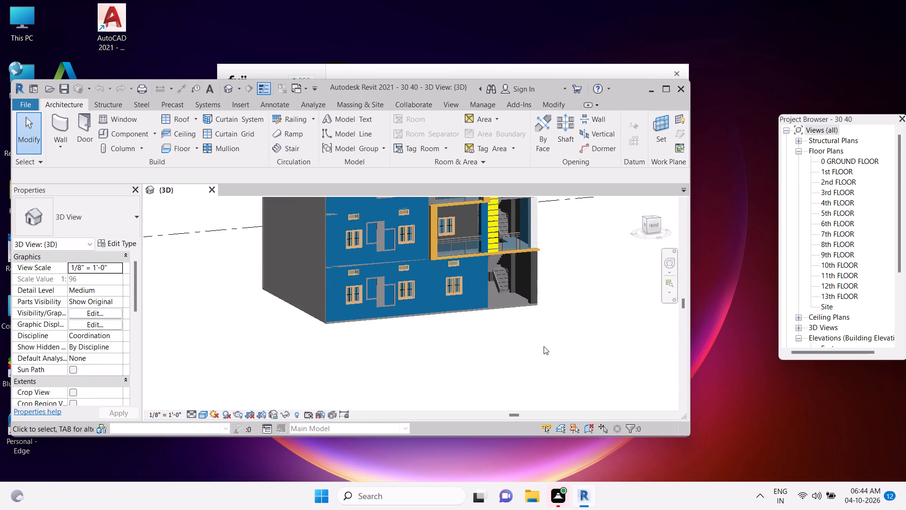
scroll(506, 301, "up", 6)
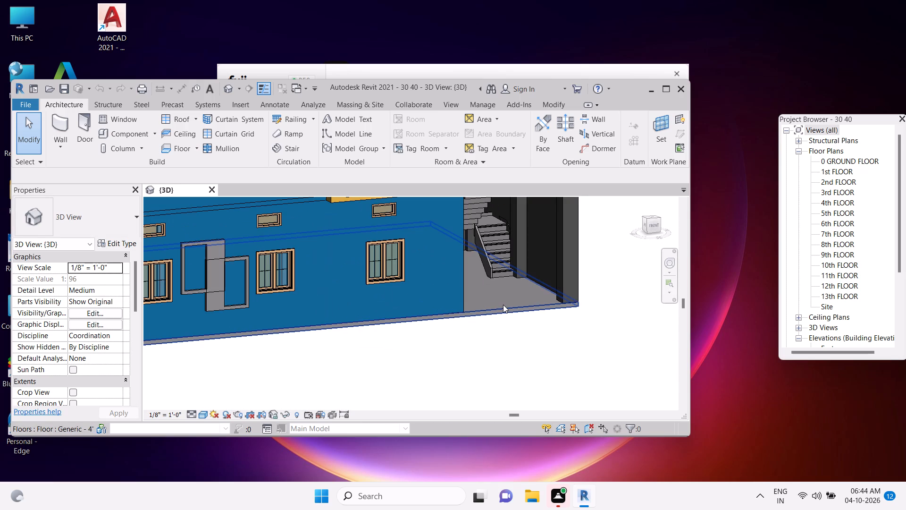
key("grave")
type("``")
key("Escape")
key("Escape")
Create a new project material and name it floor.
left_click(481, 102)
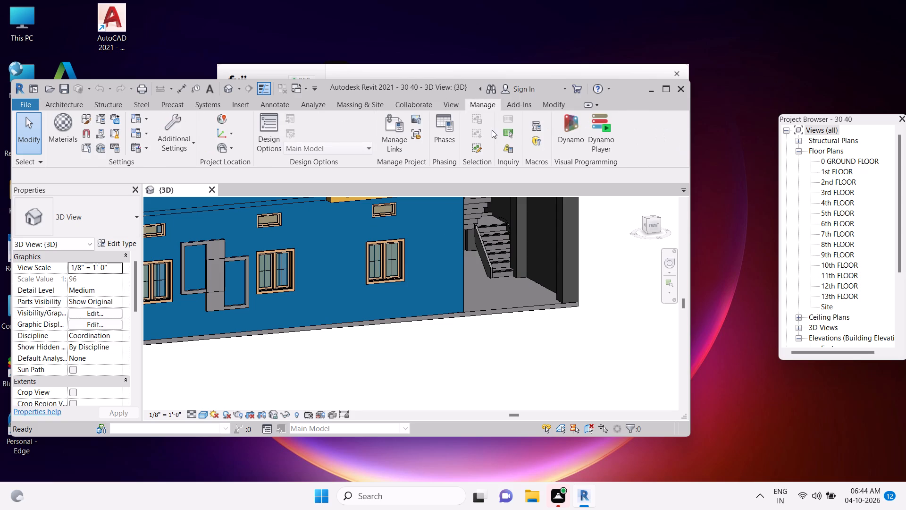
left_click(64, 132)
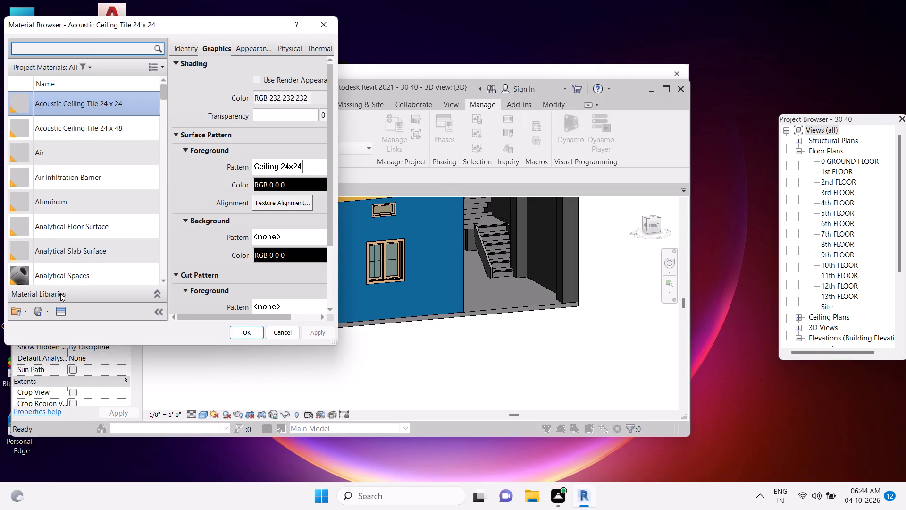
left_click(50, 308)
left_click(68, 329)
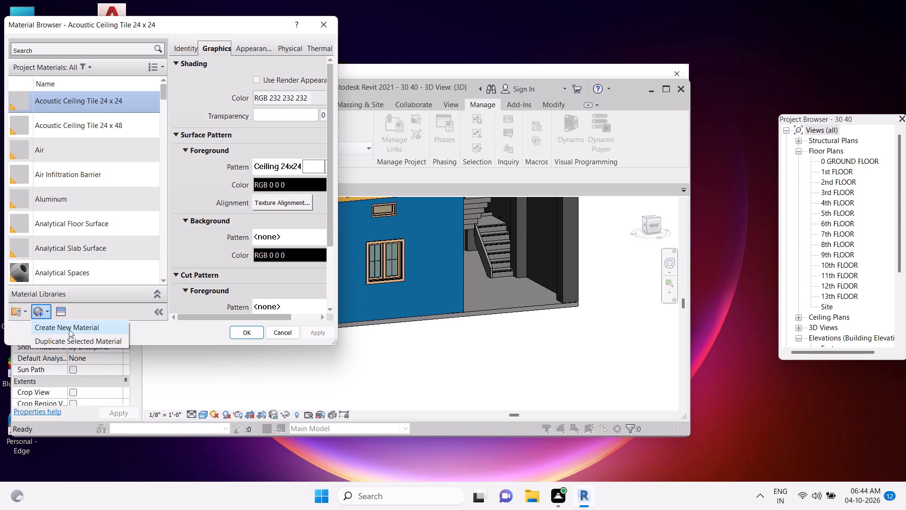
right_click(84, 178)
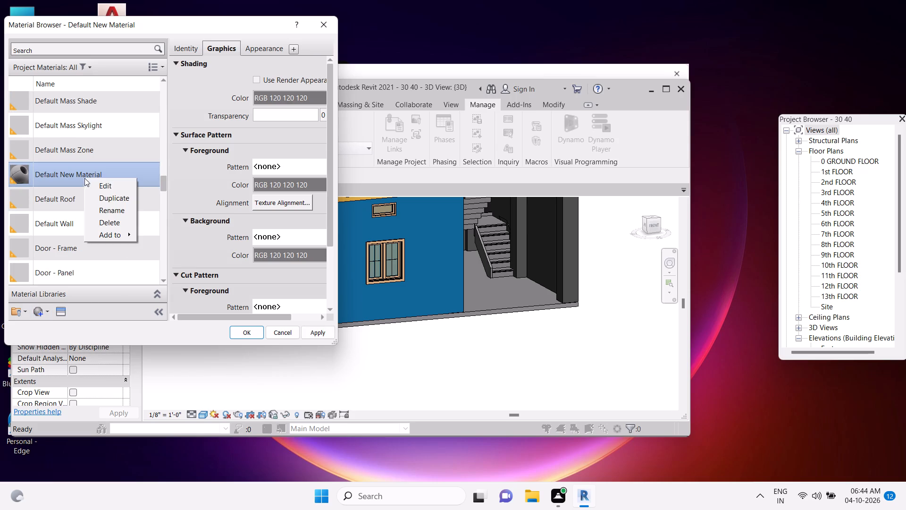
left_click(103, 210)
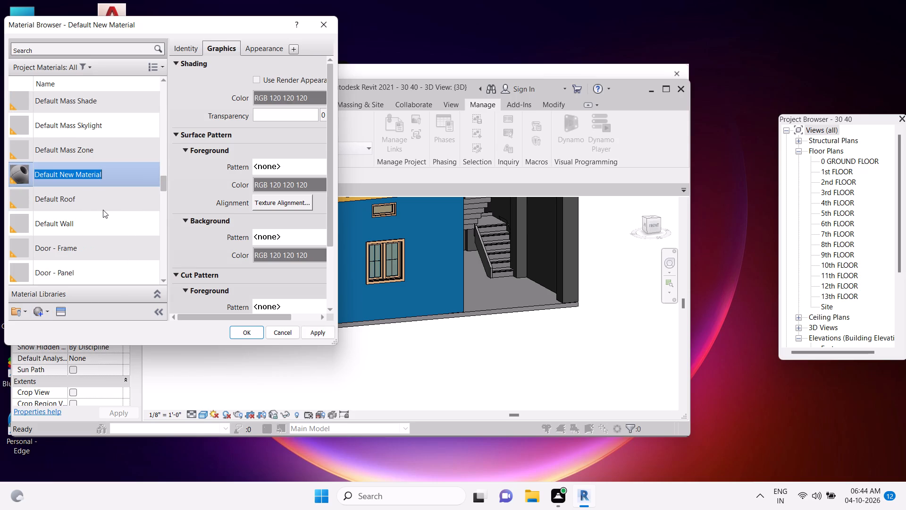
type("floor")
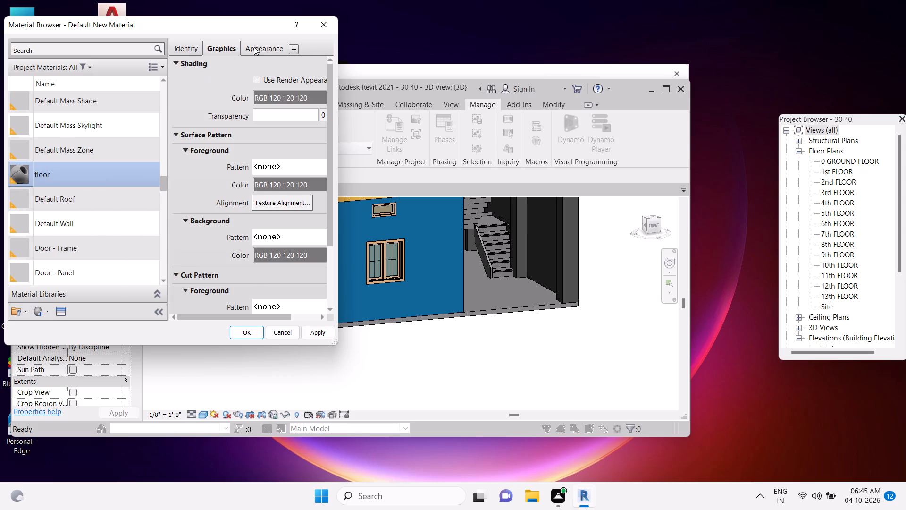
Open the replacement assets for the floor material's appearance and dismiss the notification card covering the asset list.
left_click(254, 47)
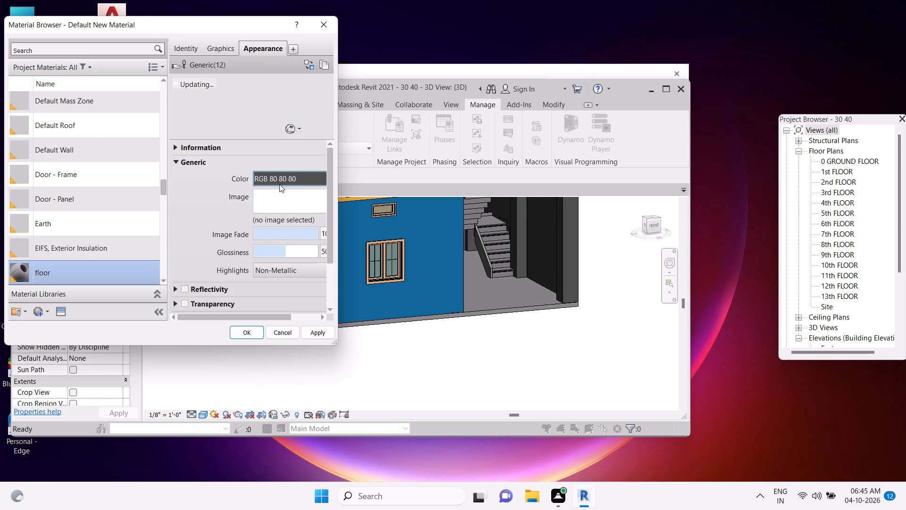
left_click(308, 65)
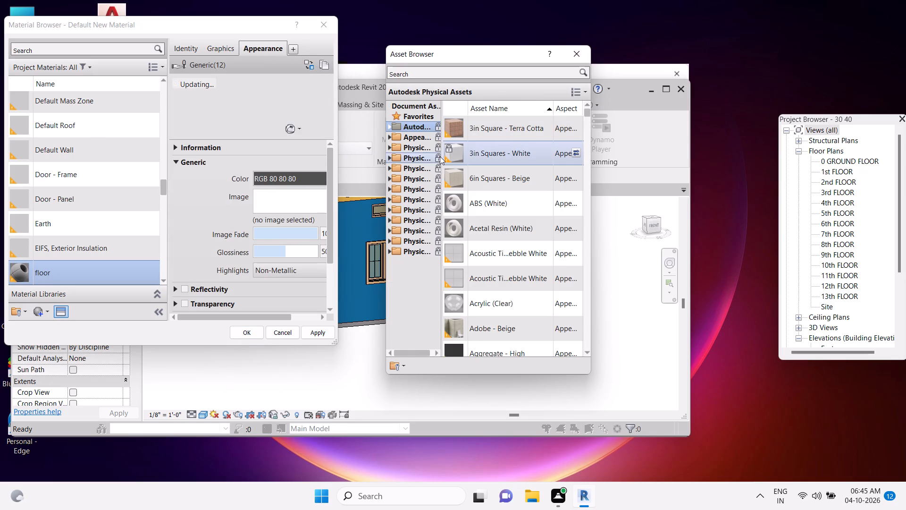
scroll(505, 168, "down", 2)
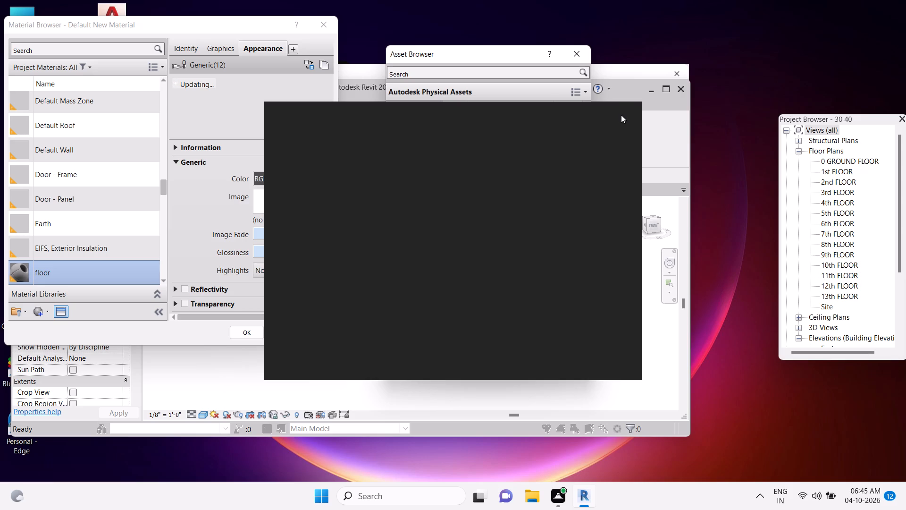
scroll(501, 93, "down", 2)
scroll(500, 93, "up", 2)
scroll(500, 93, "down", 2)
scroll(500, 93, "up", 2)
scroll(501, 92, "down", 3)
scroll(501, 92, "up", 3)
scroll(501, 92, "down", 4)
scroll(502, 93, "up", 1)
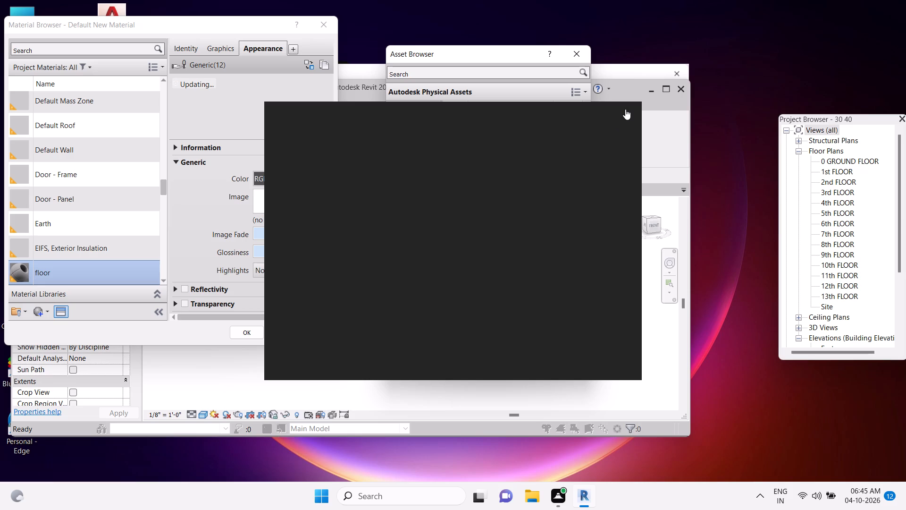
left_click(625, 108)
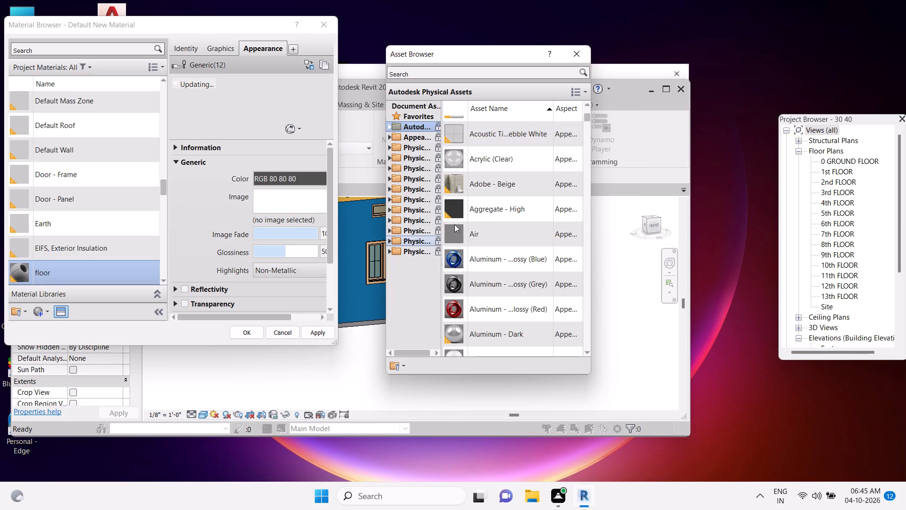
Replace the floor material's appearance with the Cherry asset from the Autodesk Physical Assets library.
left_click(471, 140)
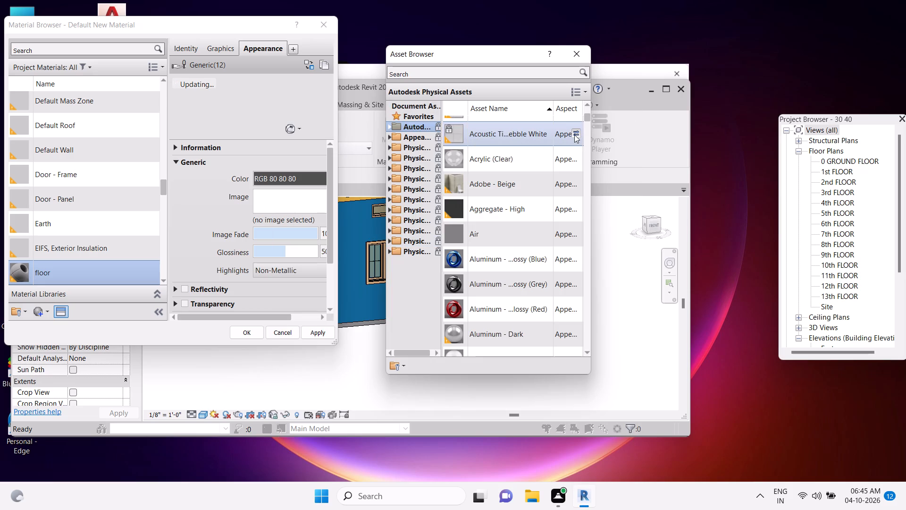
scroll(508, 249, "down", 6)
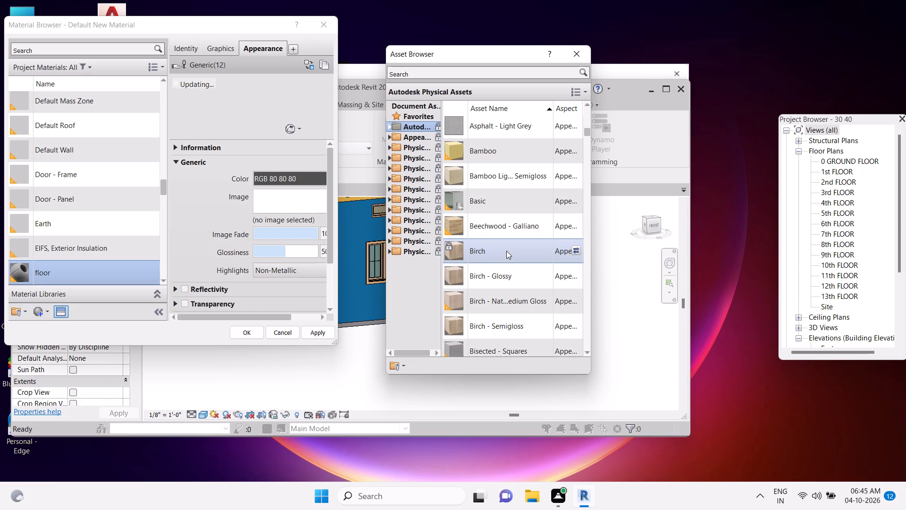
scroll(506, 251, "down", 4)
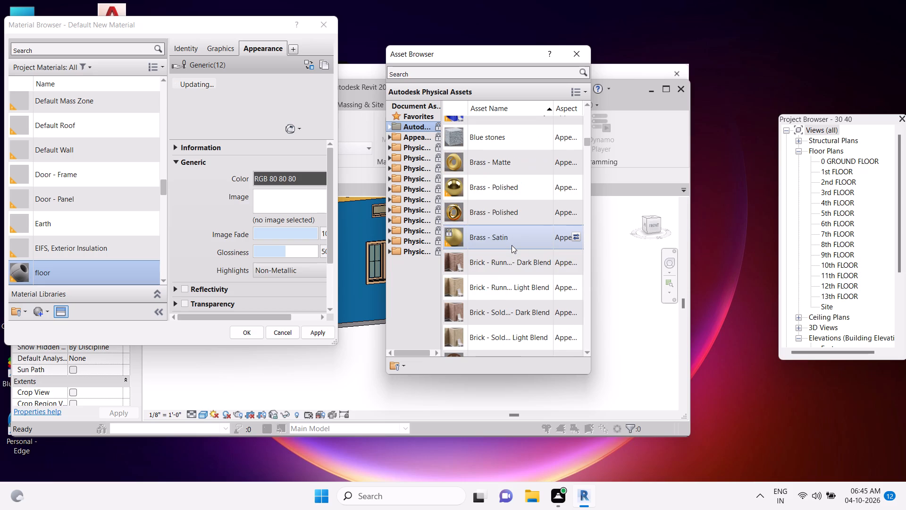
scroll(512, 245, "down", 6)
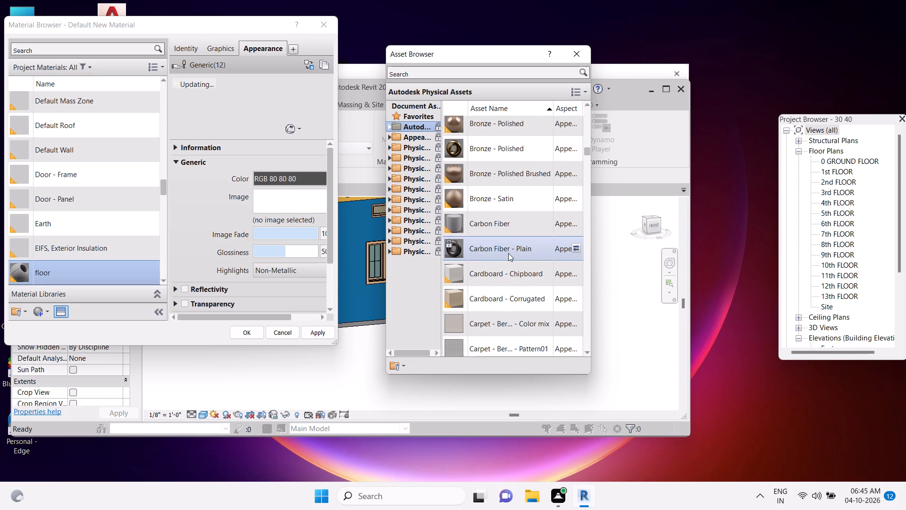
scroll(508, 253, "down", 2)
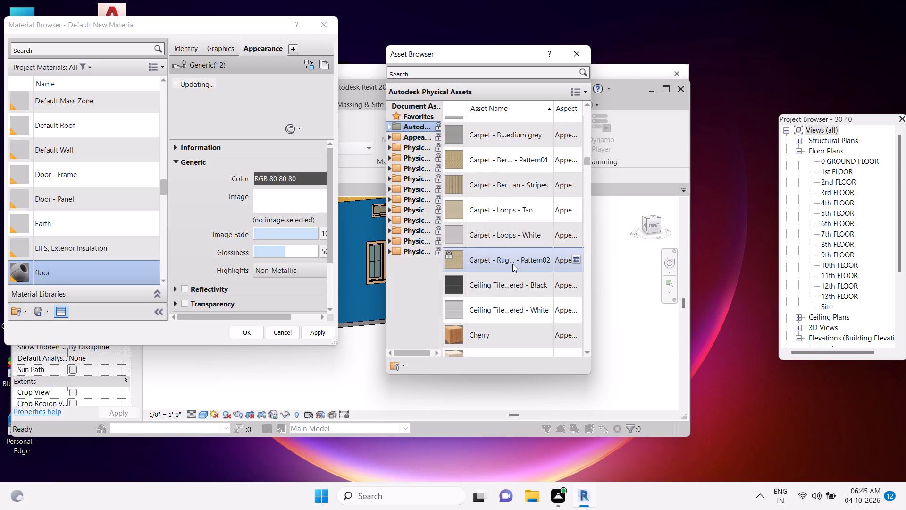
scroll(512, 264, "down", 1)
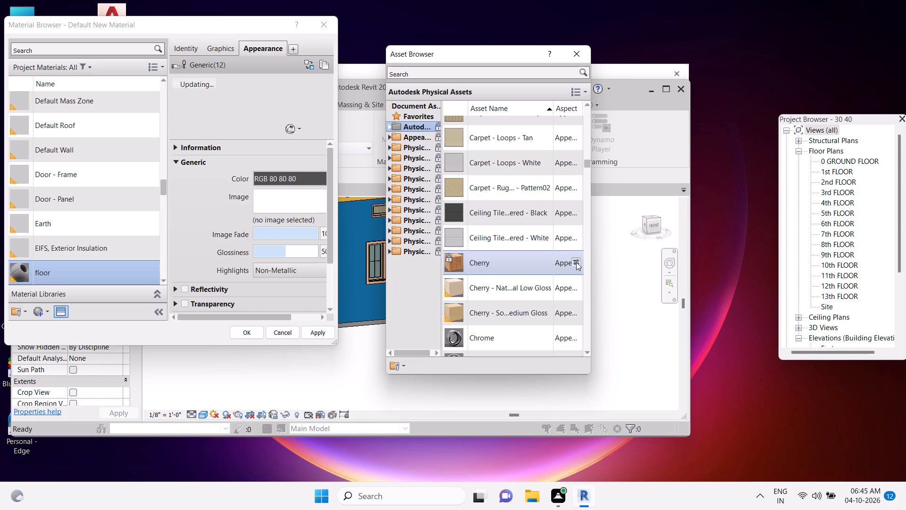
left_click(576, 262)
Make the floor material use its render appearance for shading, apply the change and close the material settings.
left_click(225, 45)
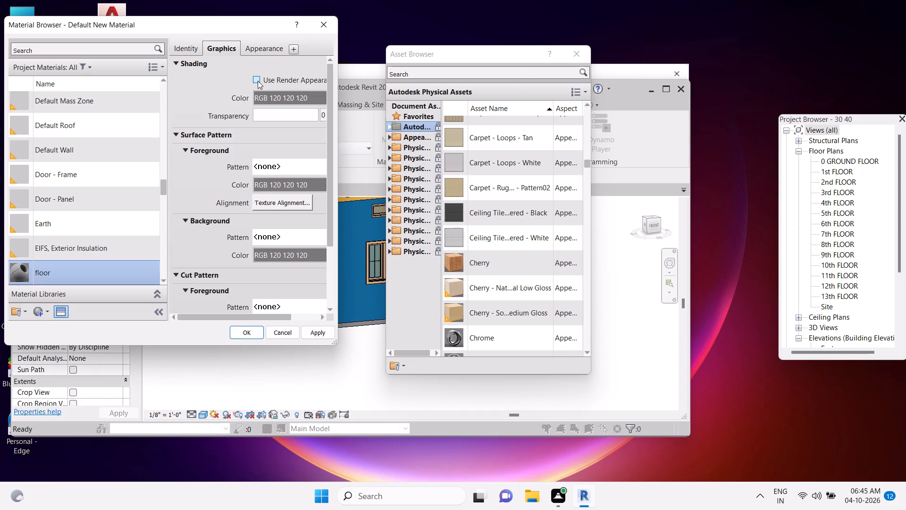
left_click(258, 80)
left_click(327, 332)
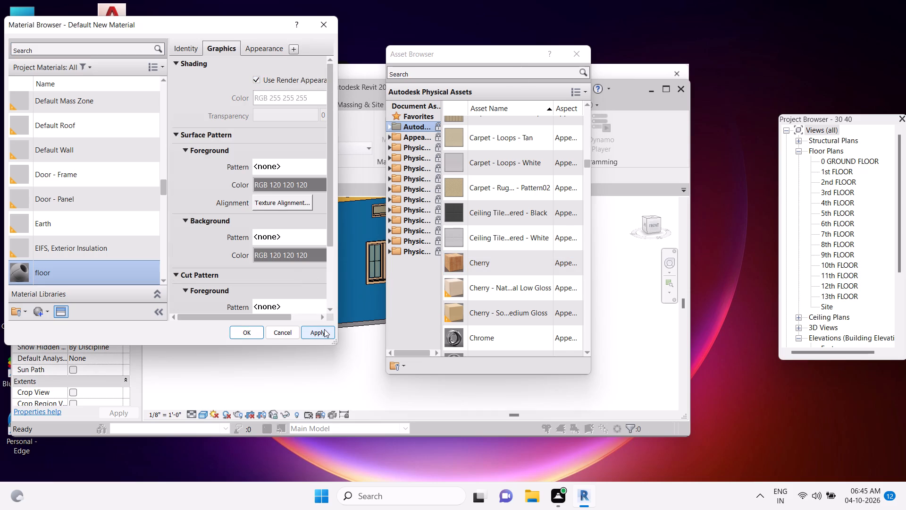
left_click(259, 332)
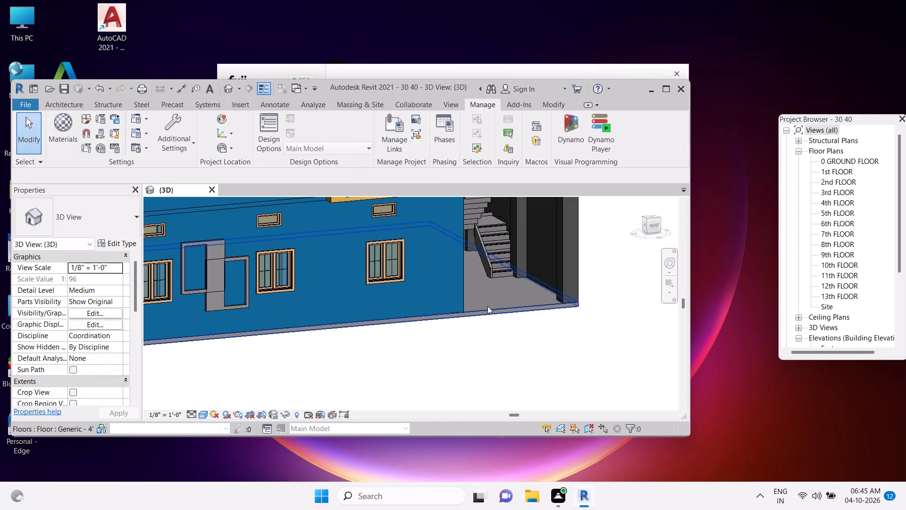
Paint the top face of the ground-floor slab beside the staircase with the floor material.
type("pt")
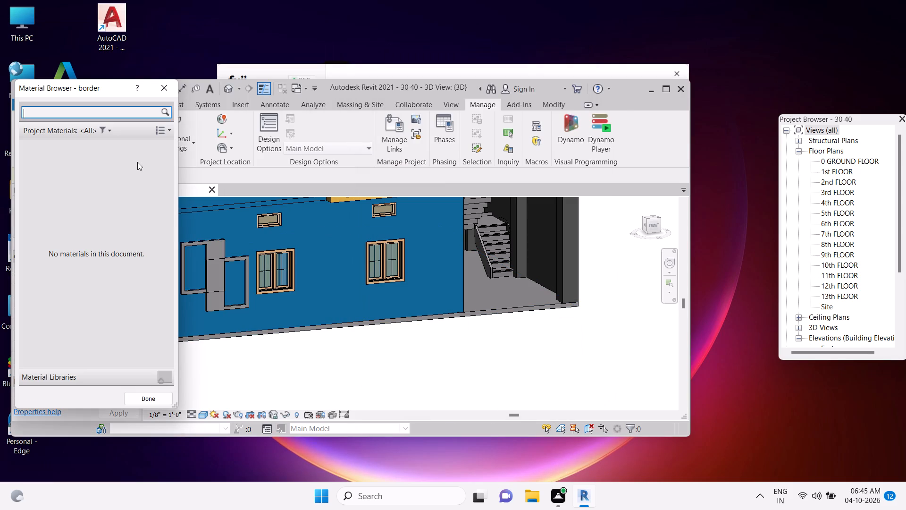
left_click(65, 110)
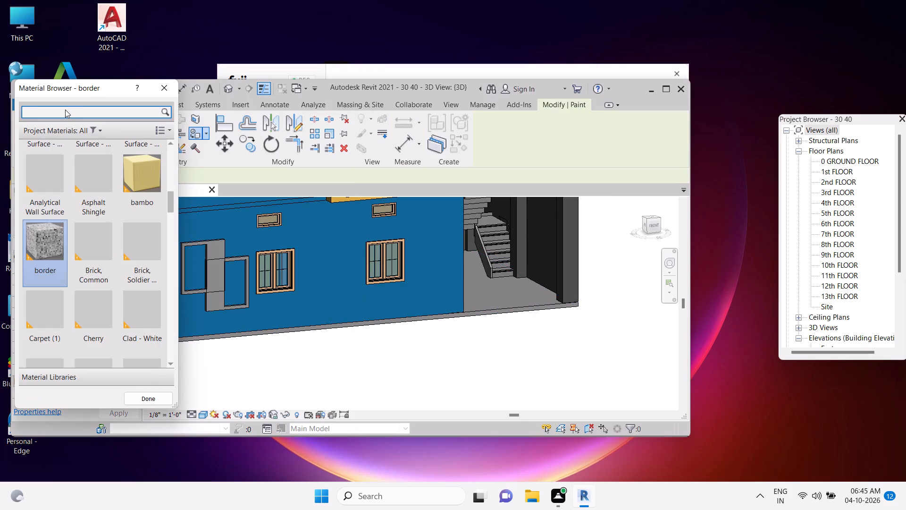
type("floor")
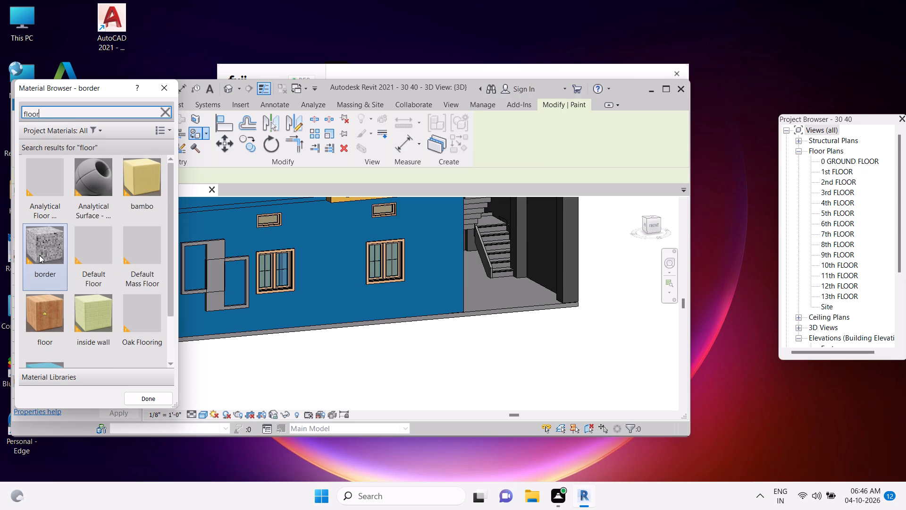
left_click(45, 301)
left_click(520, 299)
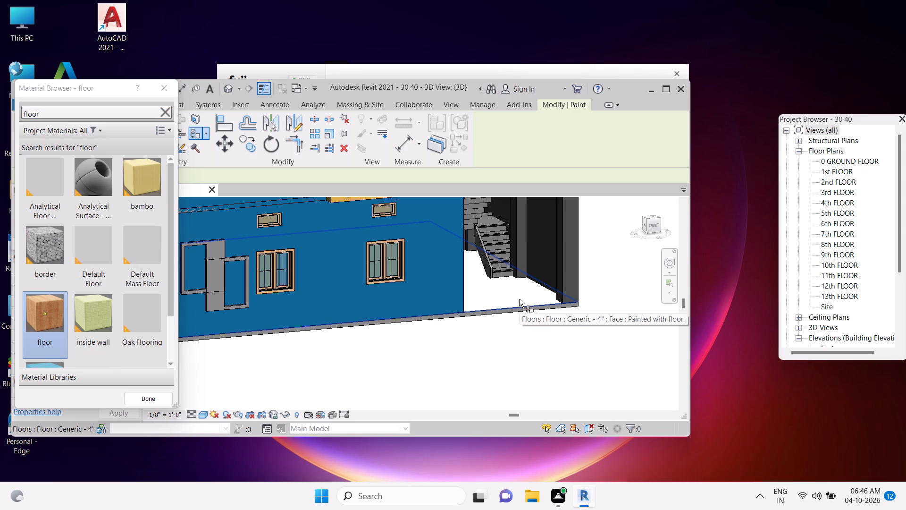
key("Escape")
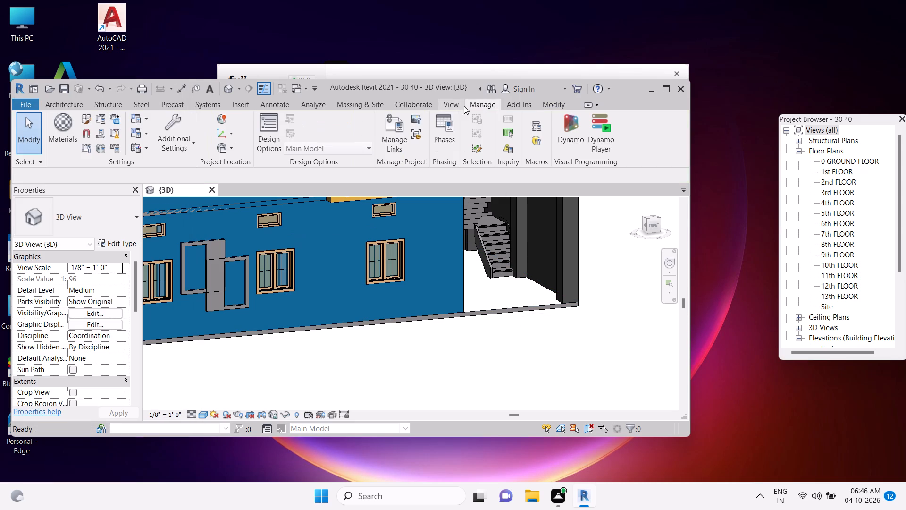
Give the floor material's surface foreground the Diagonal crosshatch-small pattern in cyan, RGB 0 255 255, and save the change.
left_click(60, 126)
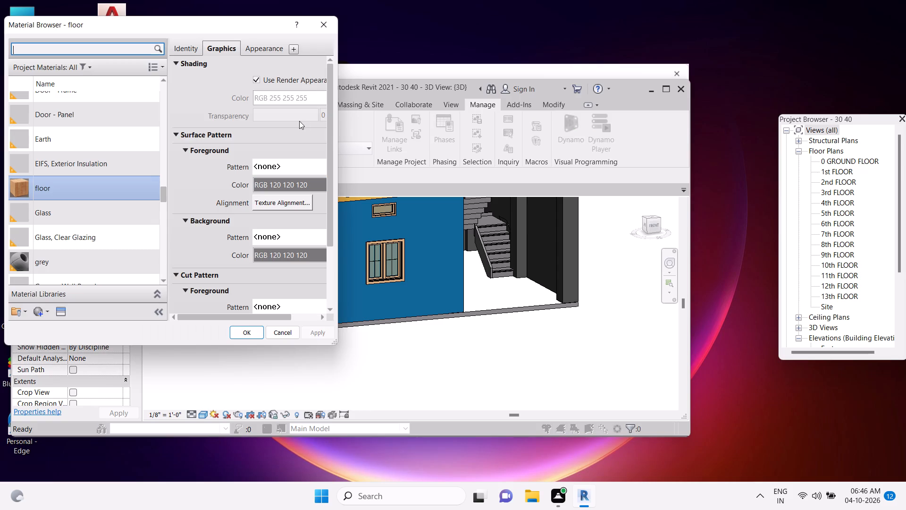
left_click(289, 167)
scroll(210, 207, "down", 1)
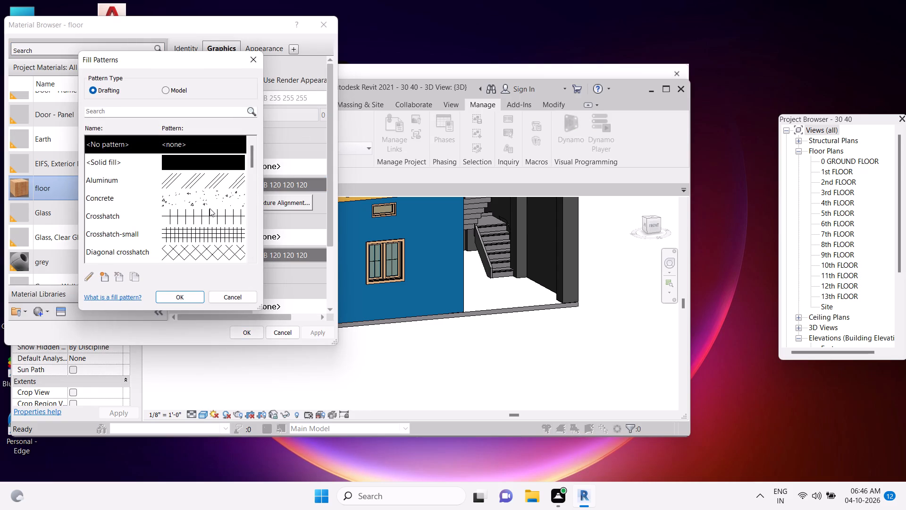
left_click(208, 221)
left_click(198, 293)
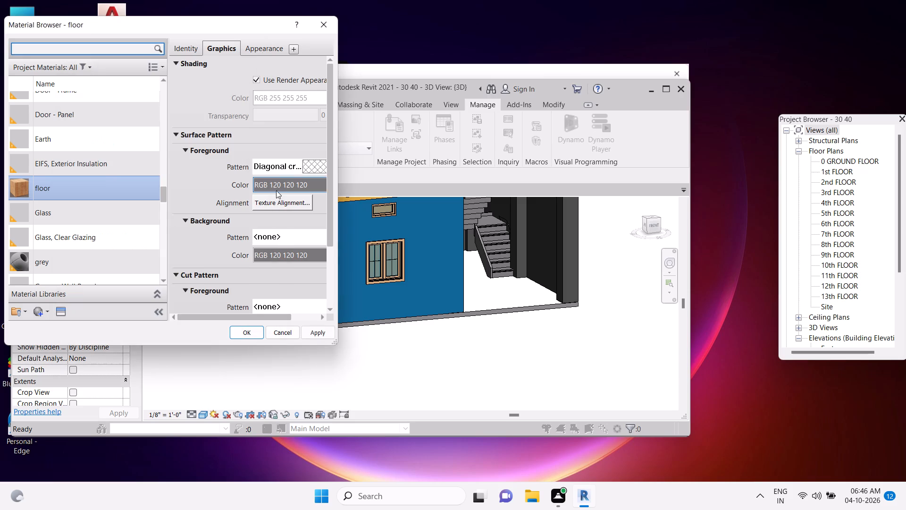
left_click(276, 188)
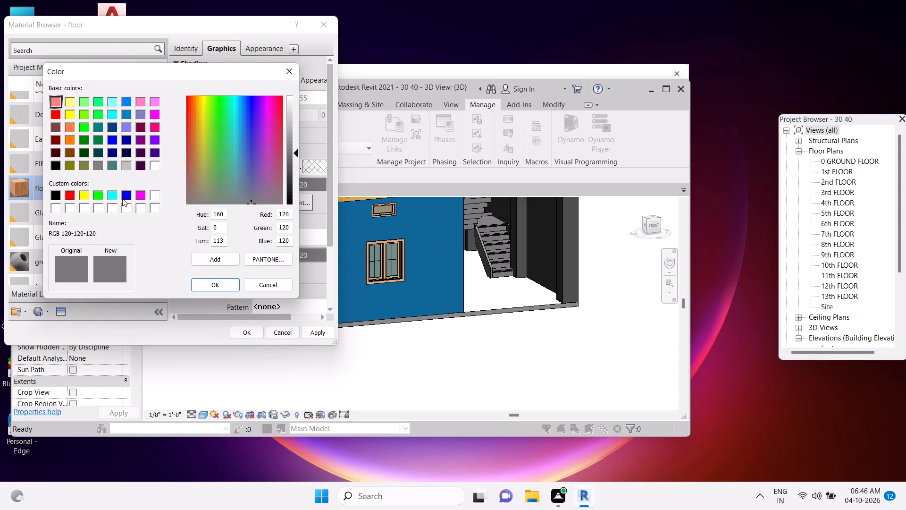
left_click(111, 194)
left_click(201, 283)
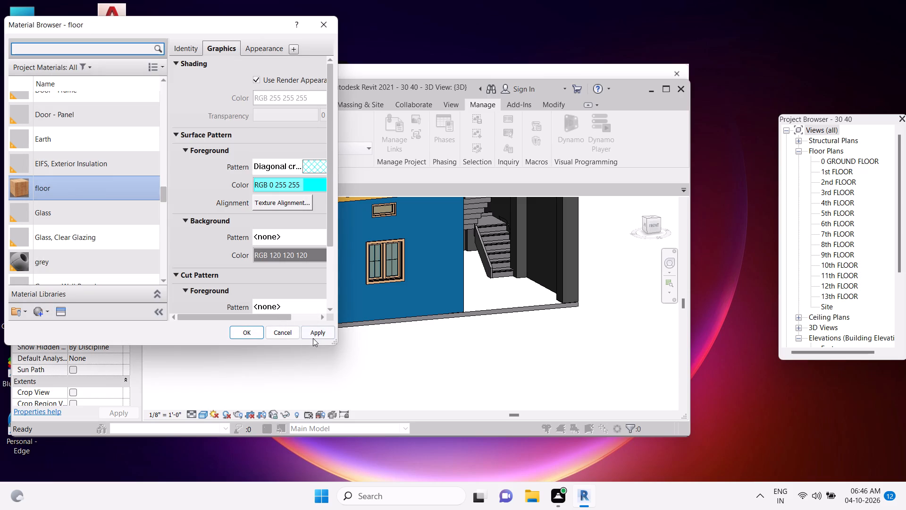
left_click(313, 335)
left_click(254, 328)
key("Escape")
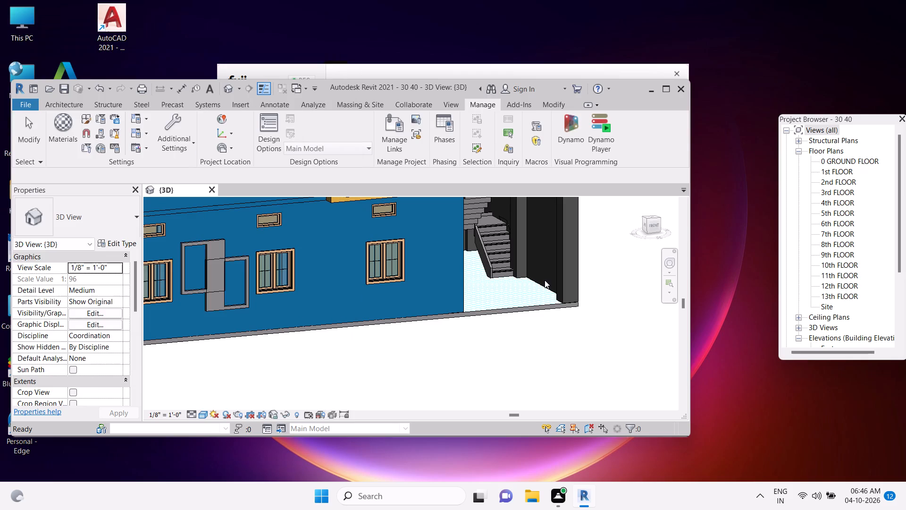
scroll(499, 302, "up", 9)
key("Escape")
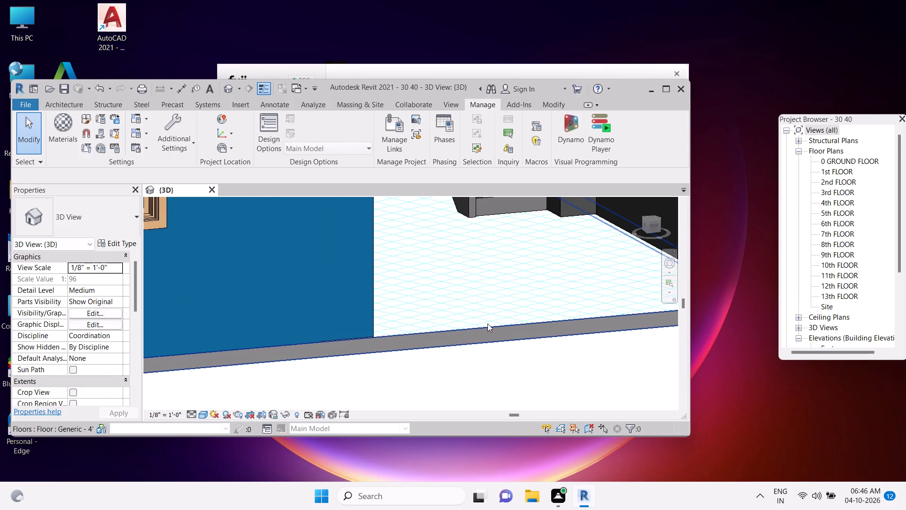
Change the floor material's surface foreground pattern to Plywood and apply it.
left_click(56, 138)
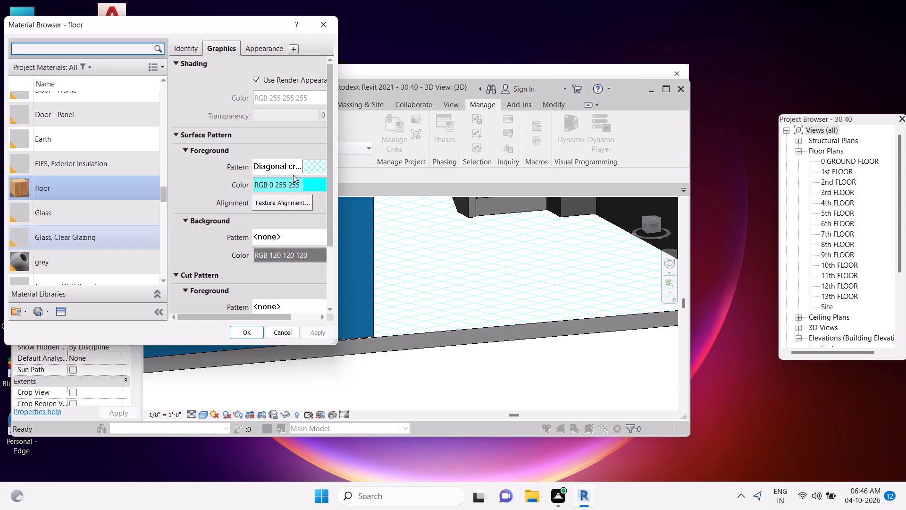
left_click(297, 170)
scroll(217, 215, "down", 2)
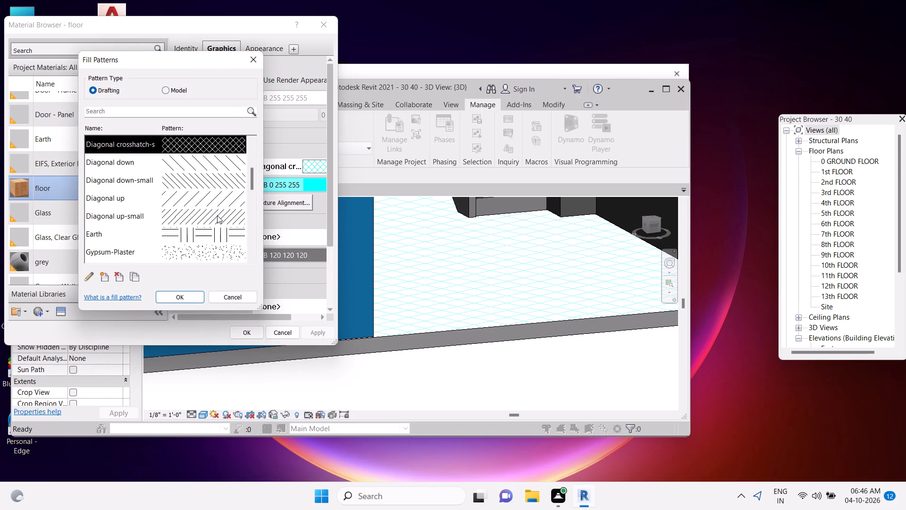
scroll(199, 228, "down", 3)
left_click(207, 220)
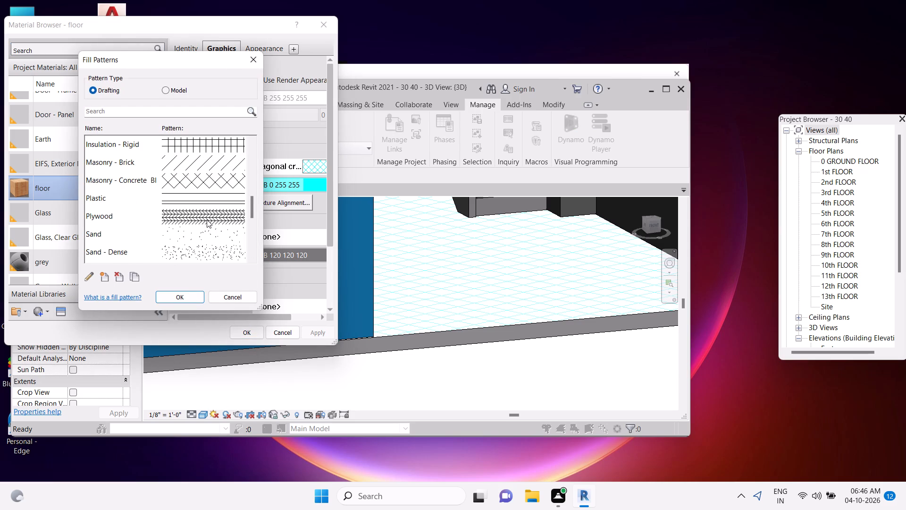
left_click(181, 297)
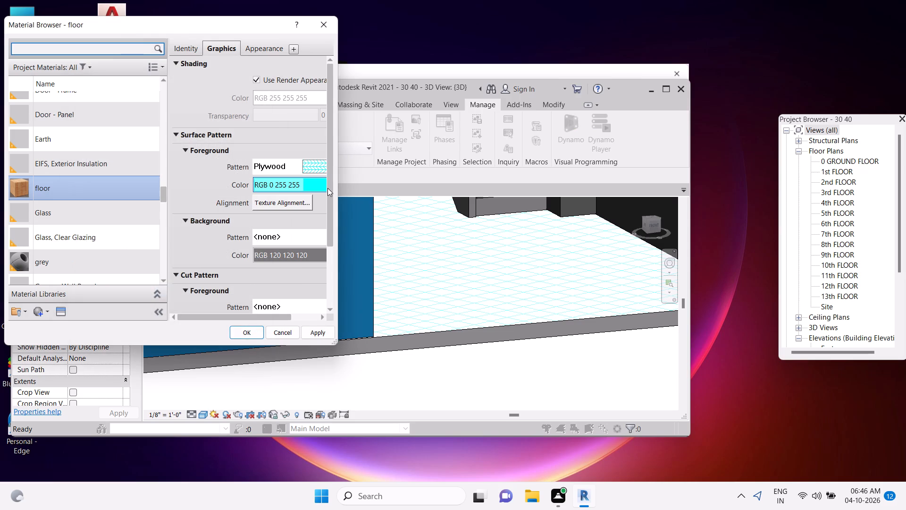
left_click(310, 331)
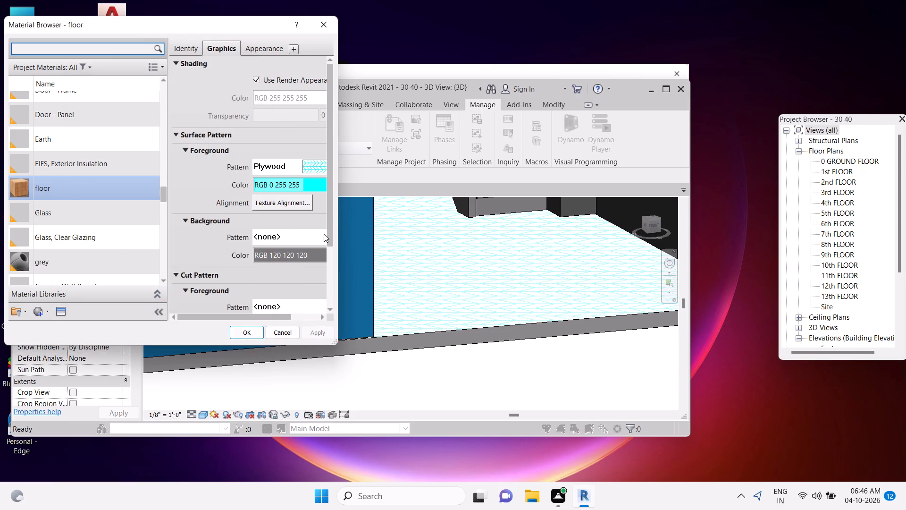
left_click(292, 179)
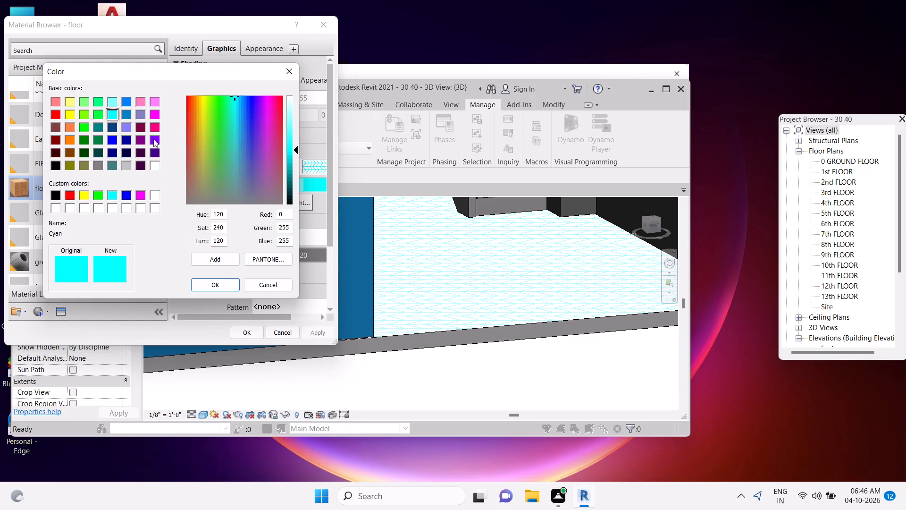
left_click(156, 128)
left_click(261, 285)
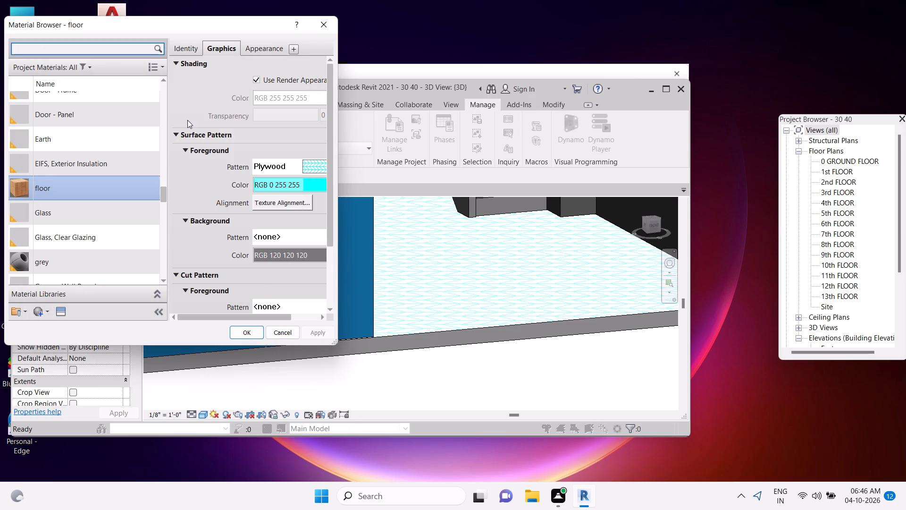
Change the floor material's surface foreground pattern colour to RGB 255 0 128 and save the change.
left_click(277, 180)
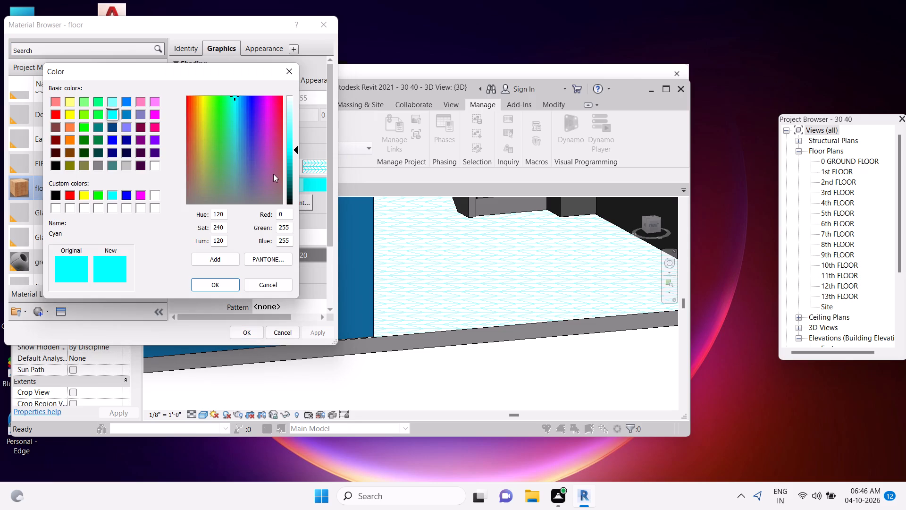
left_click(155, 129)
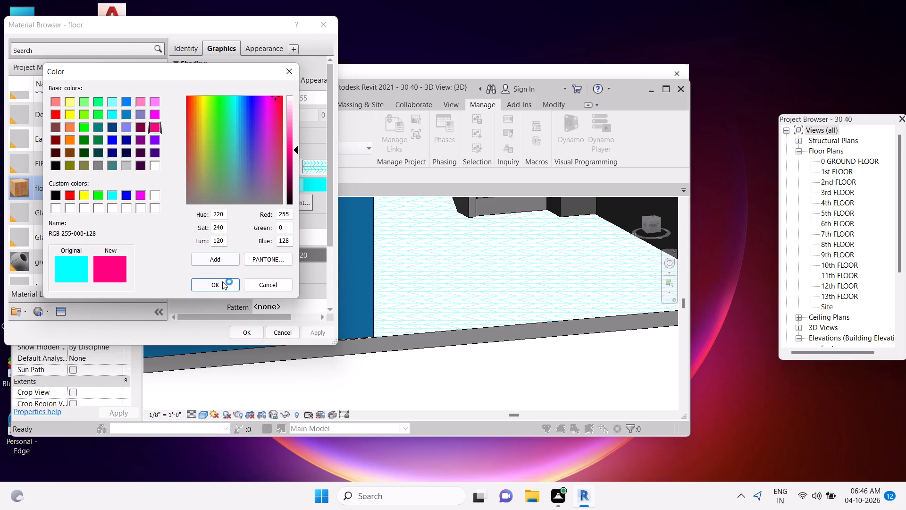
left_click(221, 281)
left_click(247, 334)
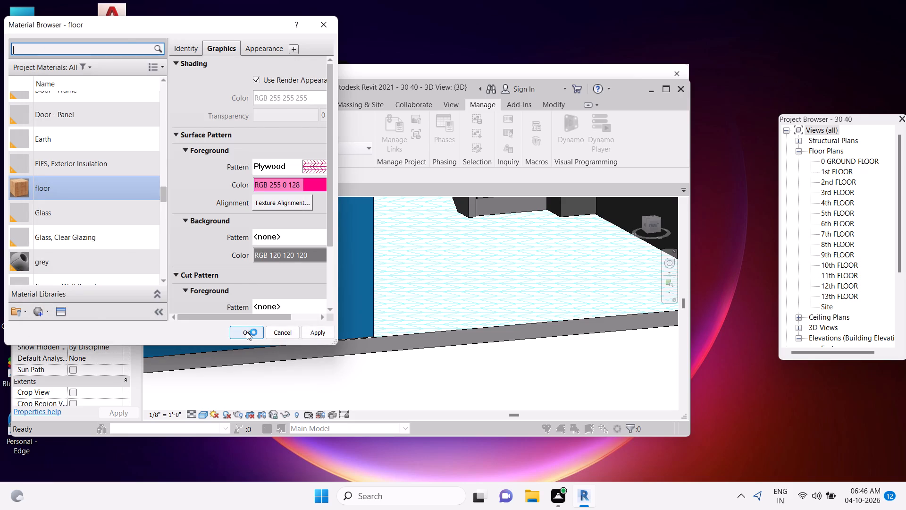
scroll(471, 261, "down", 5)
key("Escape")
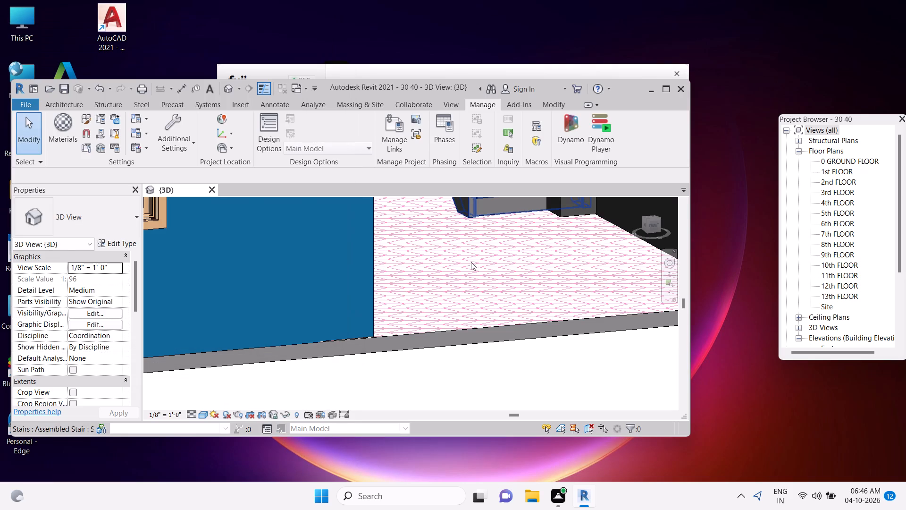
key("Escape")
key("Escape")
Examine the painted ground-floor slab and the surrounding facade, staircase and balconies from several angles.
scroll(464, 291, "down", 4)
middle_click_drag(514, 246, 514, 248)
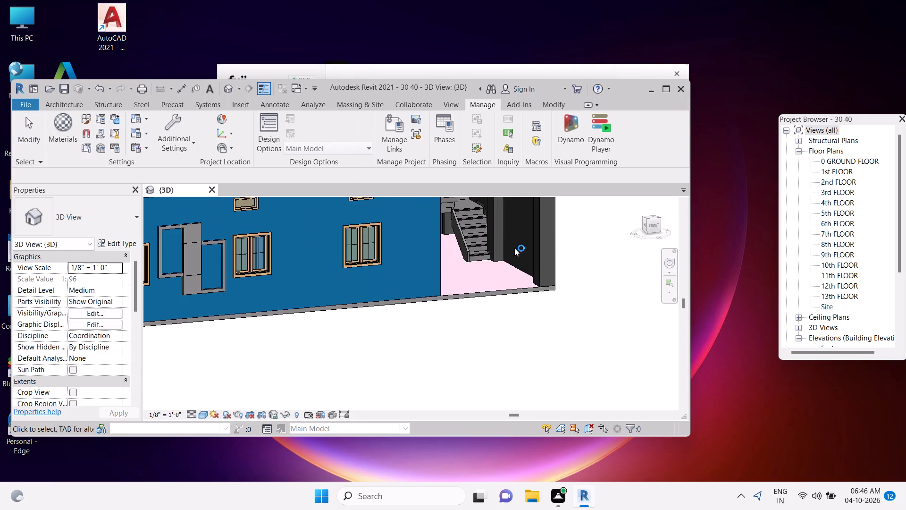
middle_click_drag(514, 248, 513, 341)
scroll(499, 251, "up", 5)
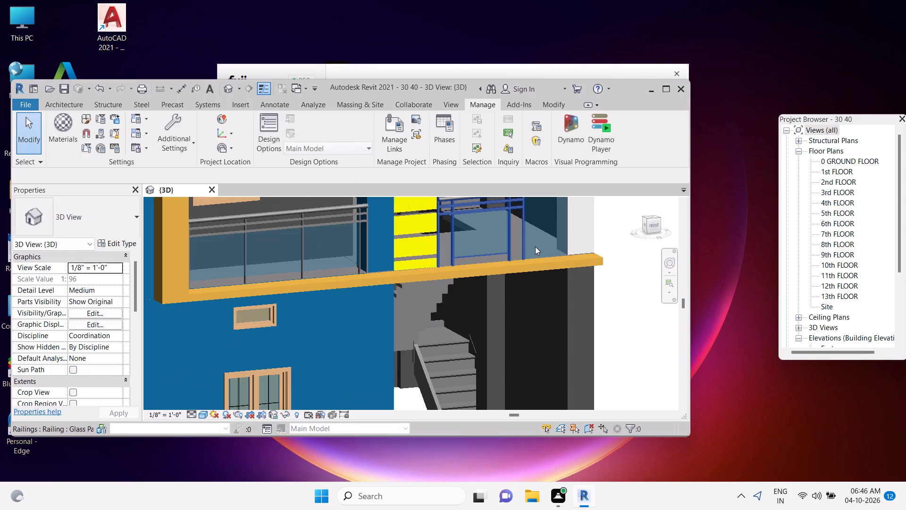
scroll(535, 246, "down", 6)
middle_click_drag(554, 266, 485, 323, "shift")
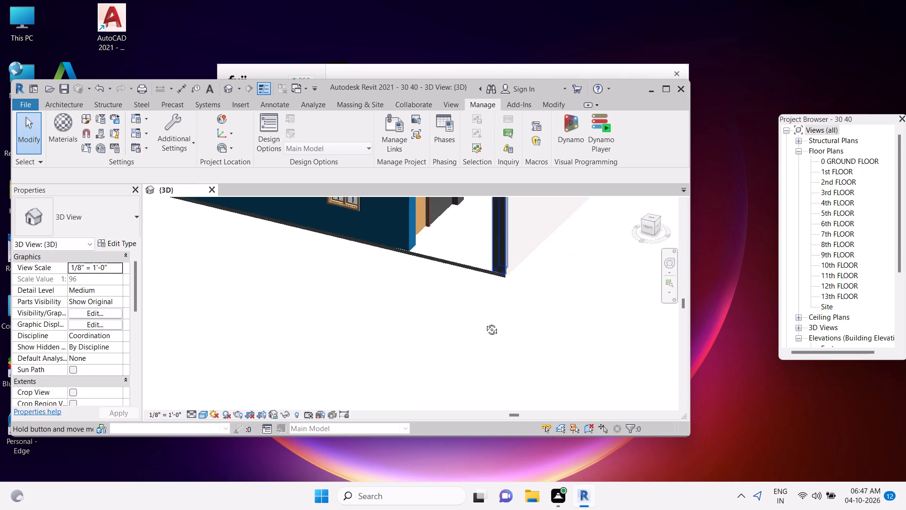
middle_click_drag(485, 323, 478, 330, "shift")
scroll(501, 254, "down", 3)
middle_click_drag(502, 259, 503, 388)
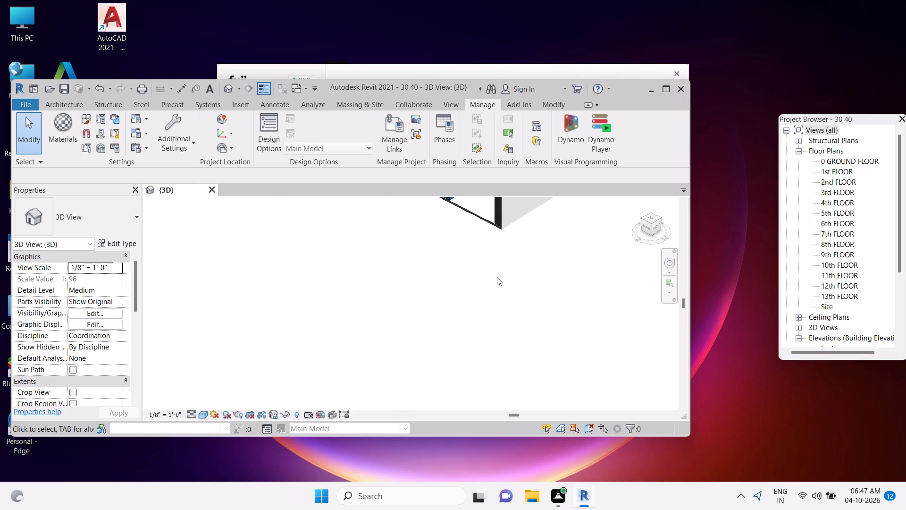
key("Escape")
key("Escape")
scroll(491, 346, "up", 4)
key("Escape")
scroll(485, 331, "up", 4)
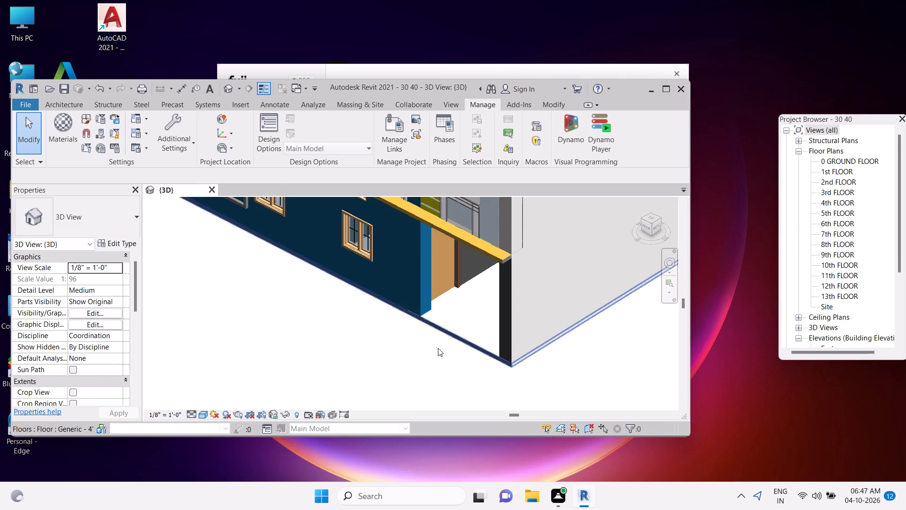
scroll(438, 348, "up", 2)
scroll(475, 323, "down", 4)
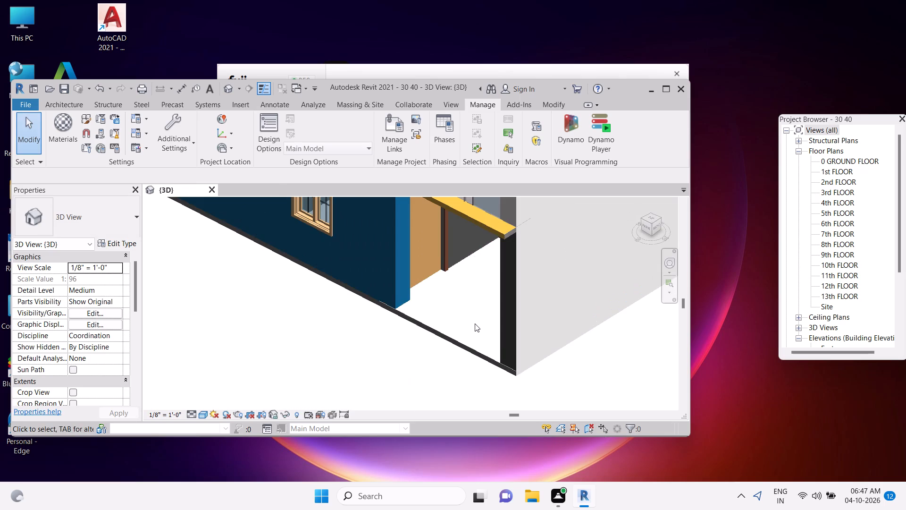
scroll(475, 324, "down", 3)
middle_click_drag(481, 293, 487, 392)
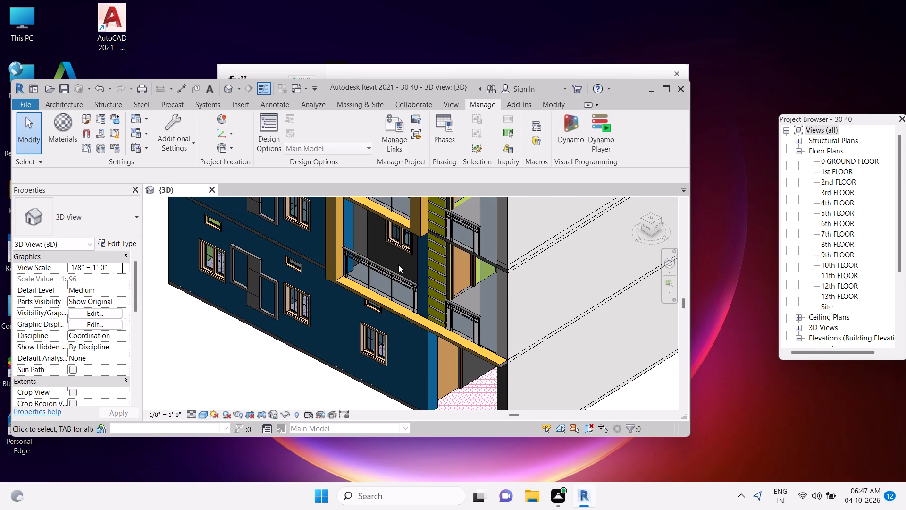
scroll(471, 306, "up", 4)
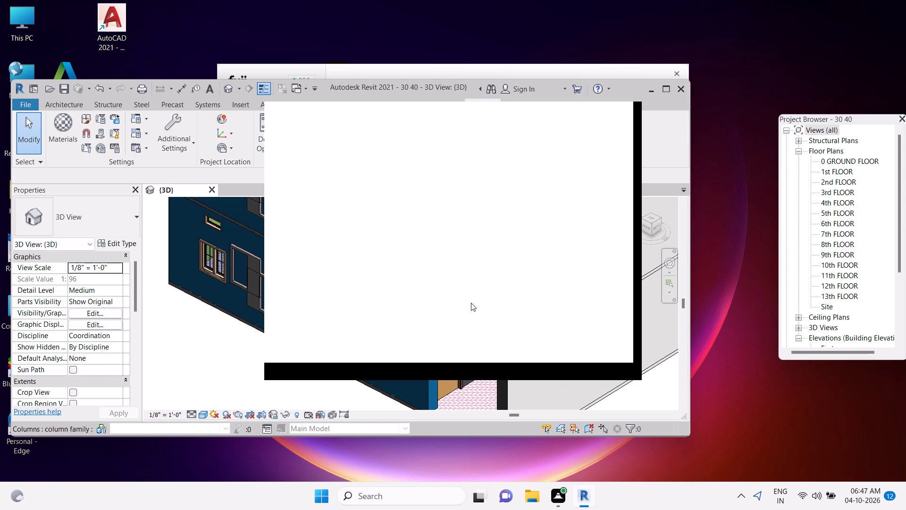
Dismiss the notification card covering the 3D view.
key("Escape")
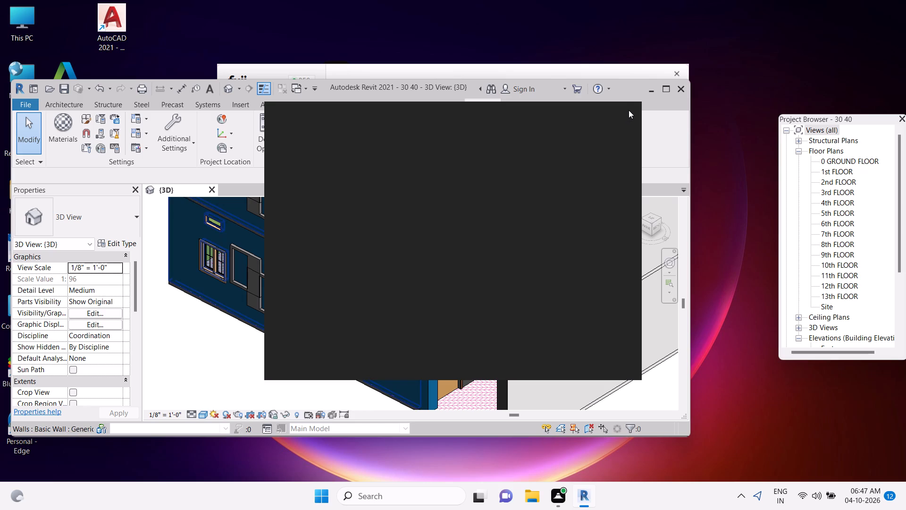
key("Escape")
key("Escape")
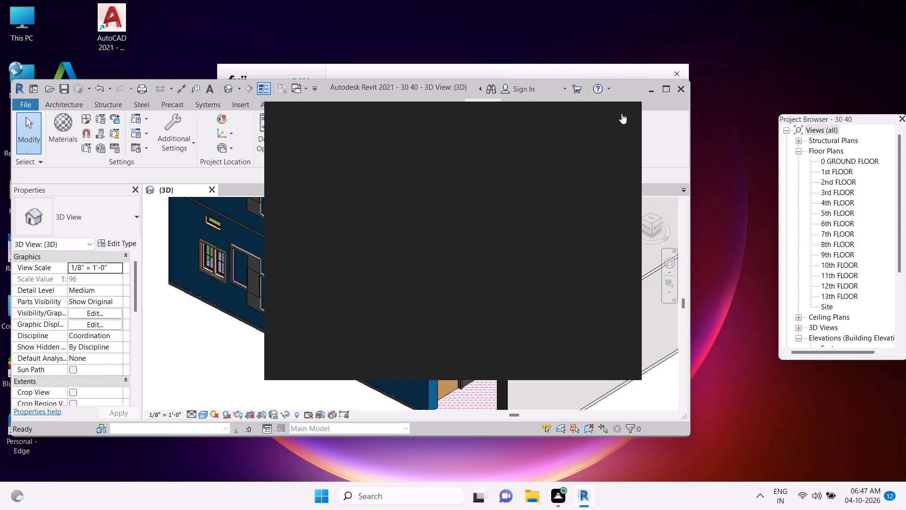
left_click(622, 106)
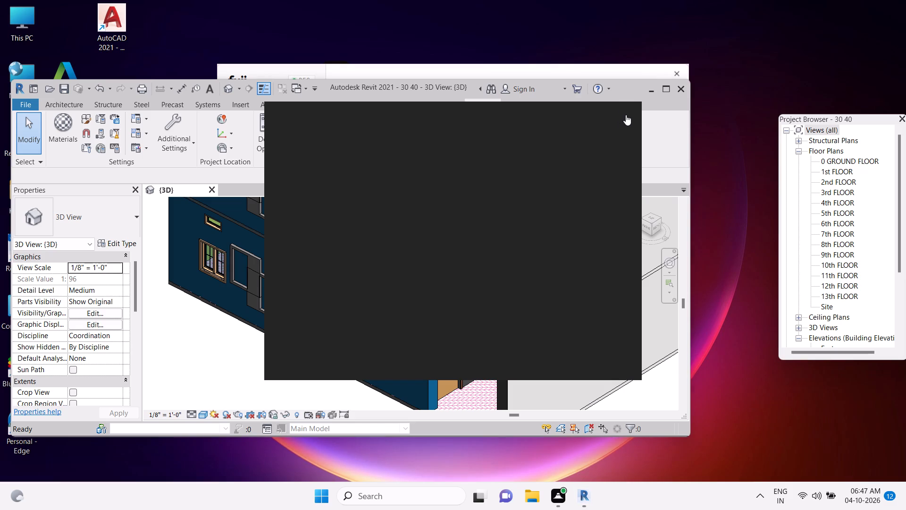
left_click(621, 115)
key("Escape")
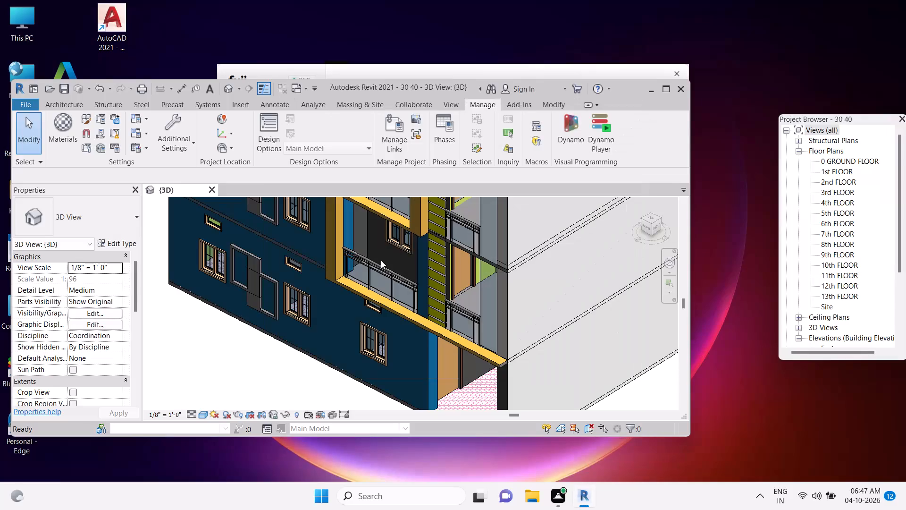
Temporarily hide the curtain wall at the first-floor balcony corner, beside the glass-panel railing.
scroll(388, 265, "up", 5)
key("Escape")
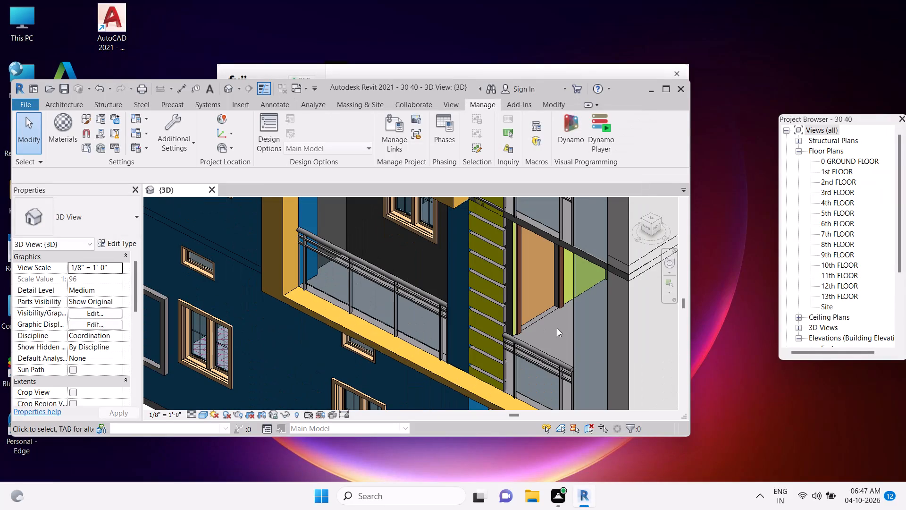
scroll(529, 327, "up", 3)
scroll(531, 327, "down", 2)
middle_click_drag(531, 325, 466, 218)
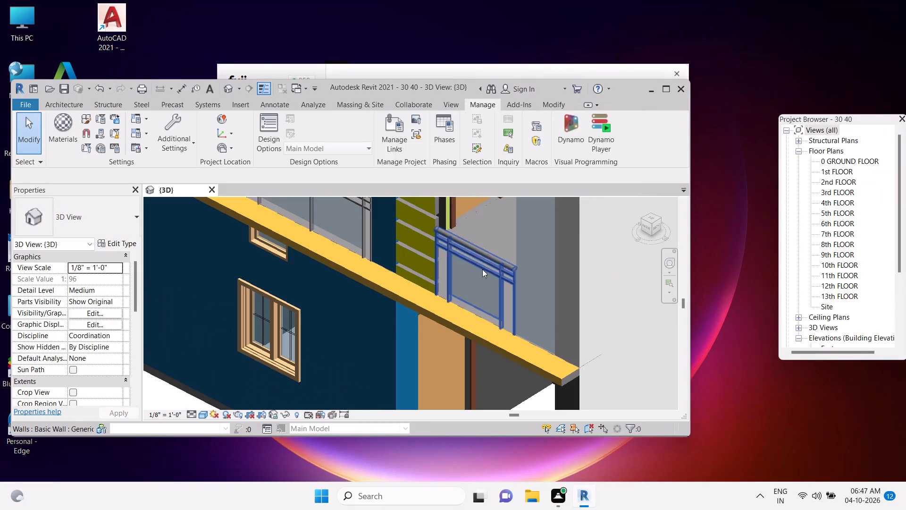
left_click(506, 344)
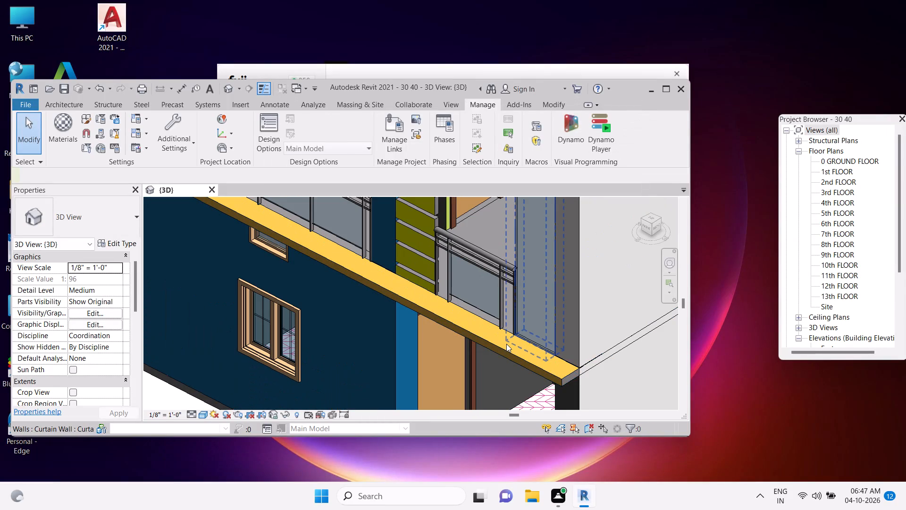
type("hh")
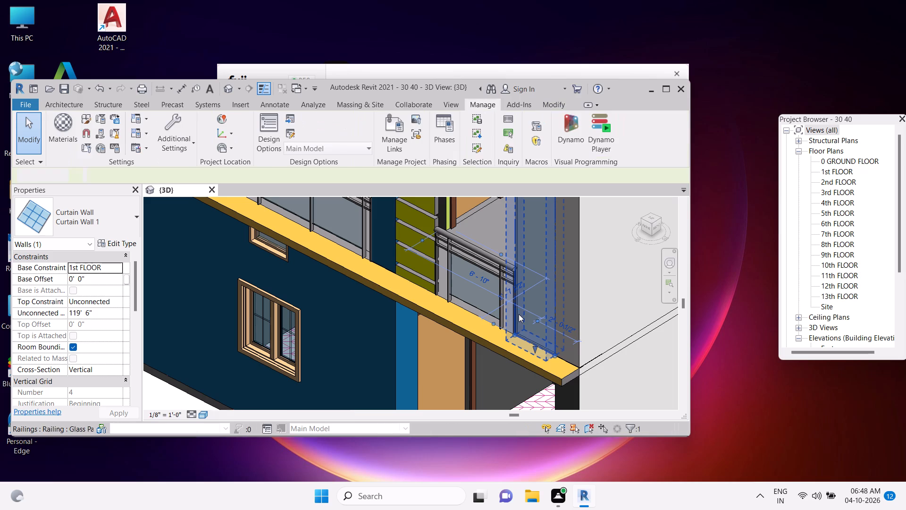
key("Escape")
key("Escape")
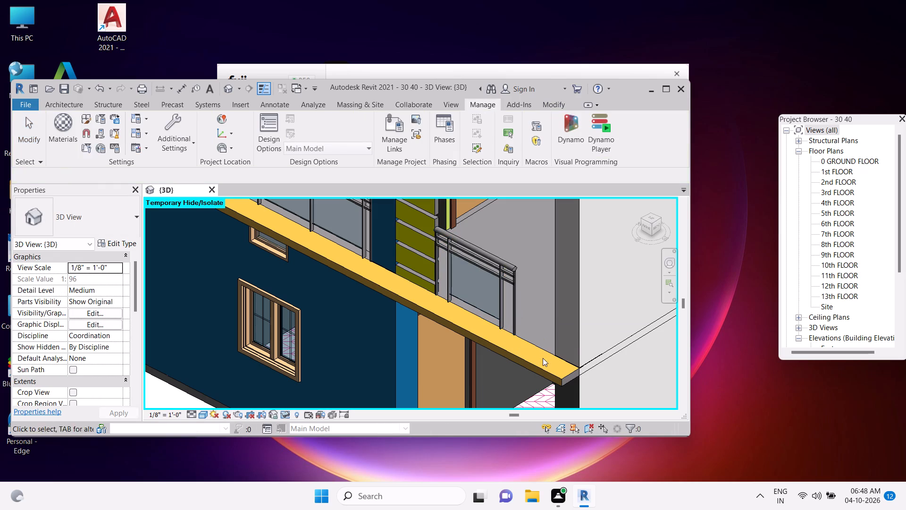
Temporarily hide the yellow band along the first-floor slab edge and save the project.
left_click(538, 366)
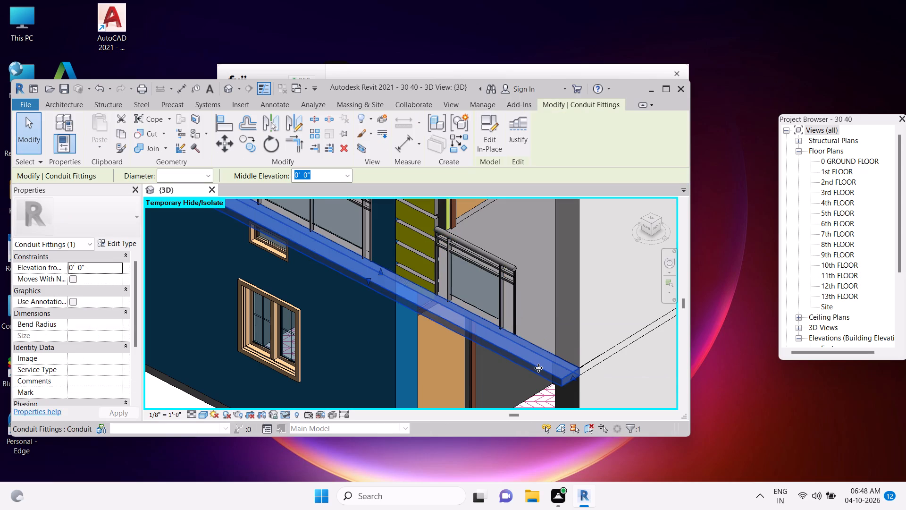
key("h")
key("h")
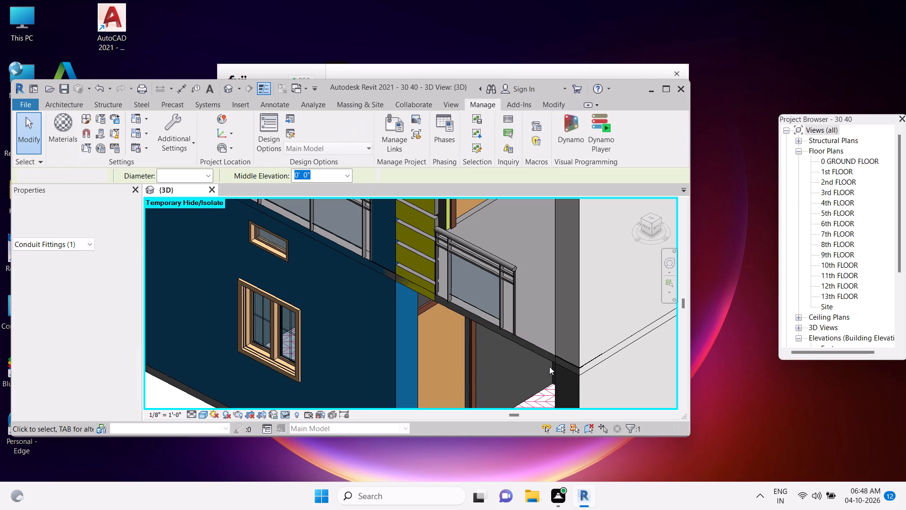
key("ctrl+s")
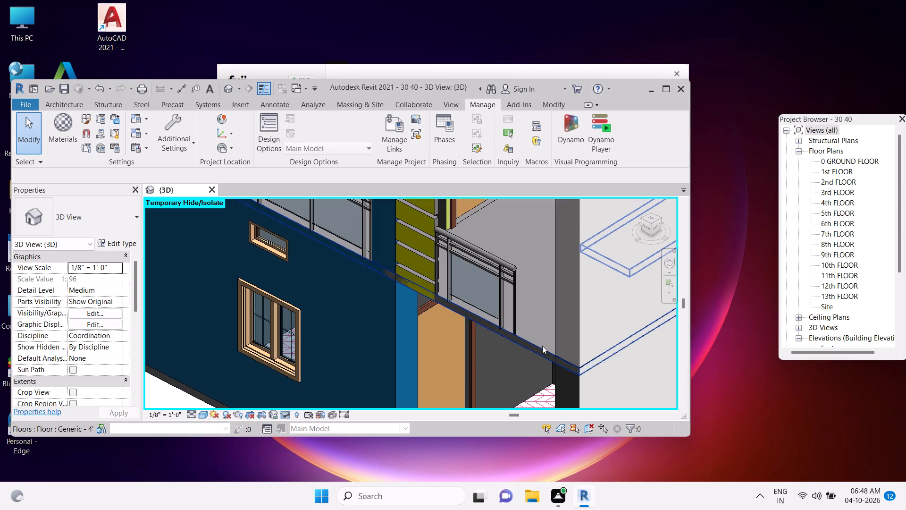
Paint the top face of the first-floor slab behind the balcony railings with the floor material.
type("pt")
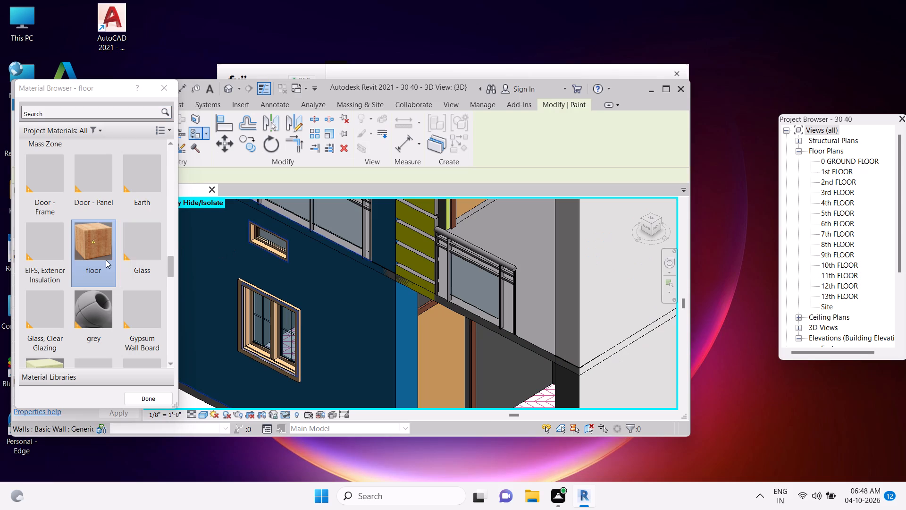
left_click(105, 258)
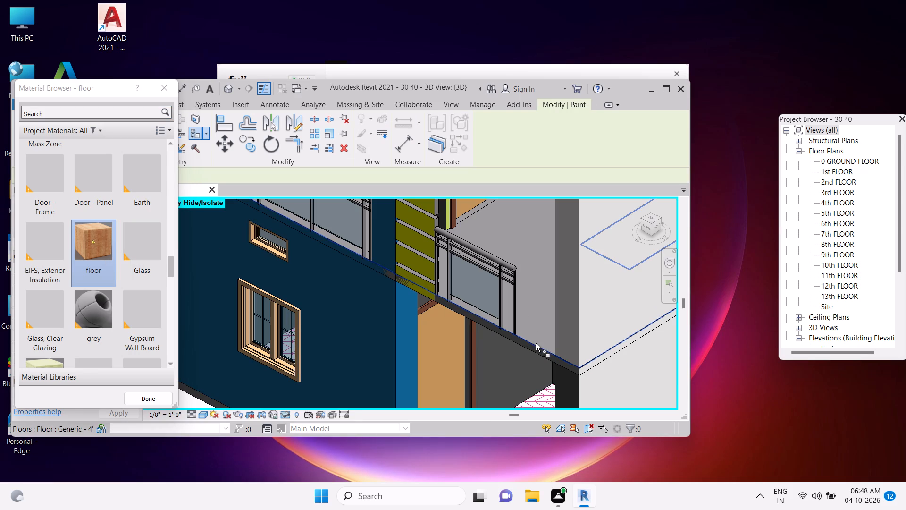
left_click(538, 343)
Paint the top faces of two upper-level slabs behind the balcony railings with the floor material.
scroll(537, 337, "down", 5)
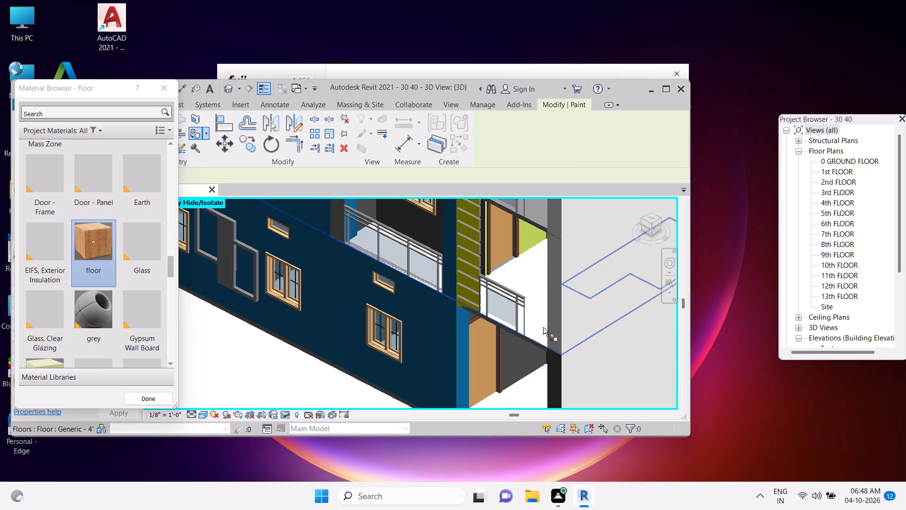
middle_click_drag(579, 238, 535, 407)
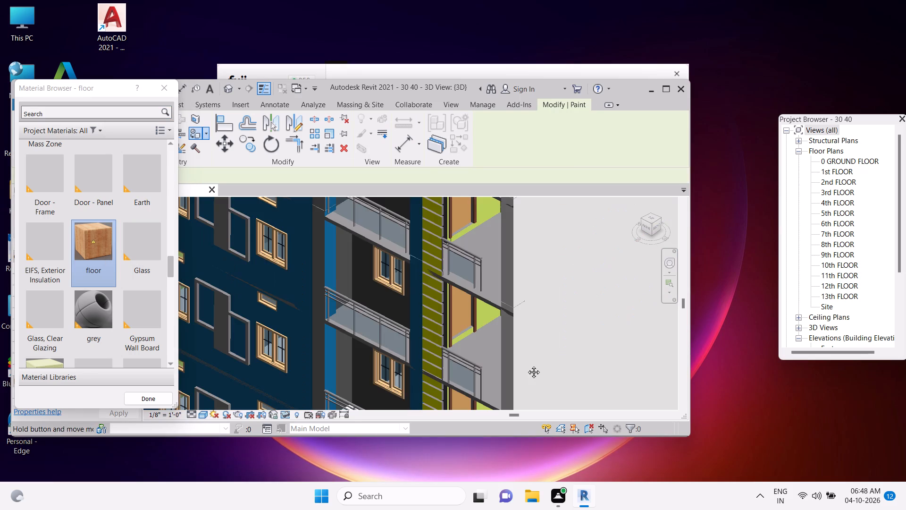
left_click(492, 299)
scroll(492, 300, "down", 4)
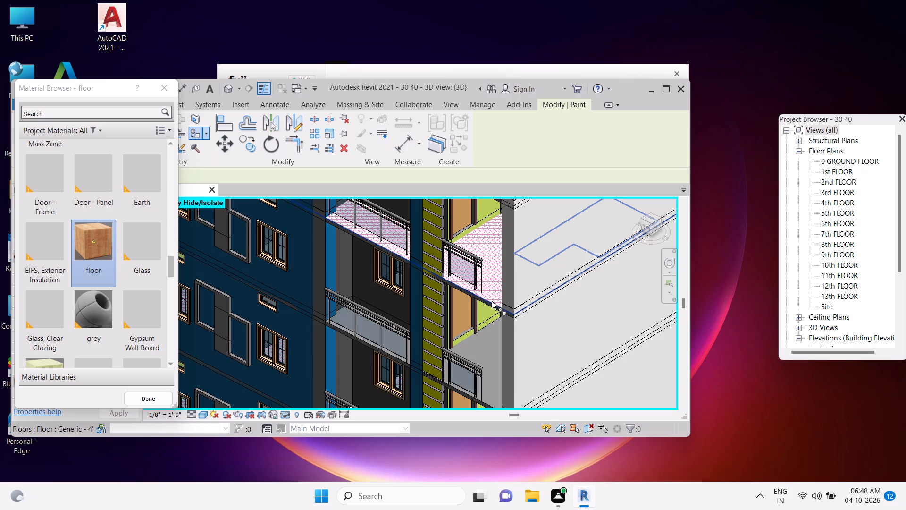
middle_click_drag(508, 256, 501, 339)
scroll(490, 318, "up", 5)
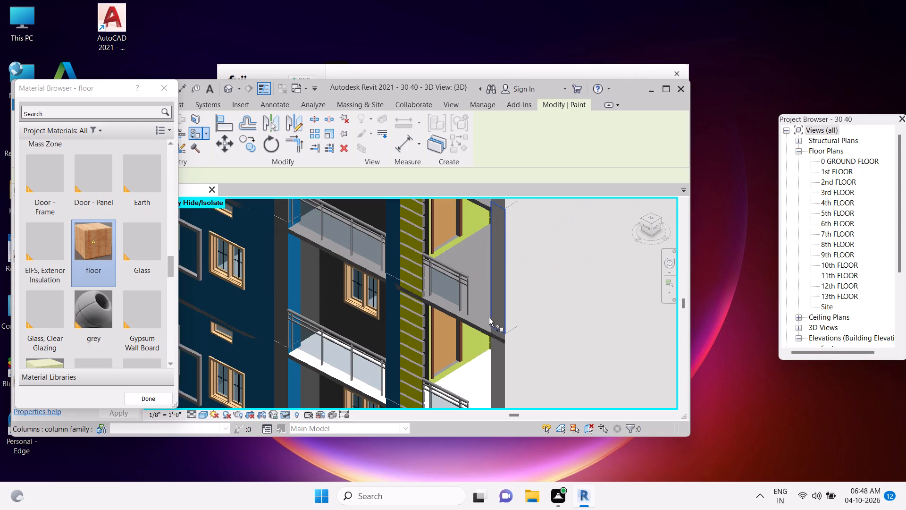
left_click(478, 323)
Paint the top faces of the next five upper-level slabs behind the balcony railings with the floor material.
middle_click_drag(498, 257, 500, 305)
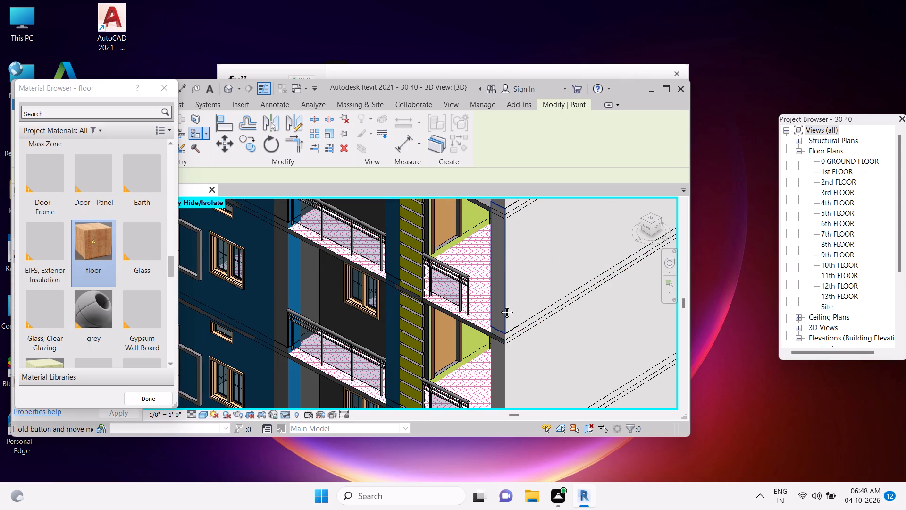
middle_click_drag(500, 305, 508, 355)
left_click(491, 291)
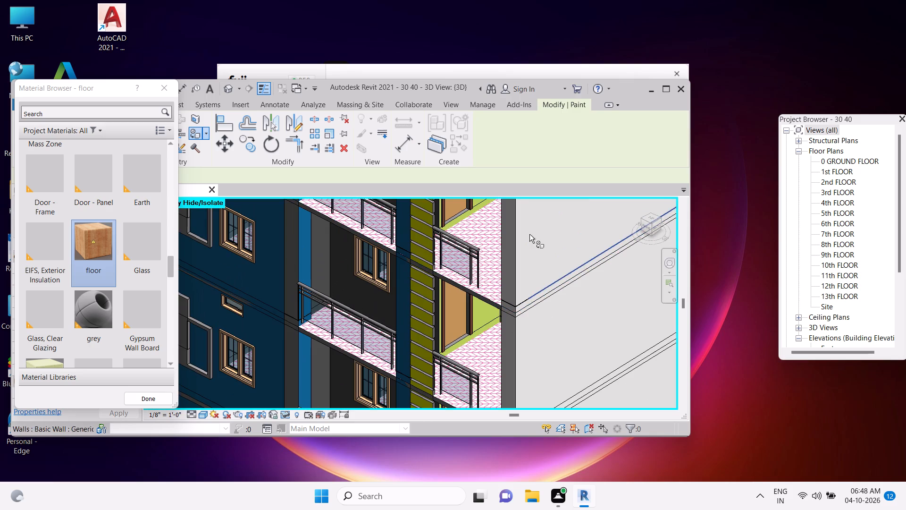
middle_click_drag(529, 234, 530, 392)
left_click(488, 323)
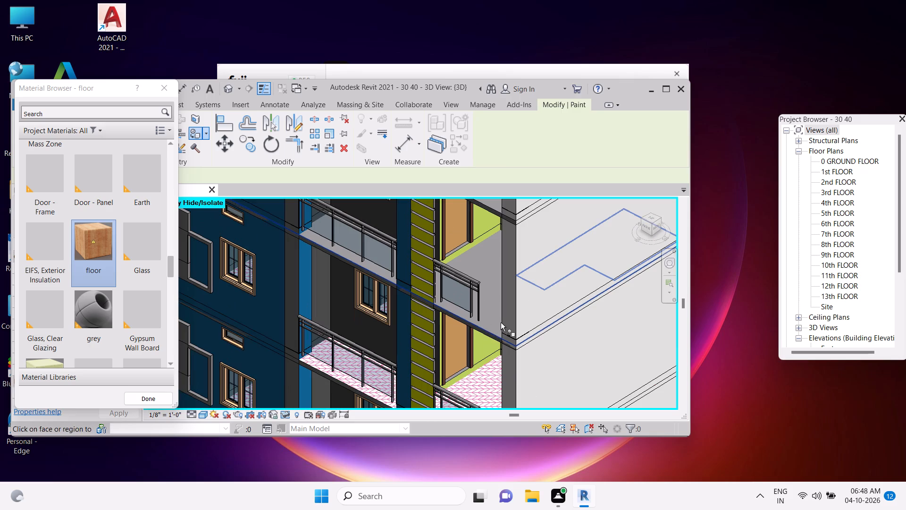
middle_click_drag(533, 263, 581, 403)
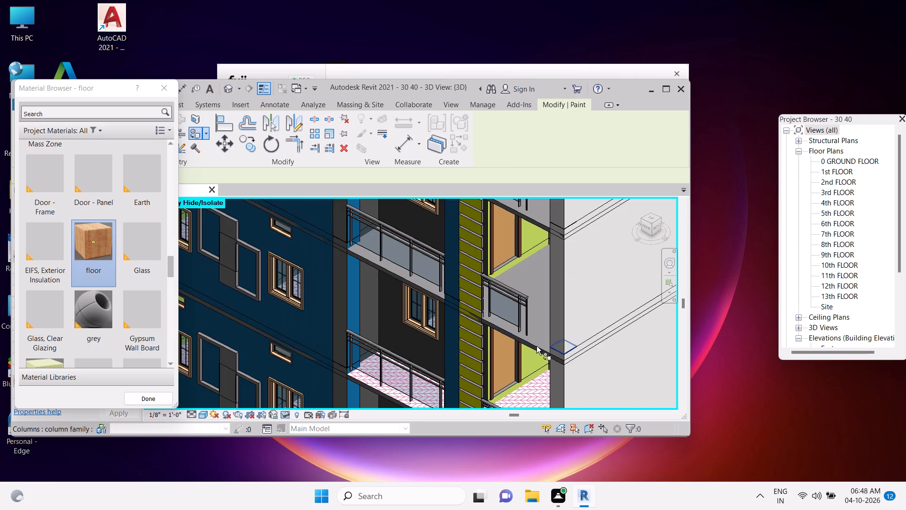
left_click(537, 345)
middle_click_drag(560, 247, 527, 323)
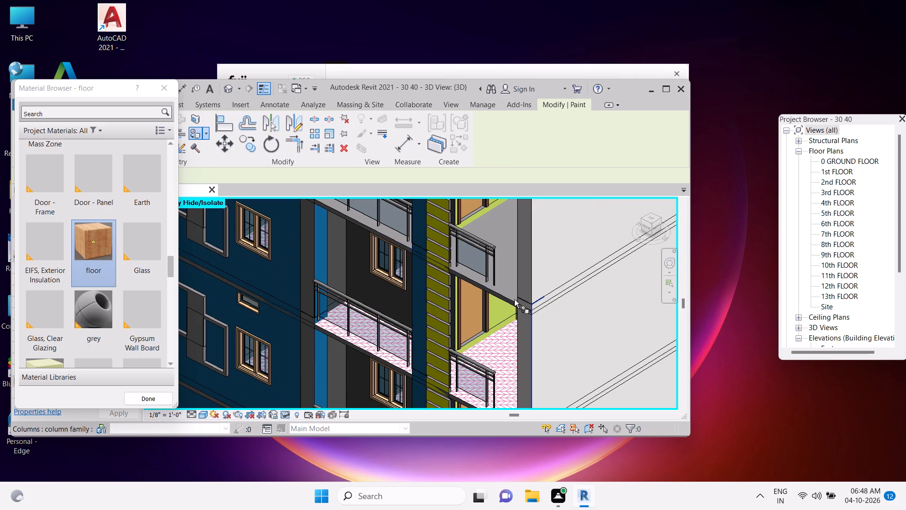
left_click(510, 296)
middle_click_drag(524, 244, 516, 371)
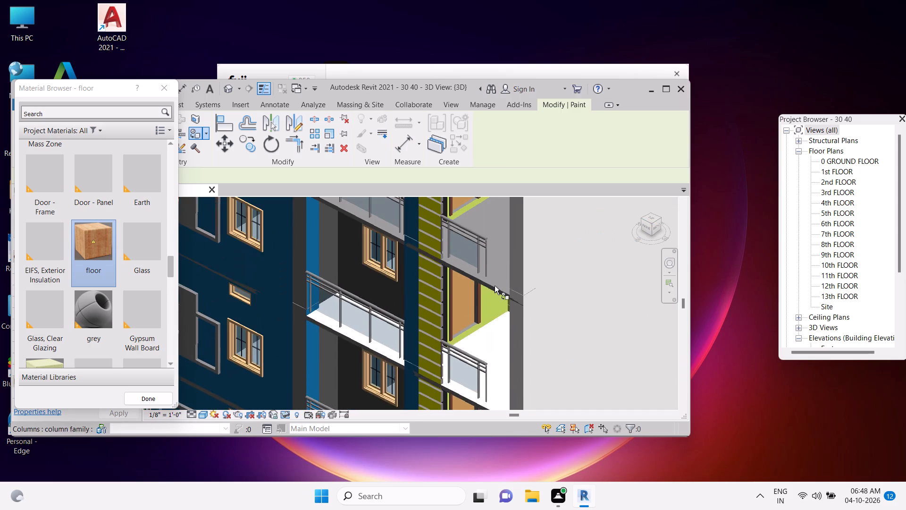
left_click(494, 285)
Paint the top faces of the remaining three upper-level slabs, up to the one just below the roof, with the floor material.
middle_click_drag(534, 253, 519, 370)
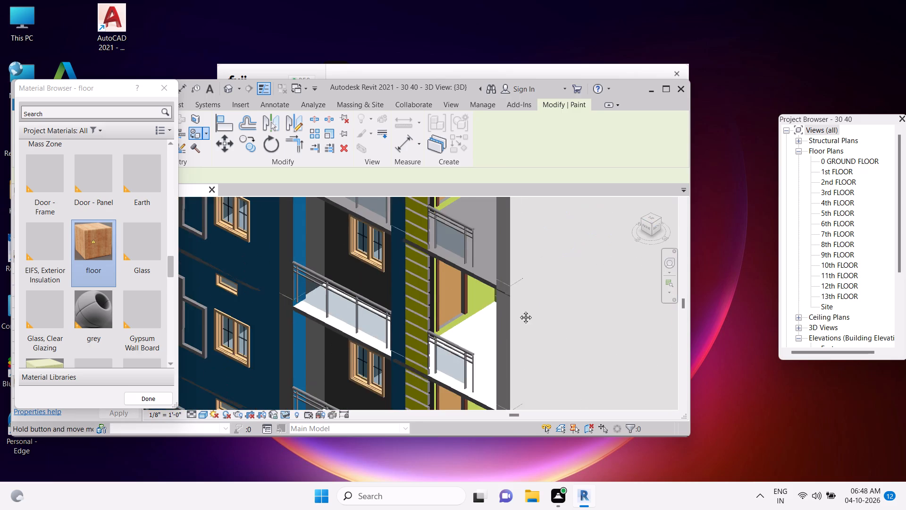
left_click(484, 283)
middle_click_drag(532, 255, 529, 396)
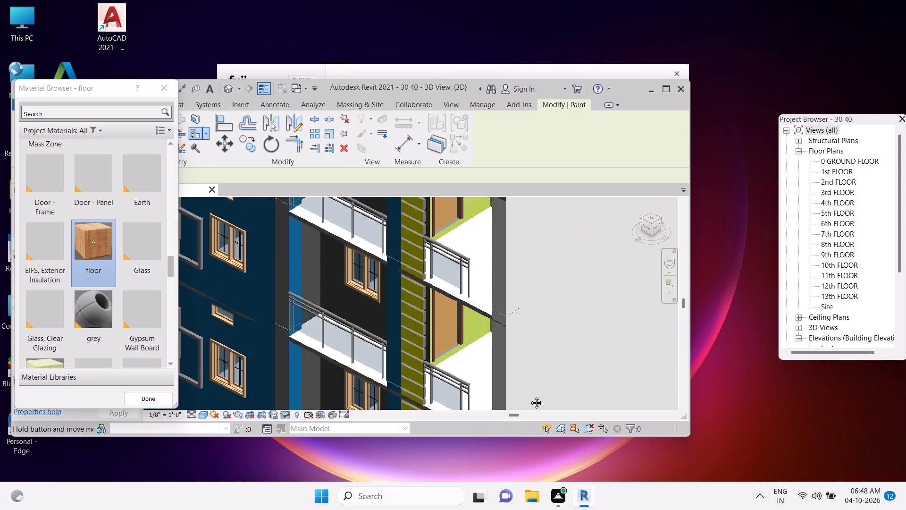
middle_click_drag(529, 396, 529, 396)
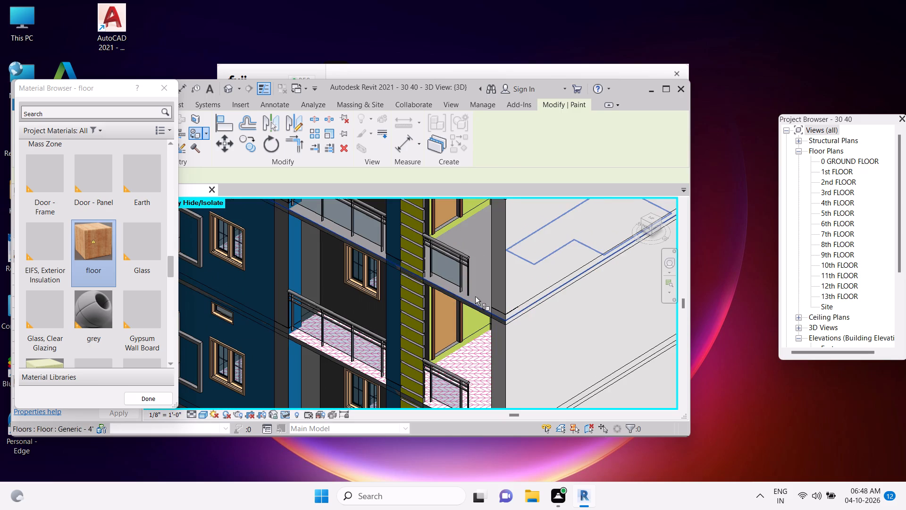
left_click(475, 297)
middle_click_drag(504, 263, 491, 356)
middle_click_drag(493, 284, 509, 323)
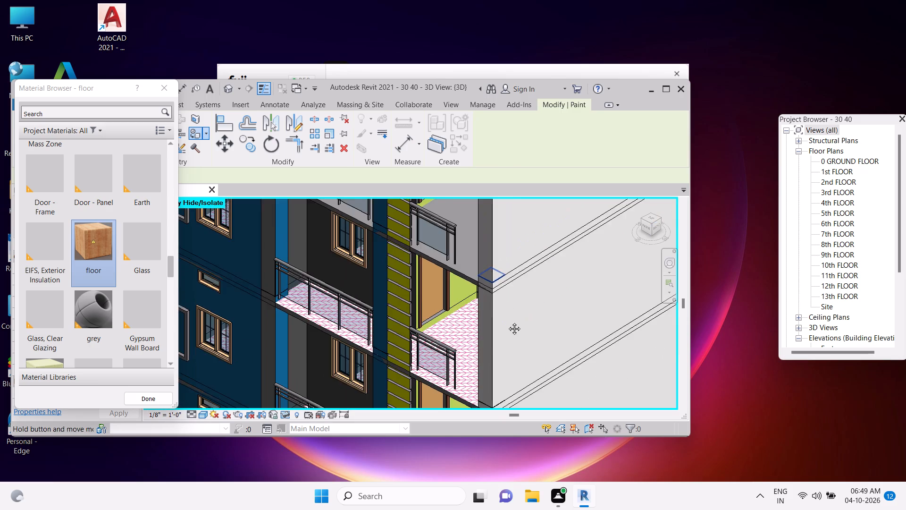
left_click(486, 311)
middle_click_drag(523, 248, 522, 340)
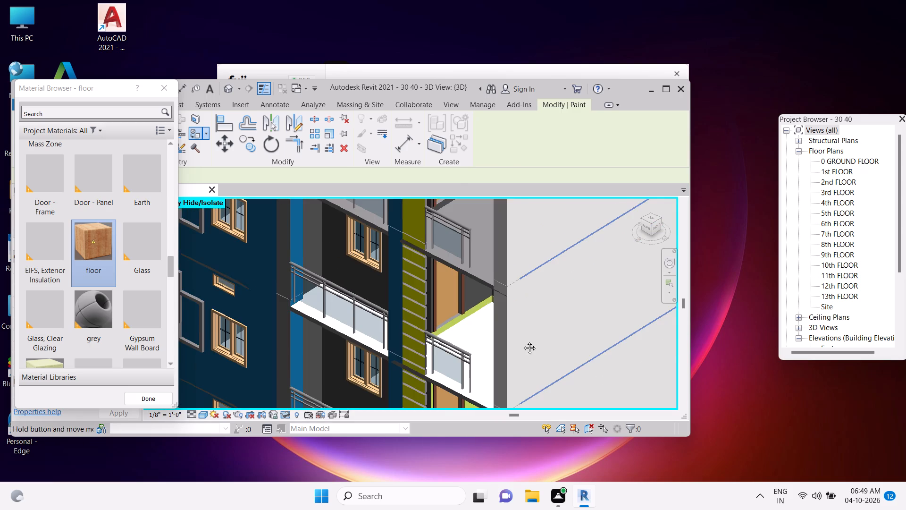
left_click(480, 276)
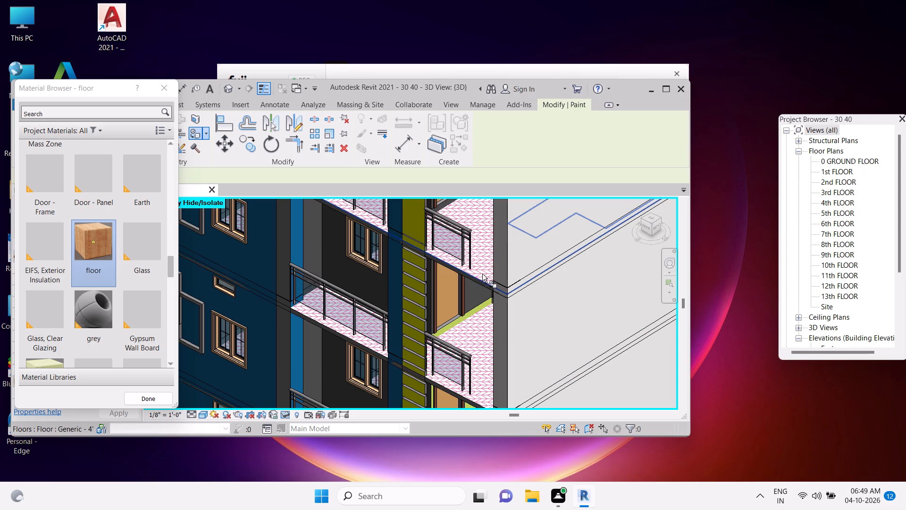
middle_click_drag(497, 249, 501, 364)
scroll(482, 260, "down", 5)
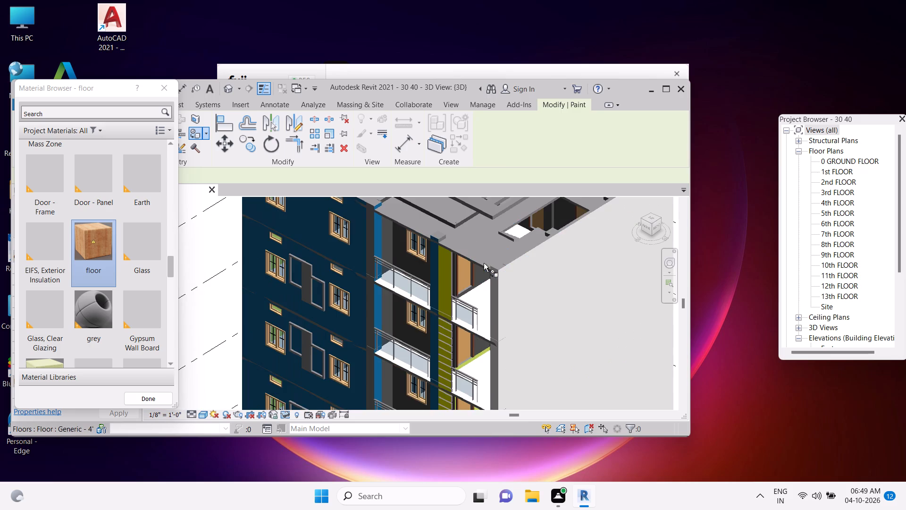
key("Escape")
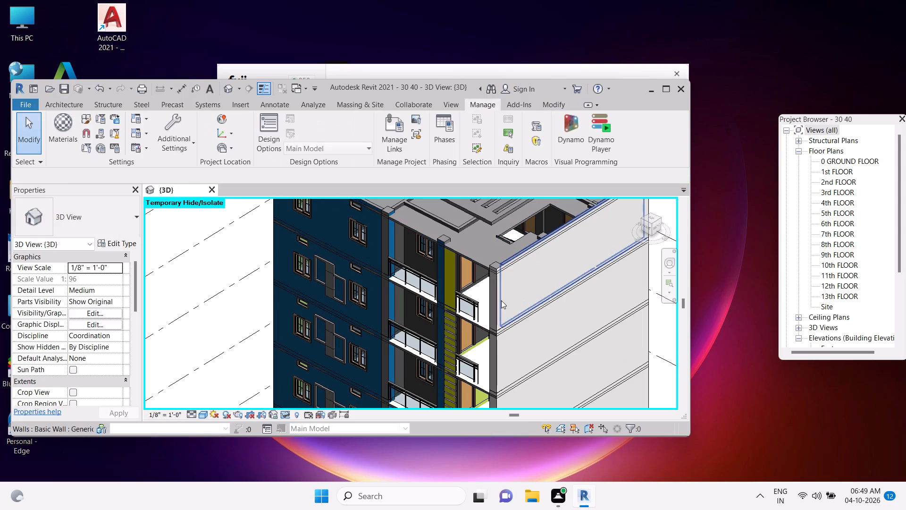
key("Escape")
Save the project and close the Autodesk Genuine notification.
middle_click_drag(540, 360, 537, 283)
key("Escape")
key("Escape")
key("Escape")
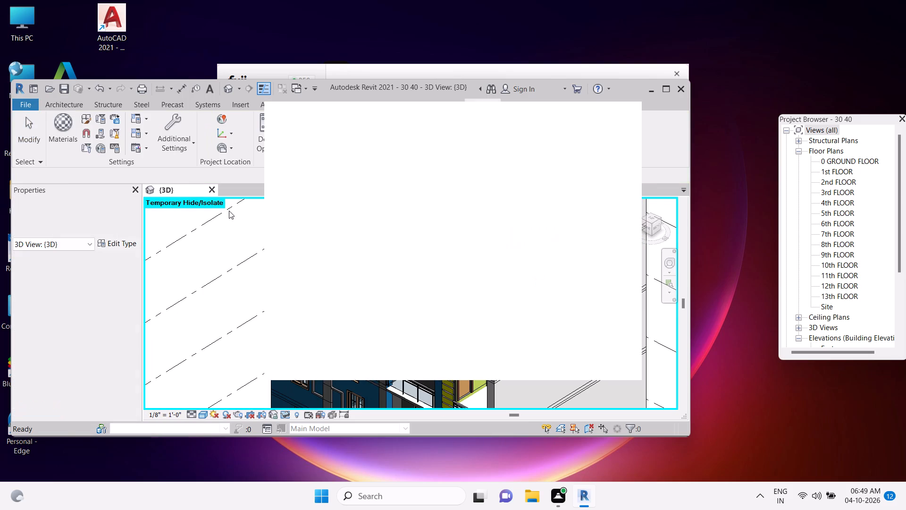
key("Escape")
key("ctrl+s")
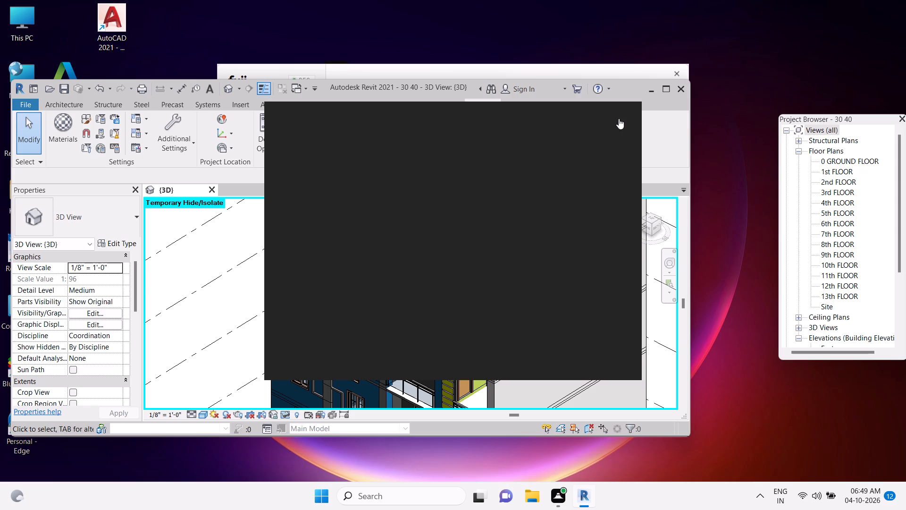
left_click(618, 118)
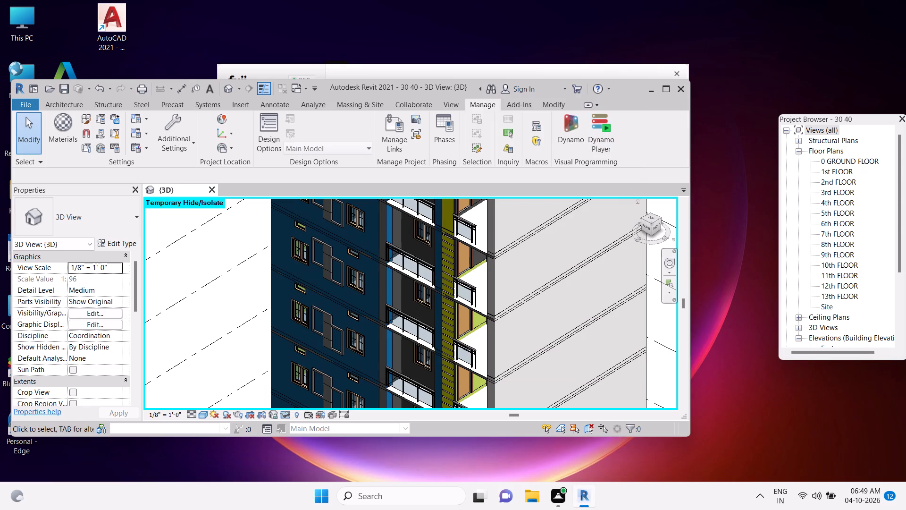
From the top view, start an in-place model in the Duct Accessories category, named Duct Accessories 15.
left_click(651, 216)
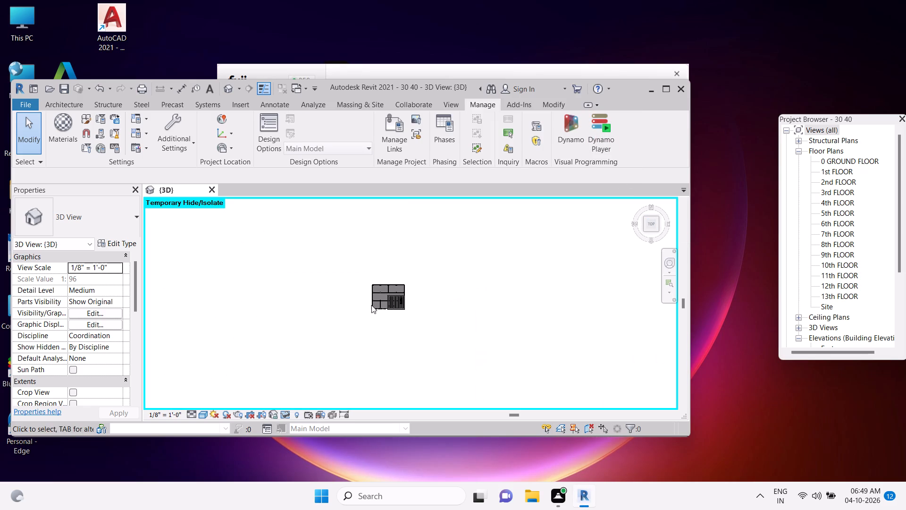
scroll(370, 303, "up", 10)
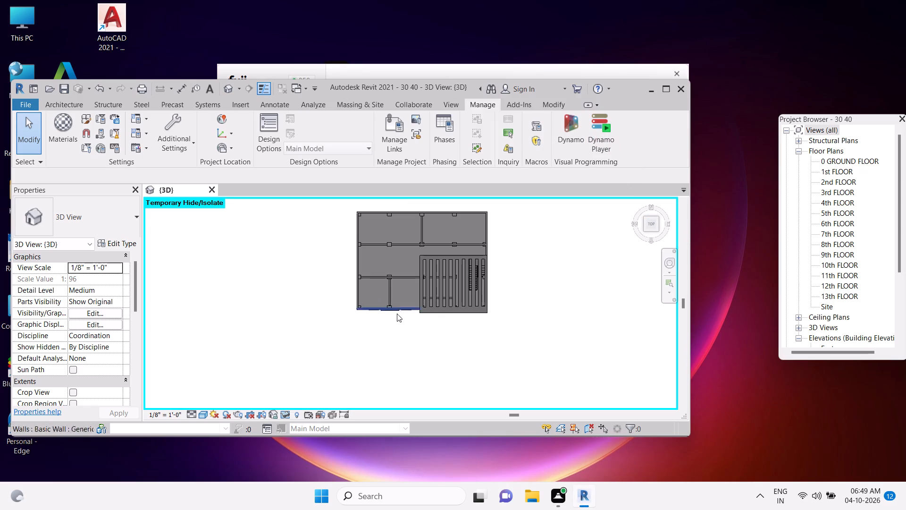
scroll(452, 314, "down", 1)
middle_click(460, 341, "shift")
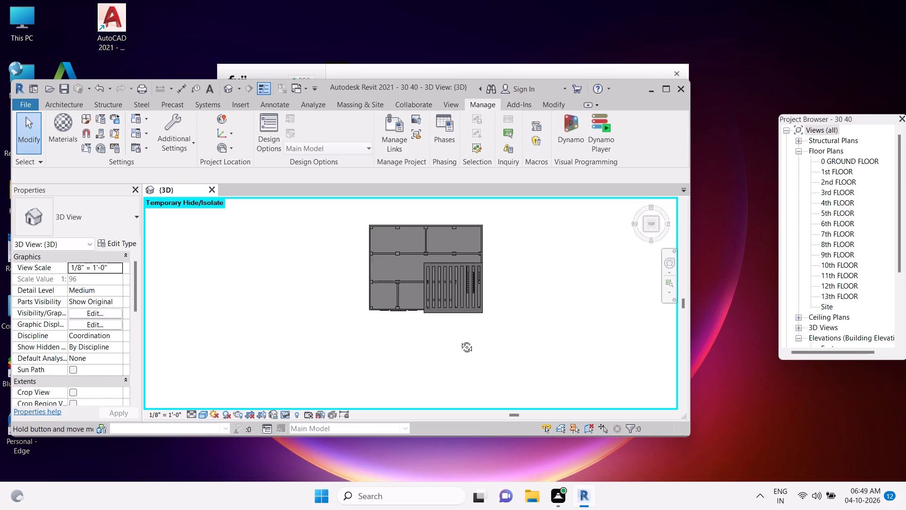
left_click(648, 226)
left_click(57, 102)
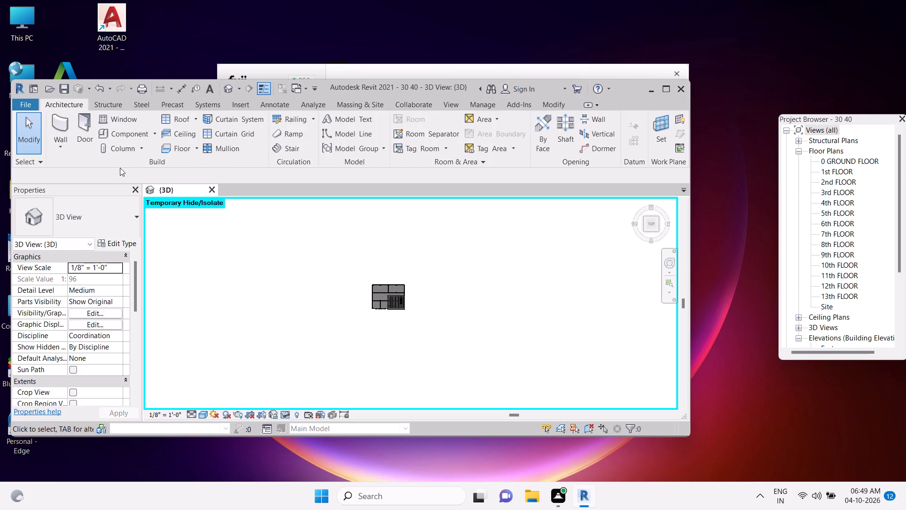
left_click(154, 136)
left_click(146, 186)
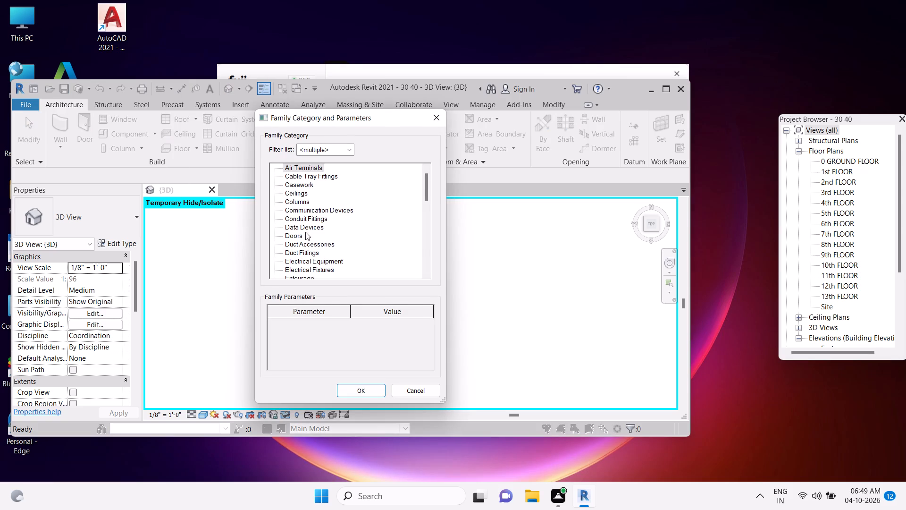
left_click(306, 246)
left_click(354, 390)
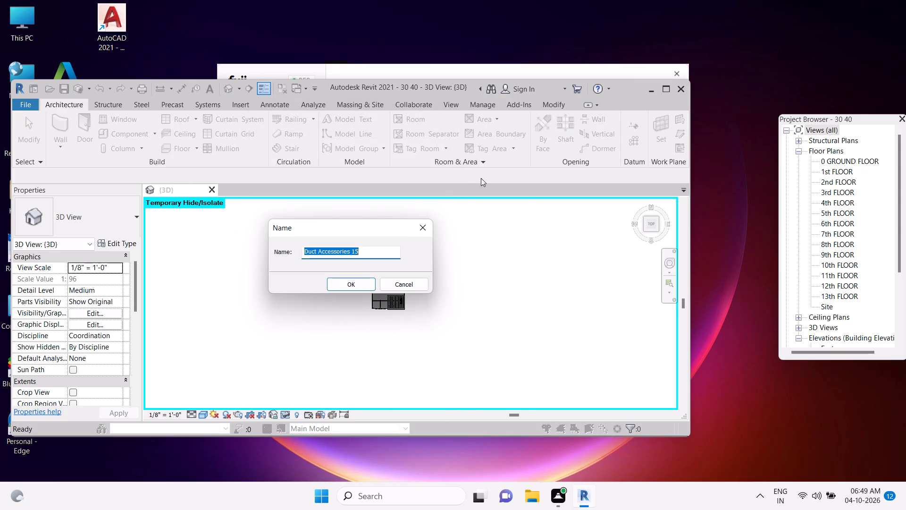
left_click(367, 280)
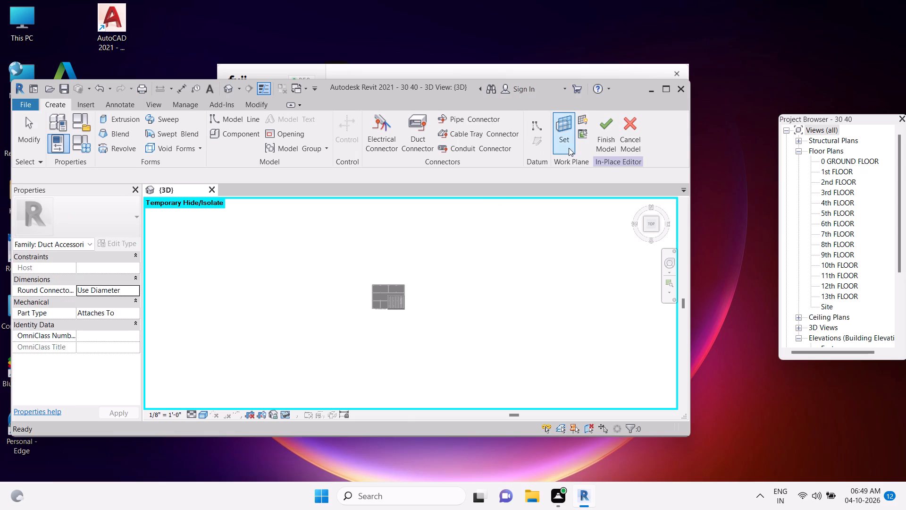
Set the work plane to Level : 0 GROUND FLOOR for the in-place model.
left_click(569, 147)
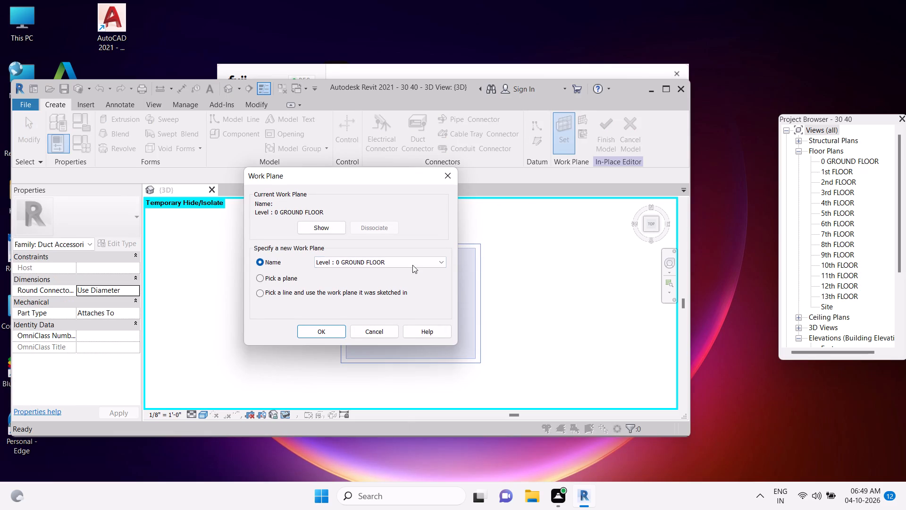
left_click(306, 329)
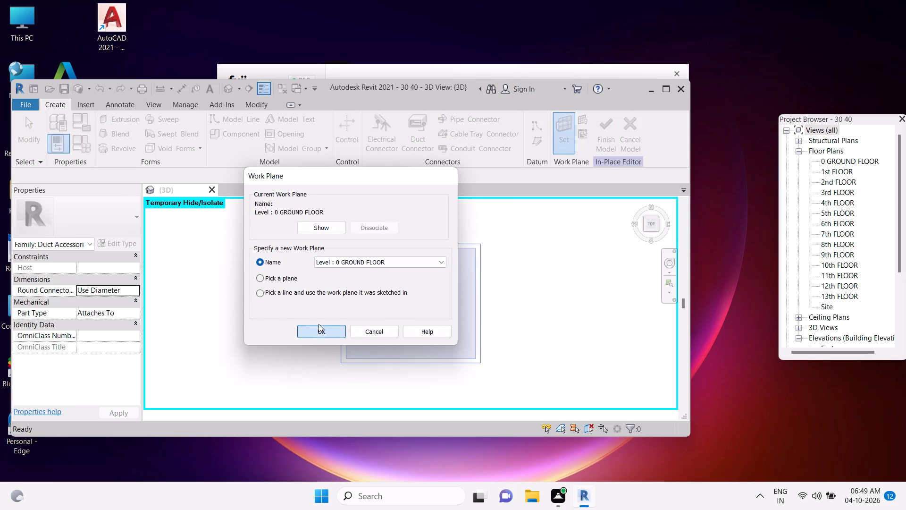
middle_click_drag(364, 338, 359, 290)
scroll(376, 265, "up", 5)
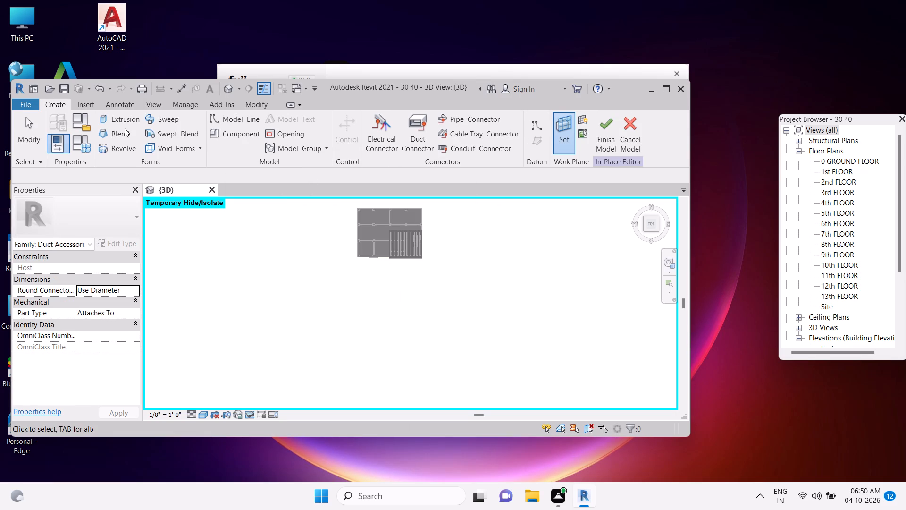
Start an extrusion with its end at 1" and sketch a rectangle about 224' by 16' along the tower's front edge.
left_click(118, 119)
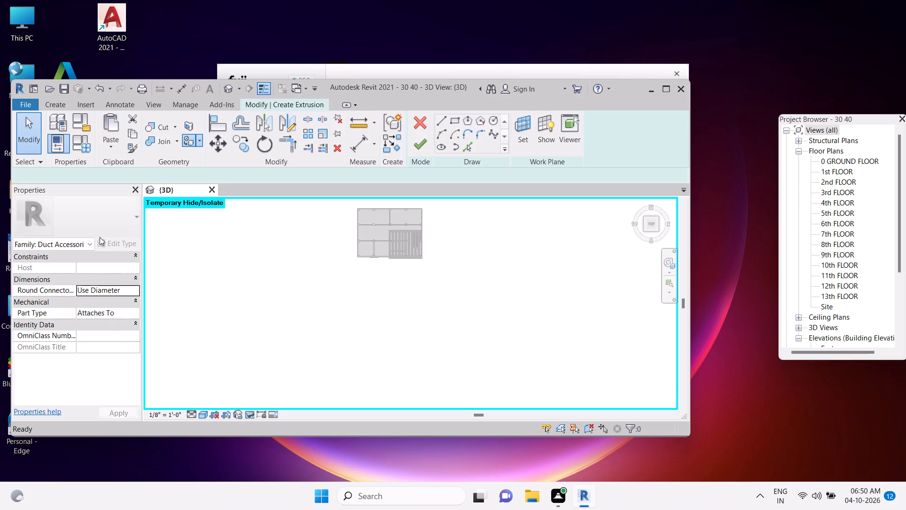
left_click(100, 268)
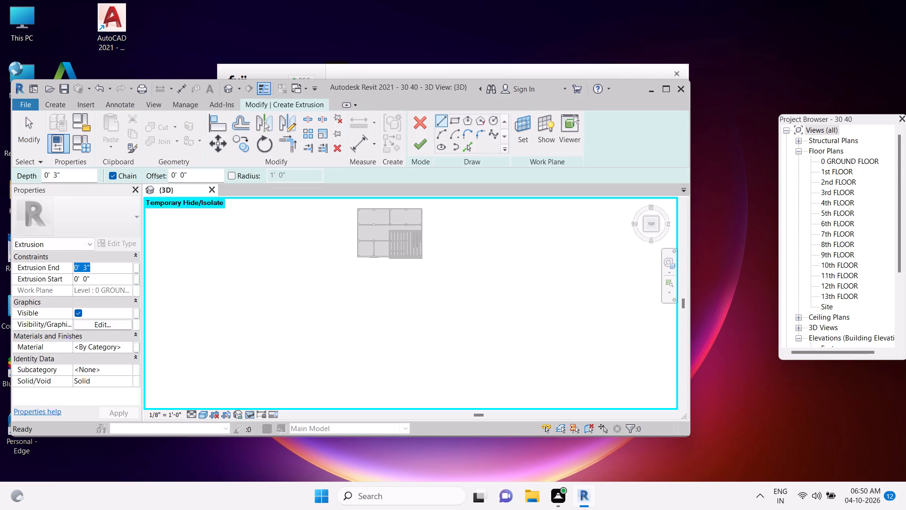
key("1")
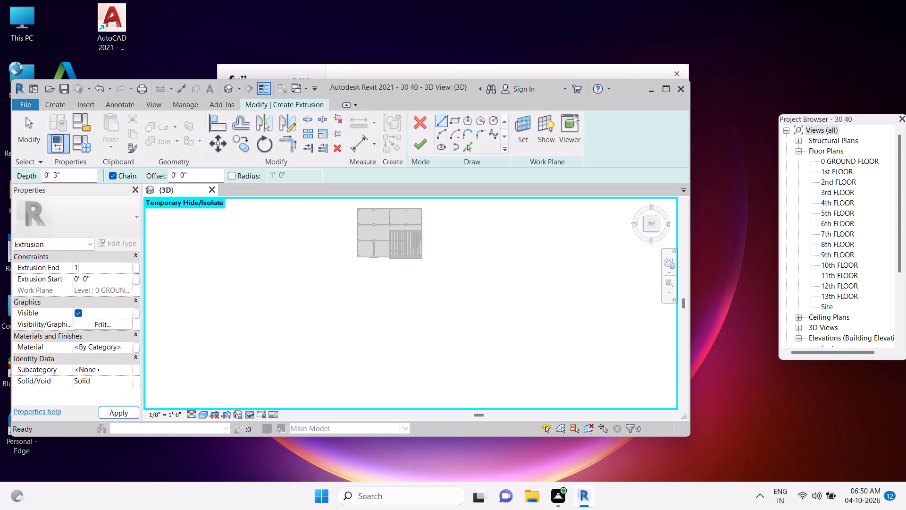
key("shift+quotedbl")
key("Return")
left_click(455, 124)
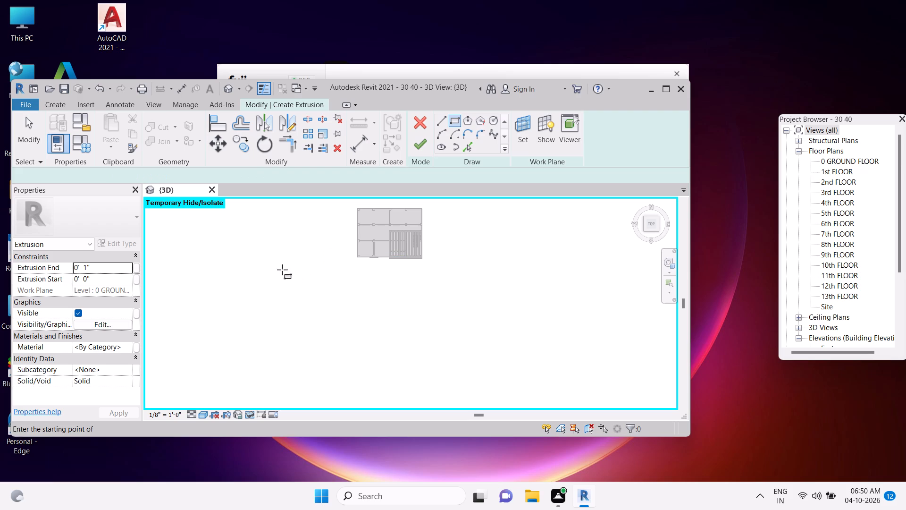
left_click(235, 258)
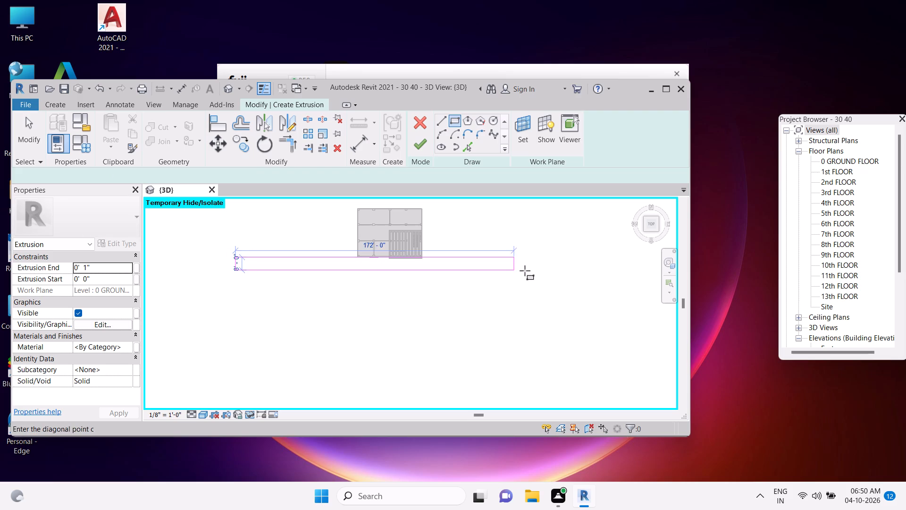
left_click(595, 281)
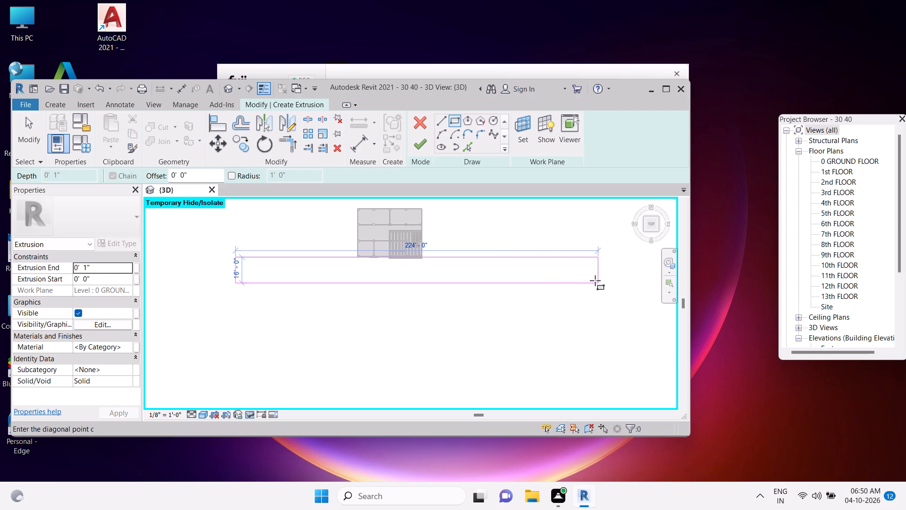
key("Escape")
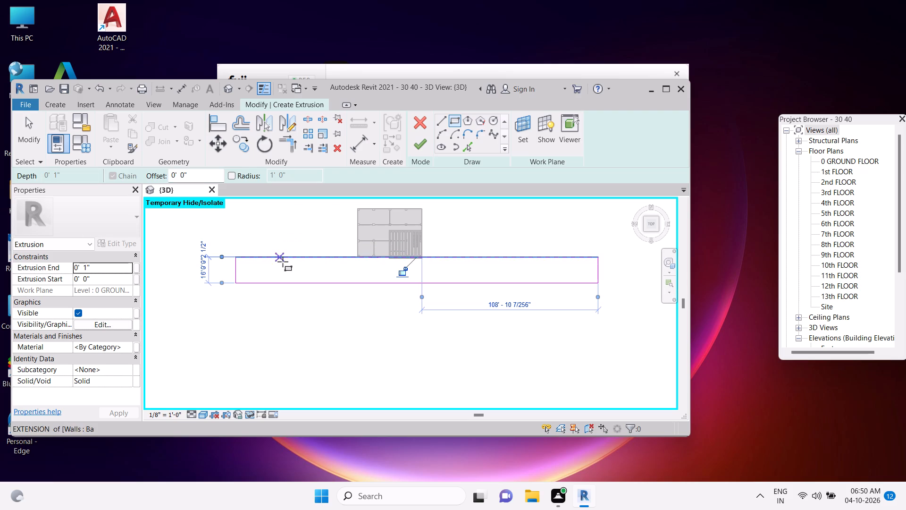
key("Escape")
key("Escape")
key("Escape")
key("Escape")
key("Escape")
Set the rectangle's width, measured outward from the tower's front, to 10'.
left_click(310, 282)
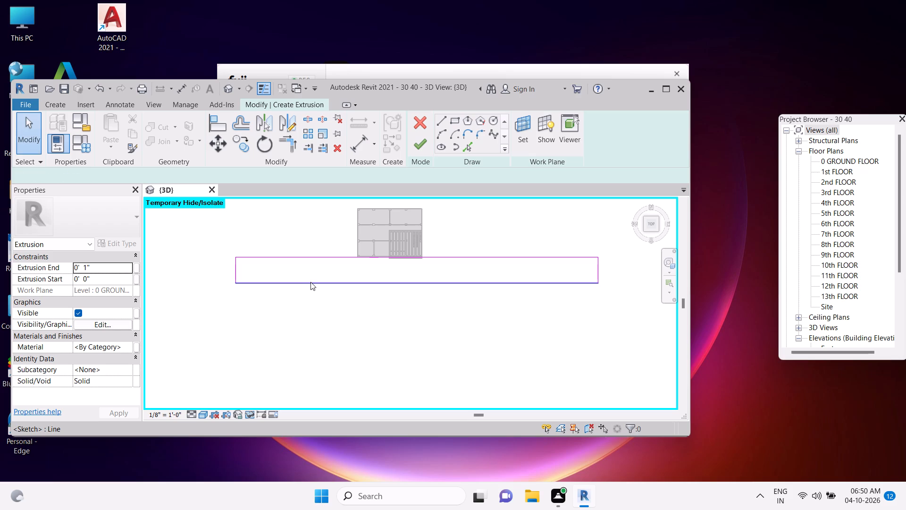
left_click(201, 271)
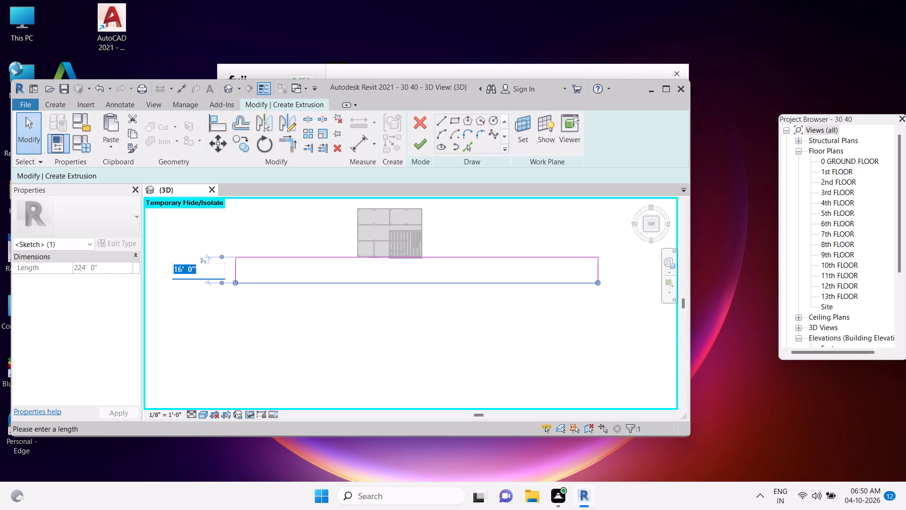
type("10'")
key("Return")
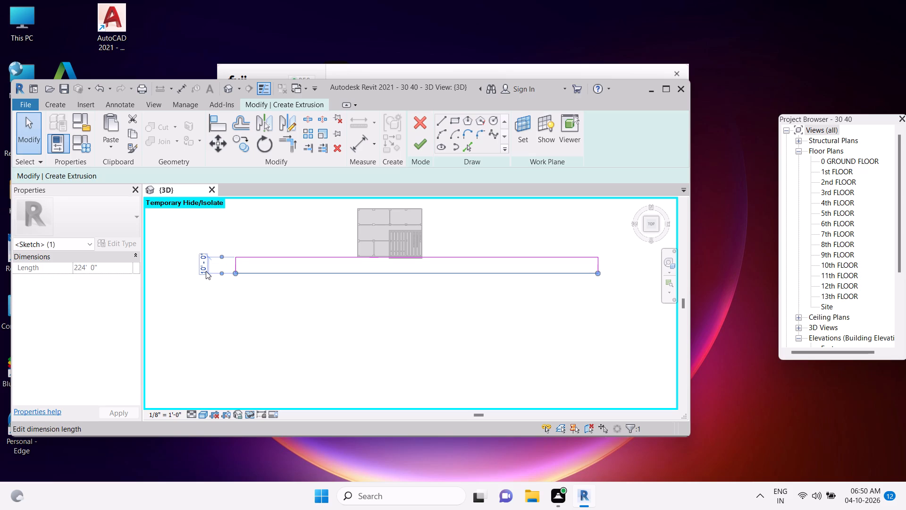
key("Escape")
key("Escape")
key("Escape")
key("Escape")
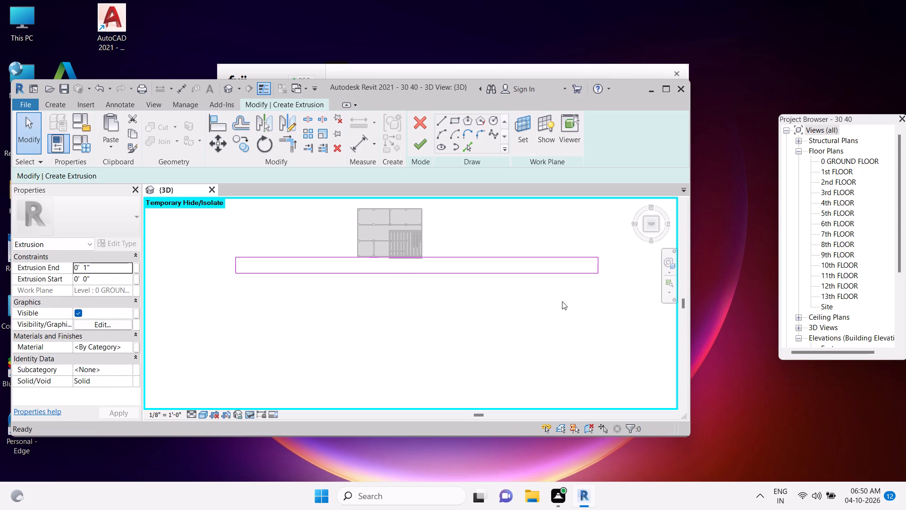
Select the whole rectangle outline and examine how its inner edge meets the tower's front wall.
key("Tab")
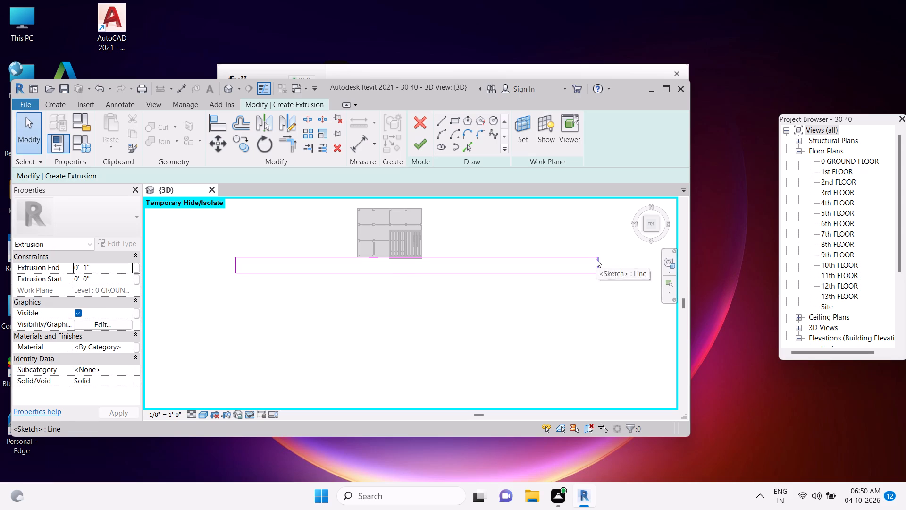
left_click(596, 258)
key("Escape")
key("Escape")
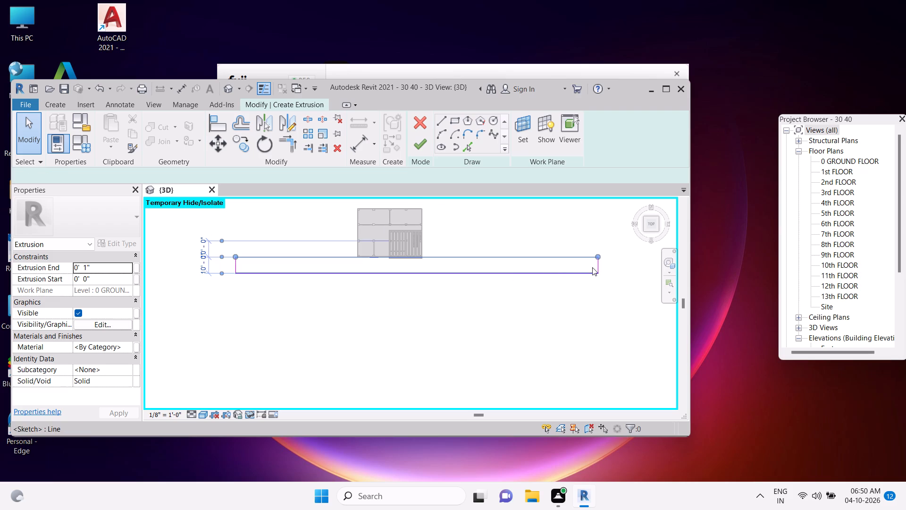
key("Escape")
key("Tab")
left_click(599, 263)
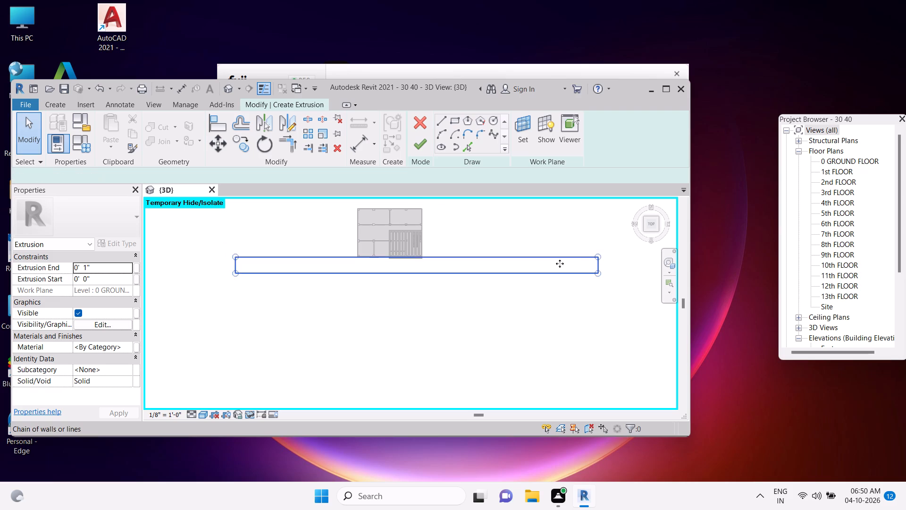
scroll(374, 249, "up", 12)
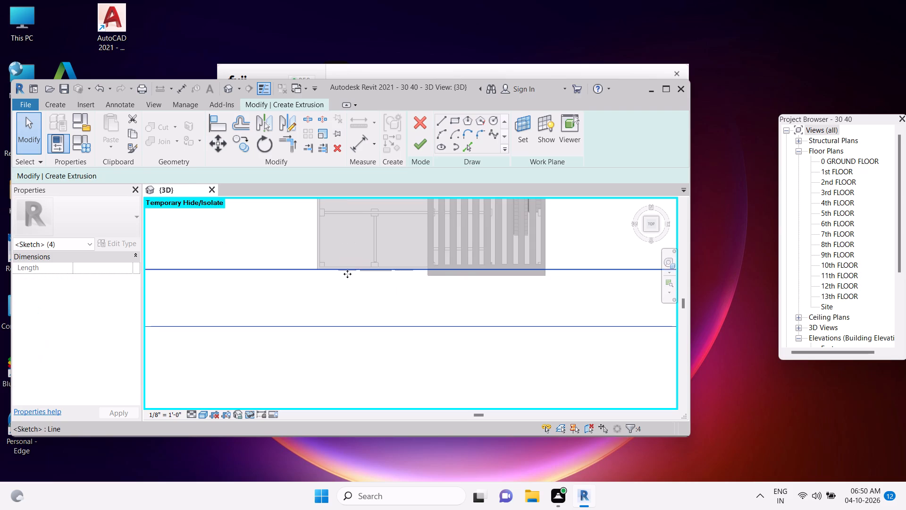
scroll(347, 274, "up", 1)
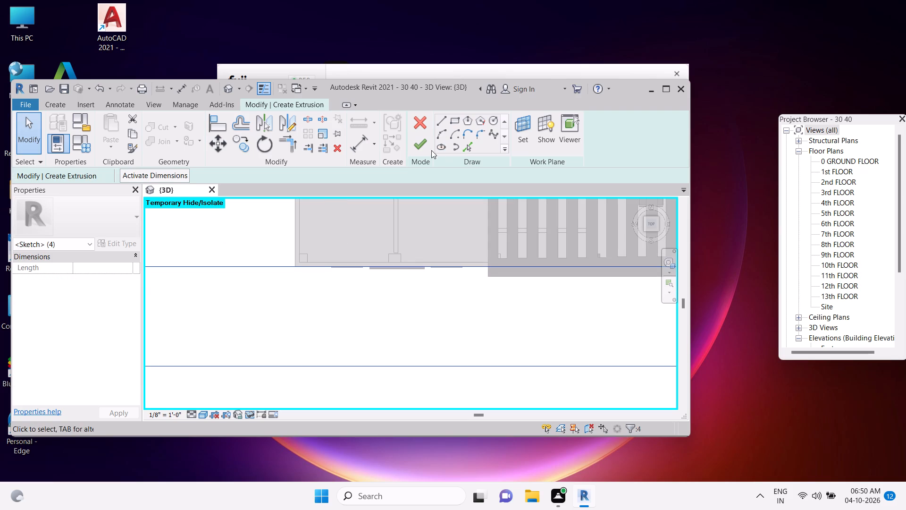
Finish the strip's extrusion and the in-place model.
left_click(425, 148)
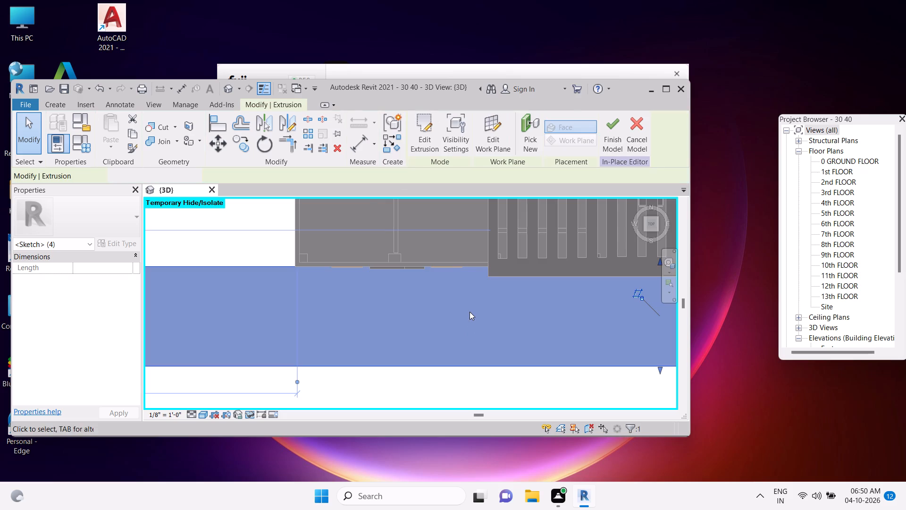
scroll(470, 312, "down", 4)
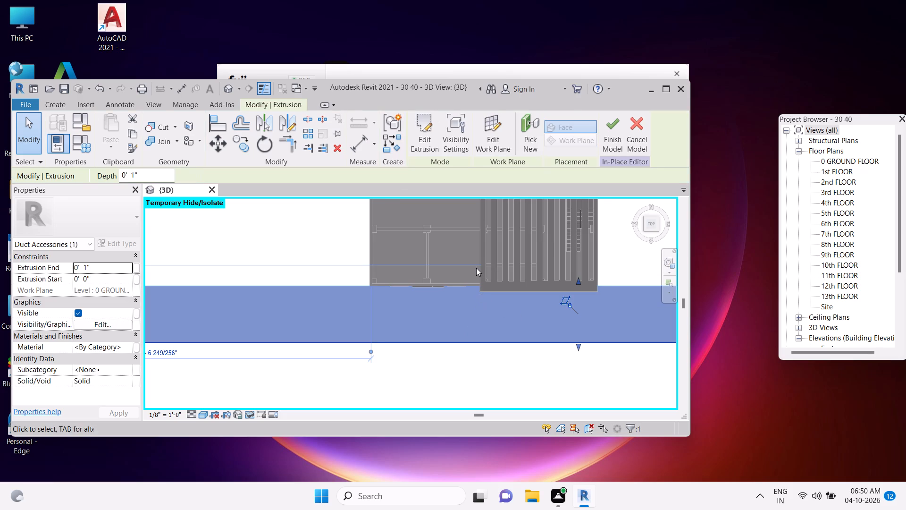
key("Escape")
scroll(518, 292, "down", 2)
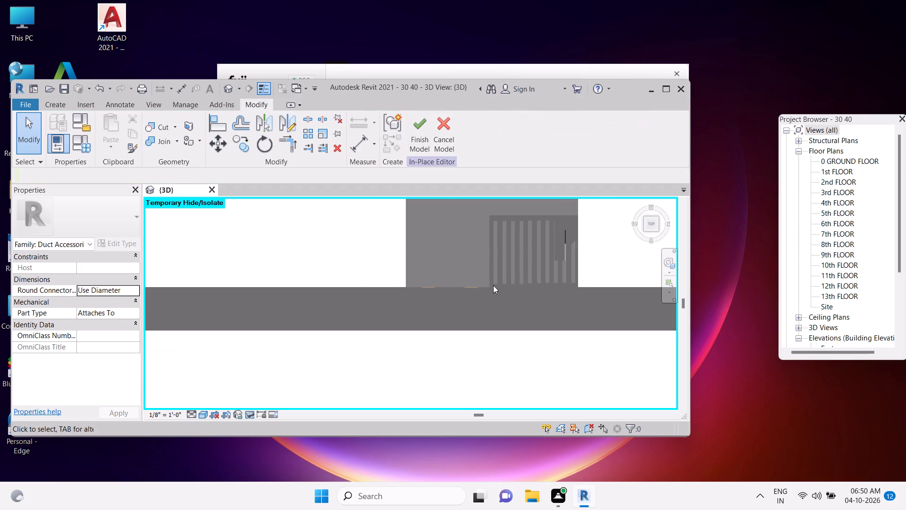
left_click(427, 142)
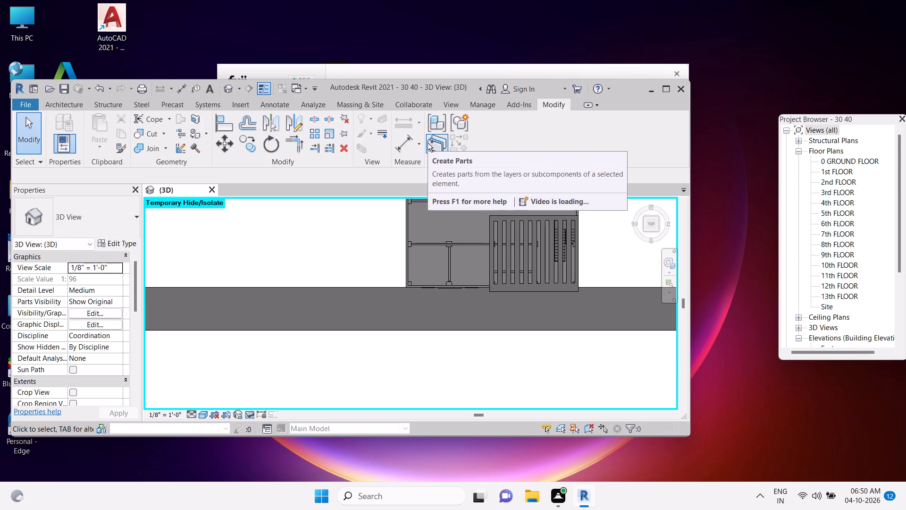
Save the project and close the Autodesk Genuine notification.
key("ctrl+s")
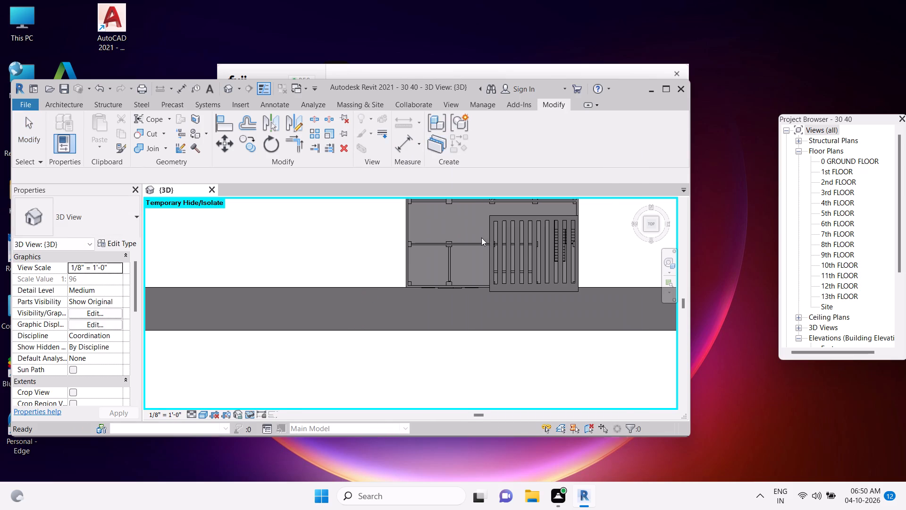
left_click(380, 287)
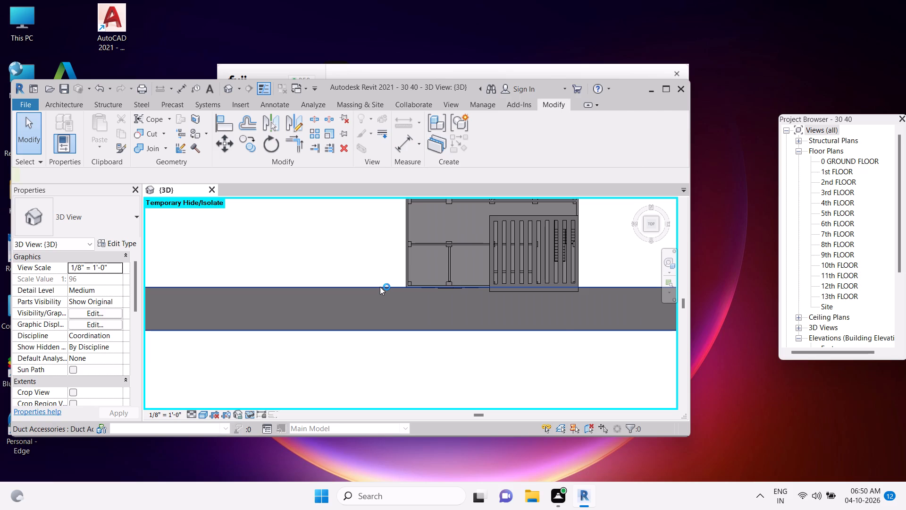
key("Escape")
key("Escape")
key("Escape")
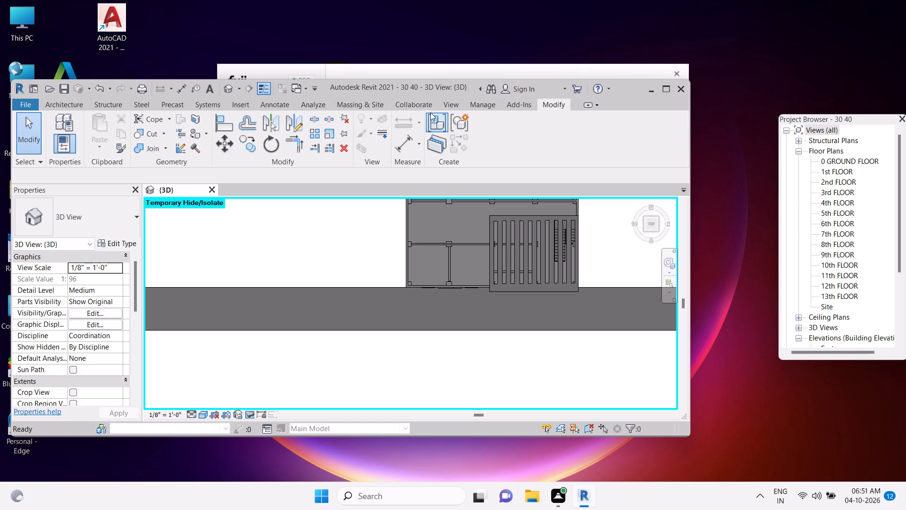
Create a new project material and name it road.
left_click(471, 104)
left_click(73, 136)
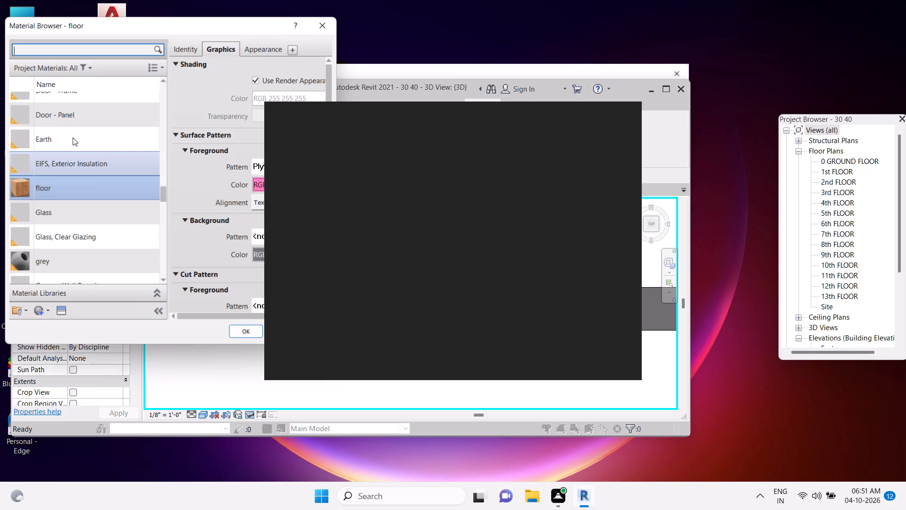
left_click(49, 306)
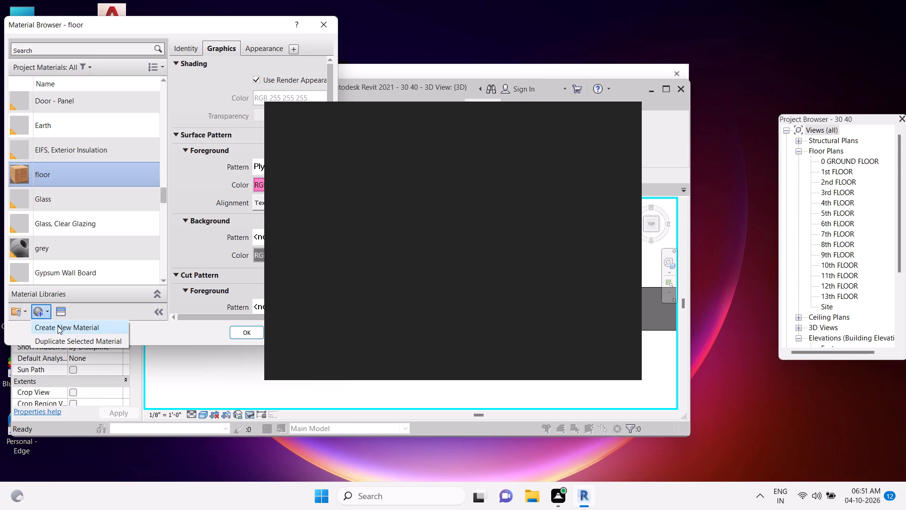
left_click(58, 326)
right_click(83, 192)
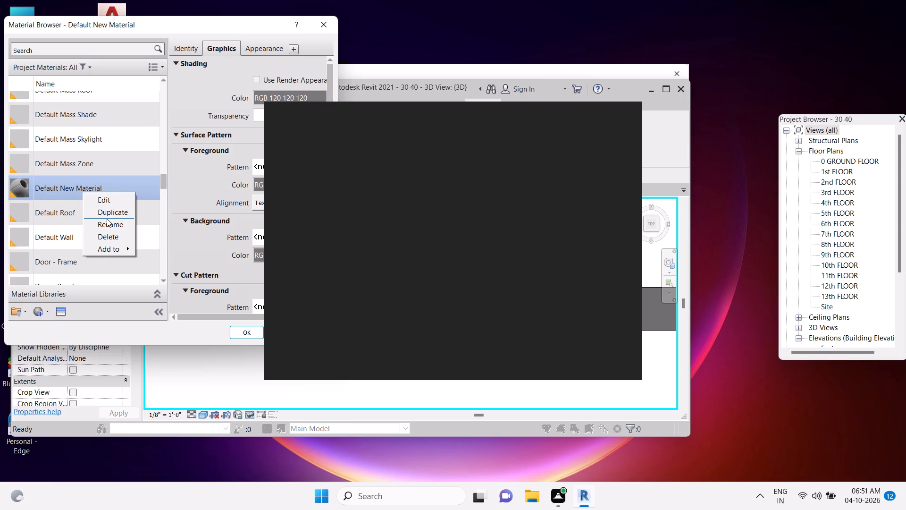
left_click(107, 221)
type("road")
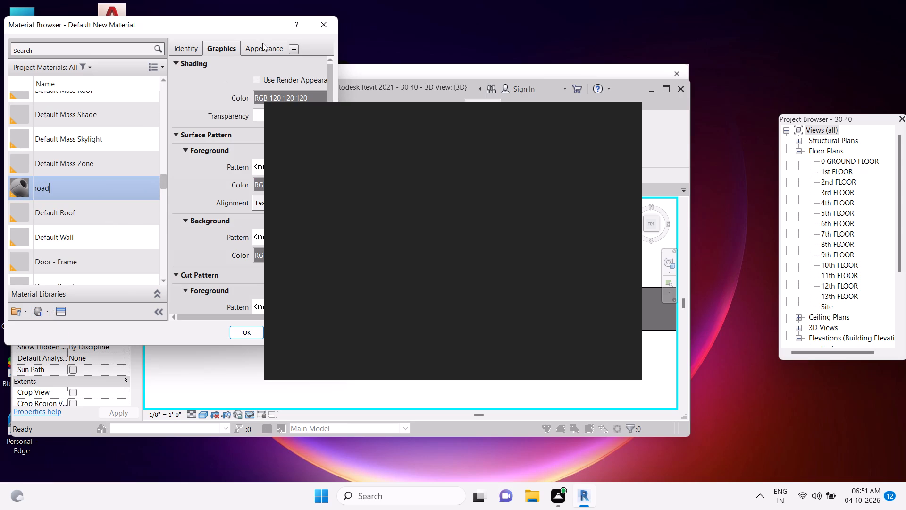
Set the road material's generic appearance colour to black, RGB 0 0 0.
left_click(261, 49)
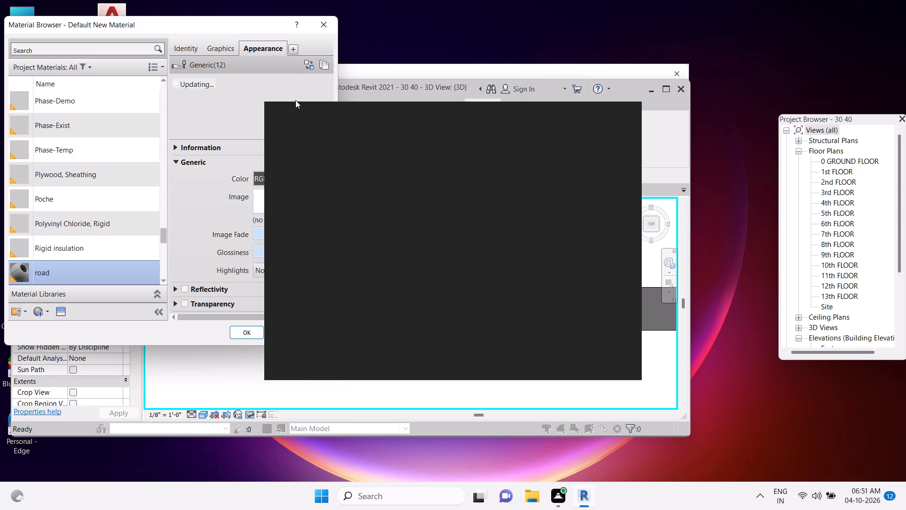
left_click(260, 176)
left_click(58, 195)
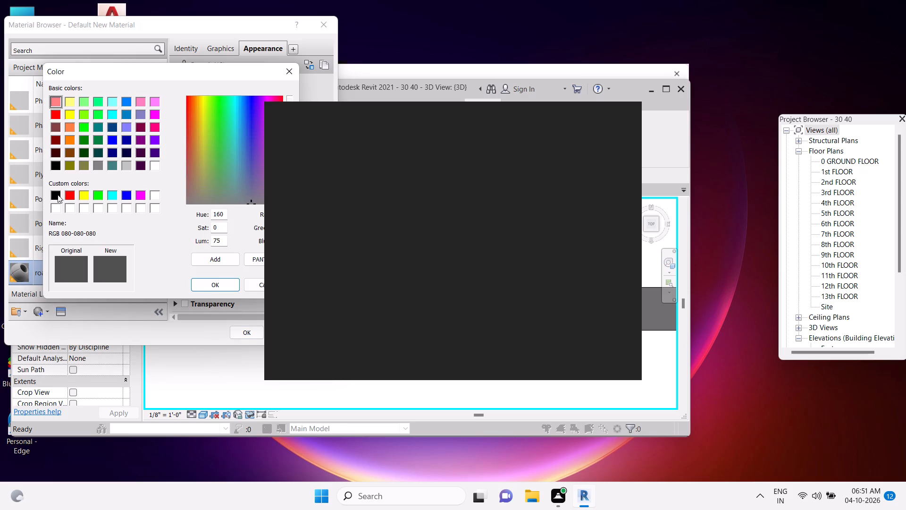
left_click(210, 282)
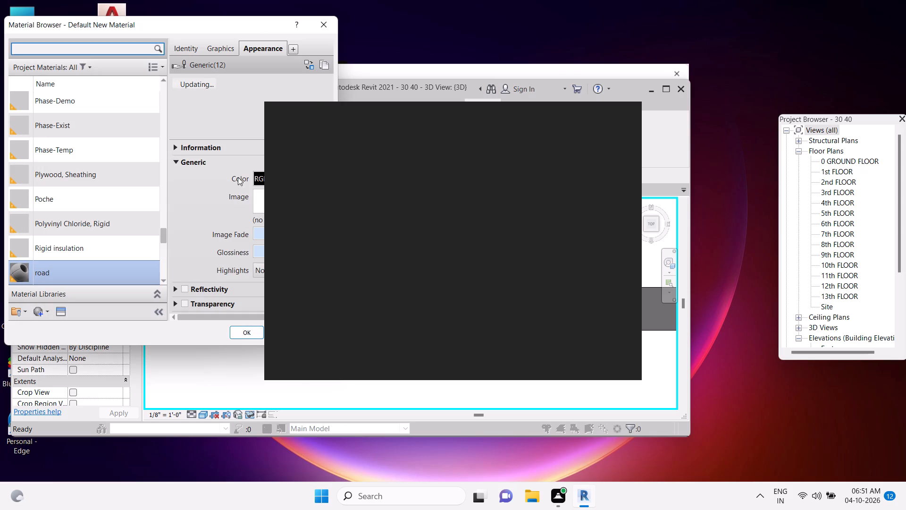
left_click_drag(217, 26, 120, 27)
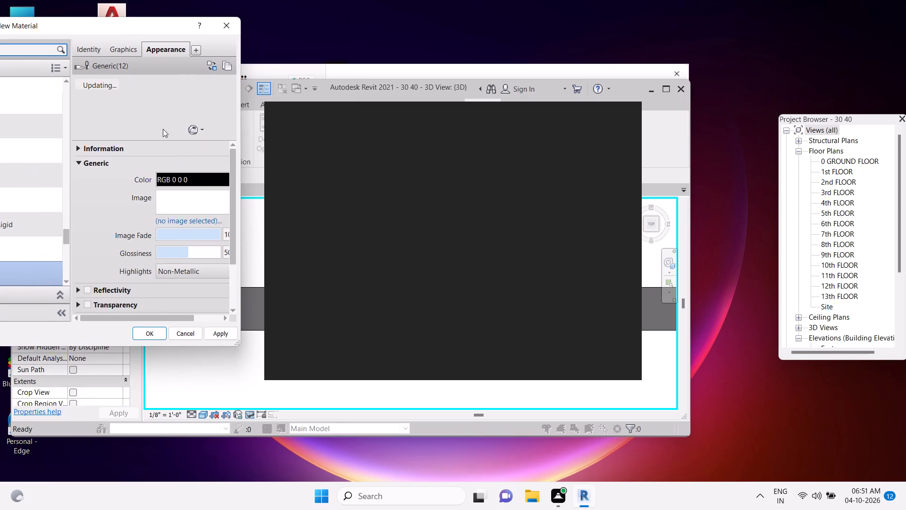
Make the road material's shading use its render appearance, accept the material, and dismiss the Autodesk notification.
left_click_drag(98, 27, 109, 31)
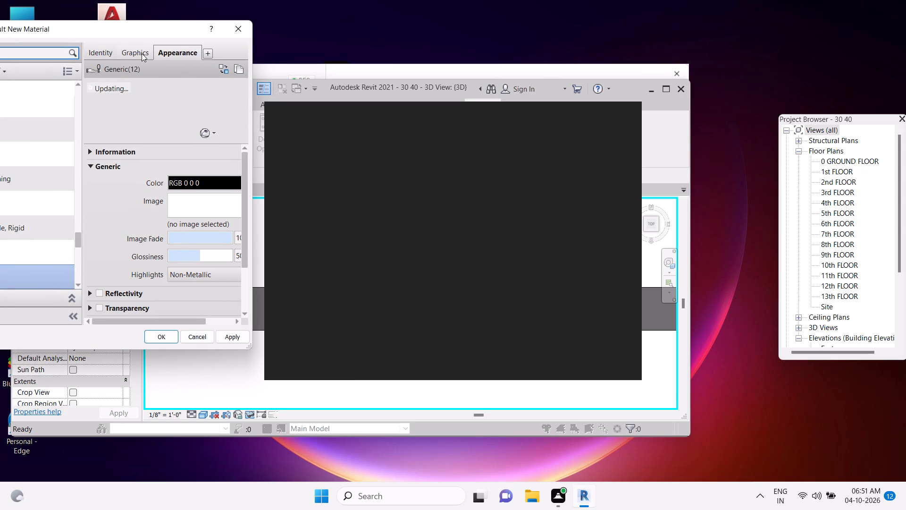
left_click(142, 53)
left_click(174, 87)
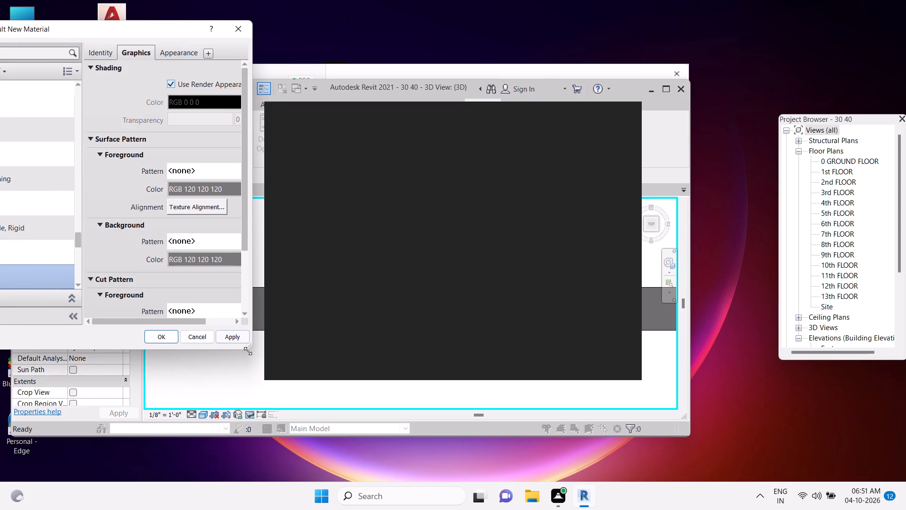
left_click(227, 333)
left_click(170, 338)
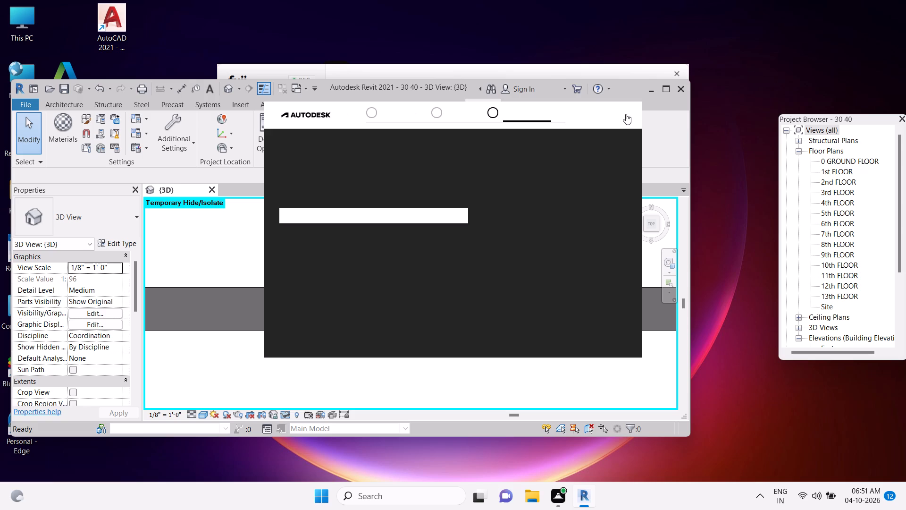
left_click(623, 115)
key("Escape")
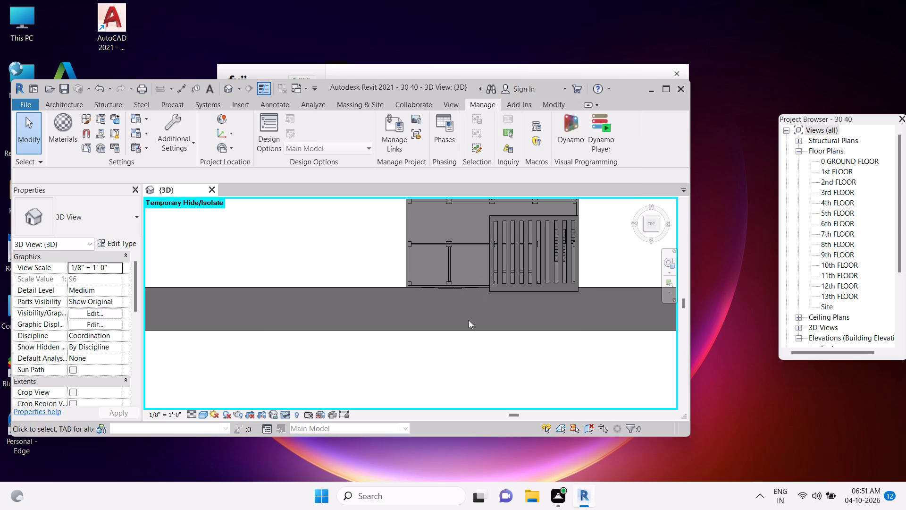
key("Escape")
Open the ground-level road strip in front of the tower for in-place editing.
left_click(462, 328)
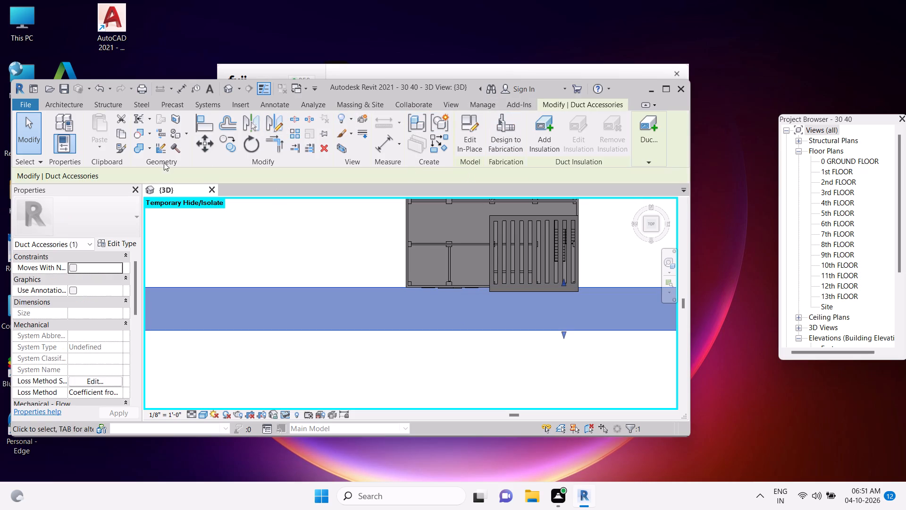
left_click(75, 106)
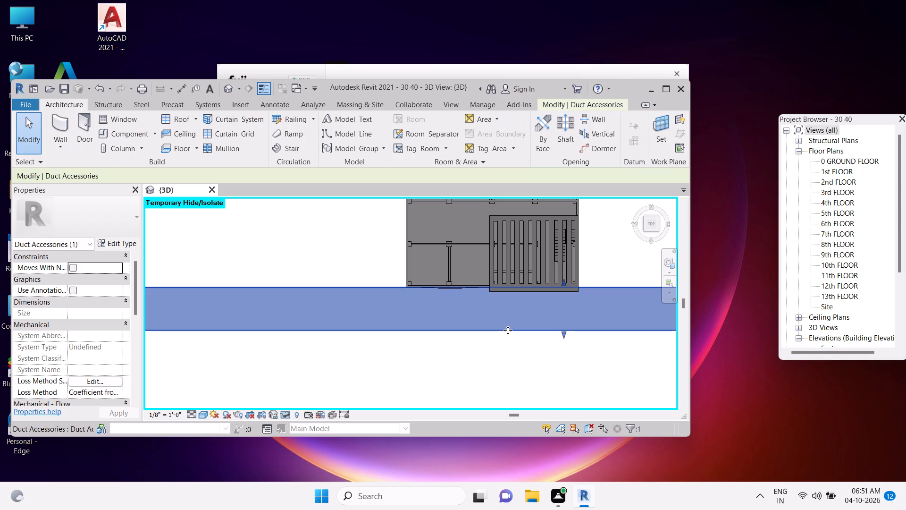
scroll(421, 331, "down", 6)
key("Escape")
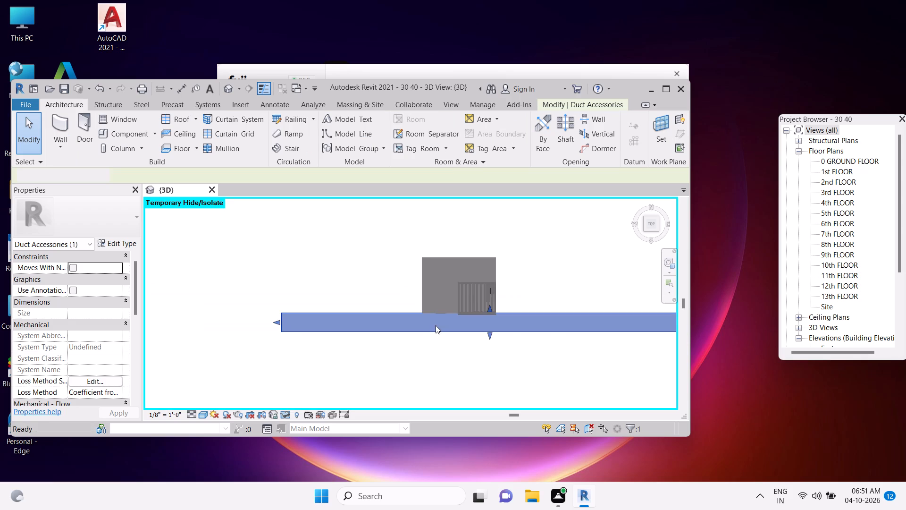
key("Escape")
key("Escape")
left_click(378, 330)
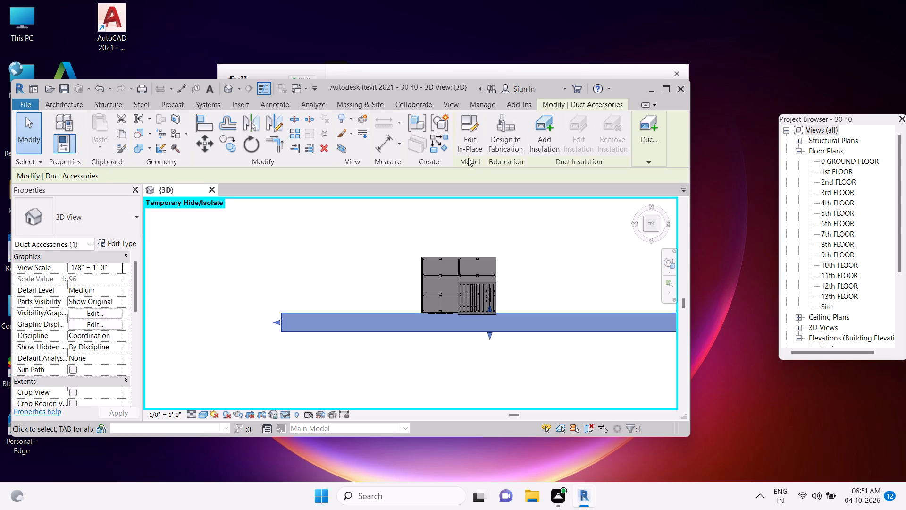
left_click(467, 151)
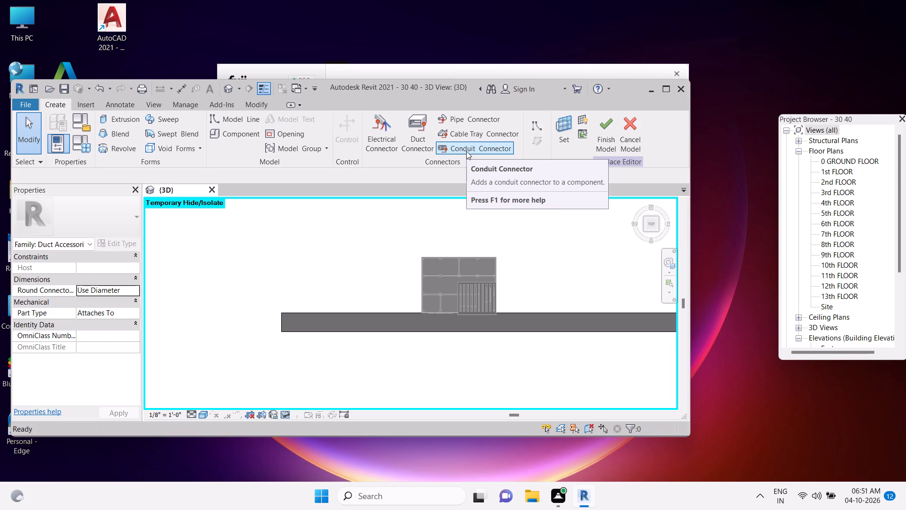
Paint the strip's top face with the road material and finish the in-place model.
type("pt")
scroll(466, 151, "up", 2)
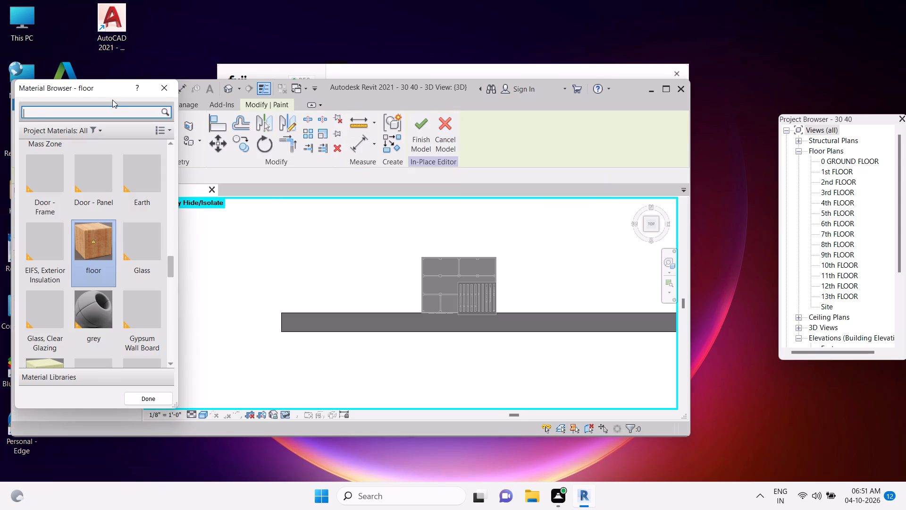
left_click(75, 116)
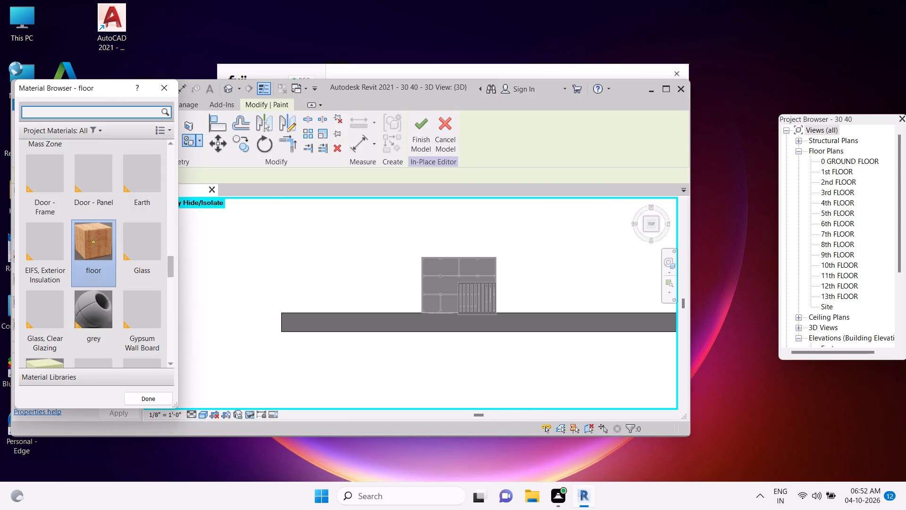
type("road")
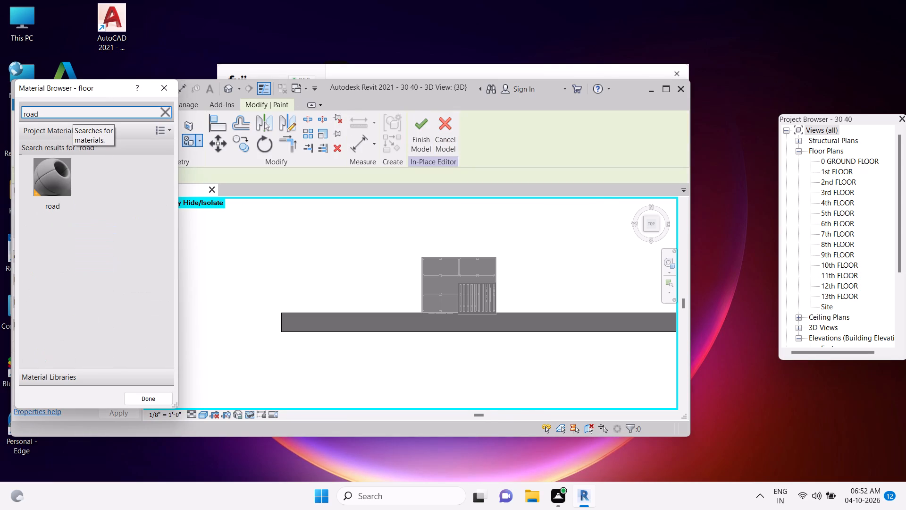
left_click(49, 195)
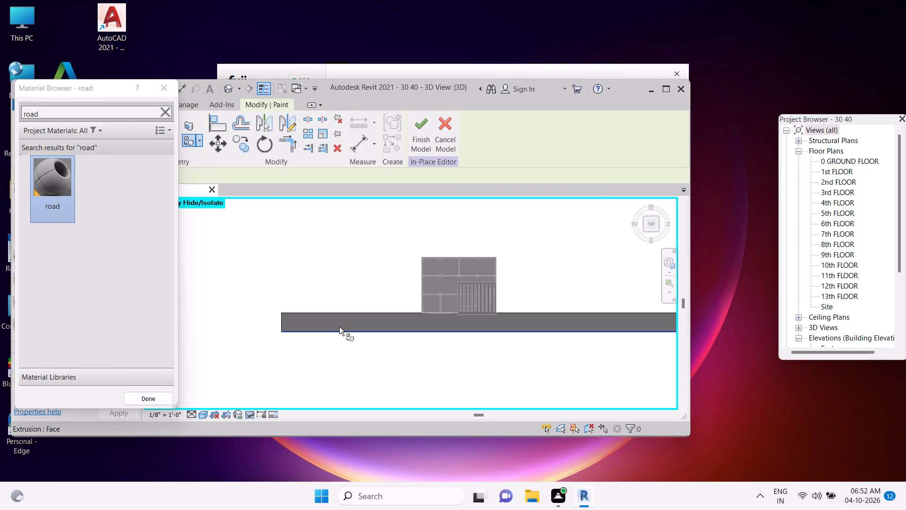
left_click(339, 327)
scroll(349, 328, "up", 5)
scroll(284, 325, "up", 4)
middle_click_drag(223, 284, 336, 238)
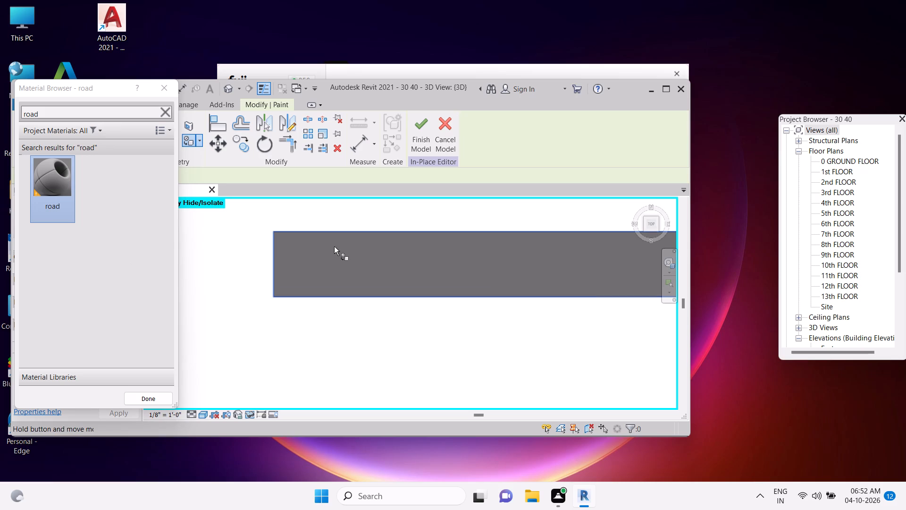
left_click(323, 268)
left_click(411, 147)
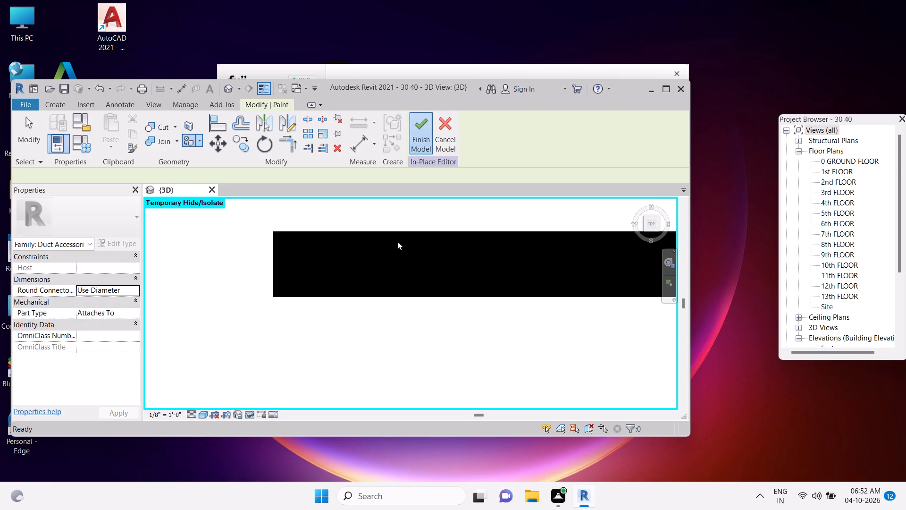
scroll(437, 246, "down", 5)
key("Escape")
key("Escape")
key("Escape")
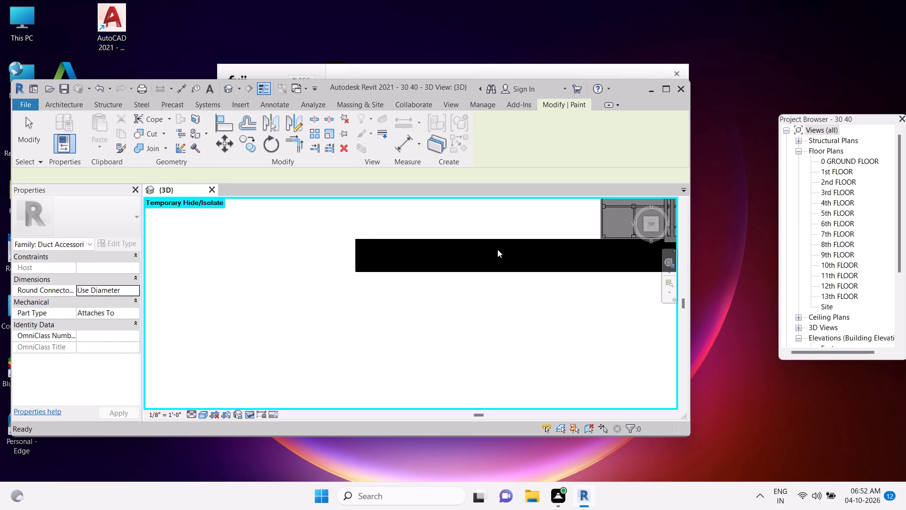
Save the project.
key("ctrl+s")
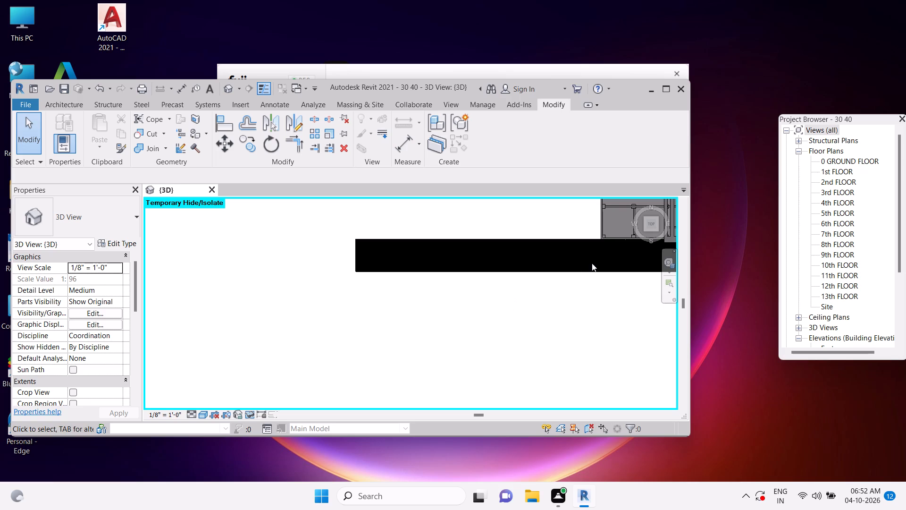
Examine the tower and painted road strip from angled 3D views and from the front.
middle_click_drag(552, 335, 540, 278, "shift")
scroll(537, 273, "down", 9)
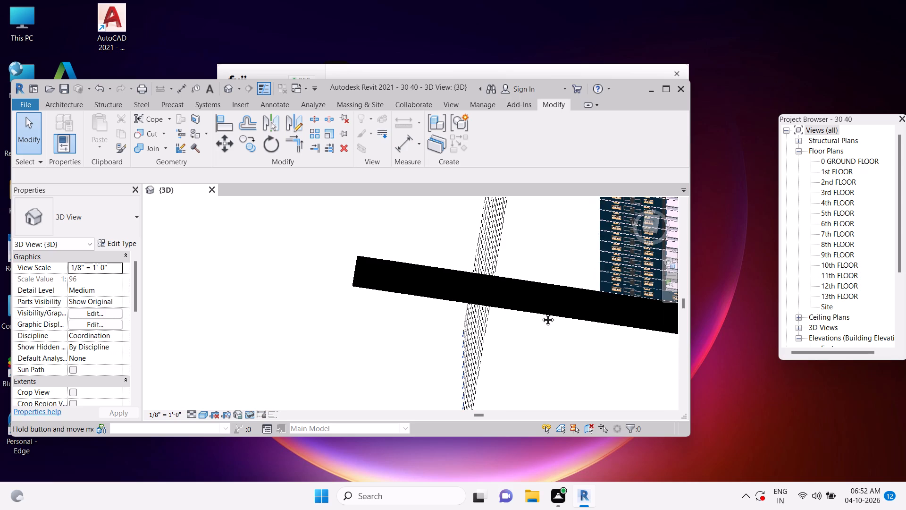
middle_click_drag(560, 327, 542, 240, "shift")
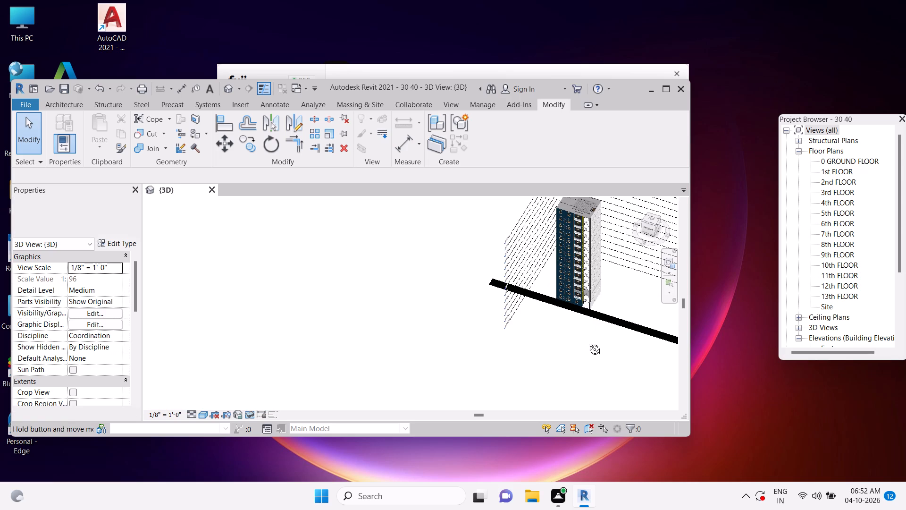
middle_click_drag(586, 341, 583, 288, "shift")
middle_click_drag(592, 348, 599, 321, "shift")
key("Escape")
left_click(650, 223)
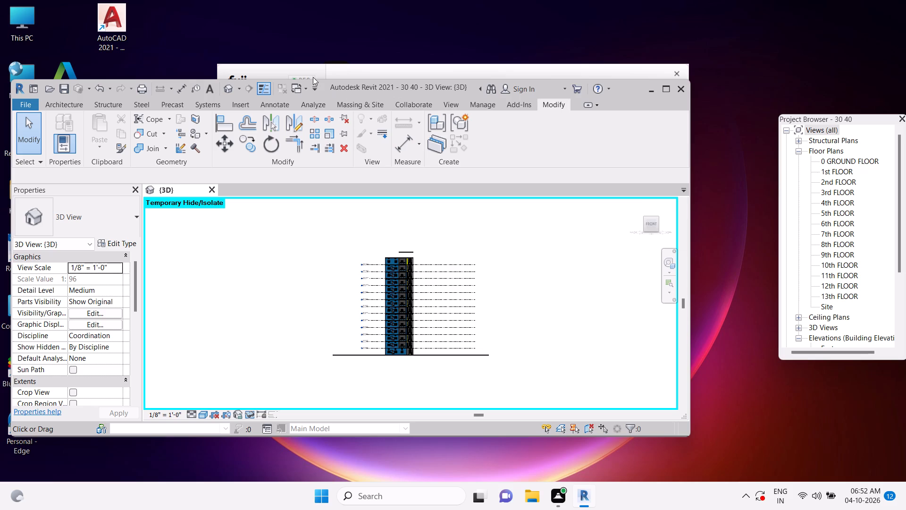
Enlarge the Revit window by extending its height upward.
left_click_drag(327, 80, 327, 108)
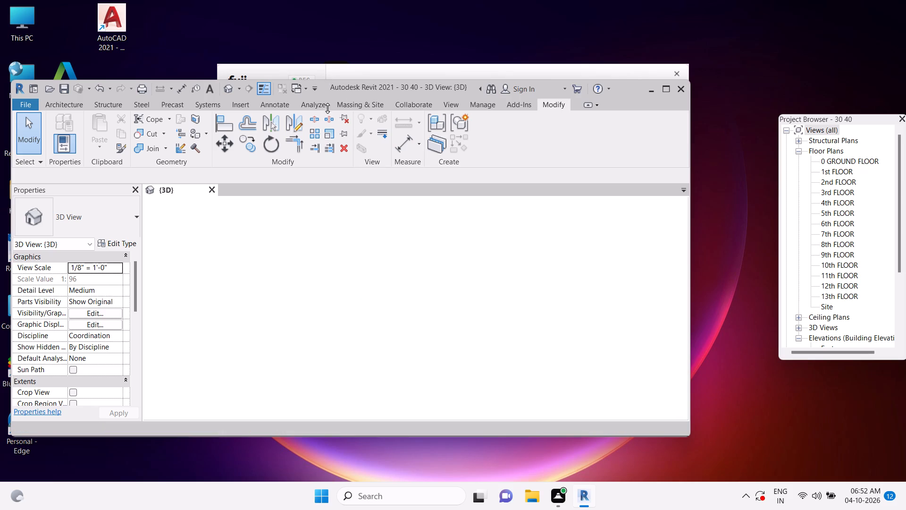
left_click_drag(327, 108, 331, 136)
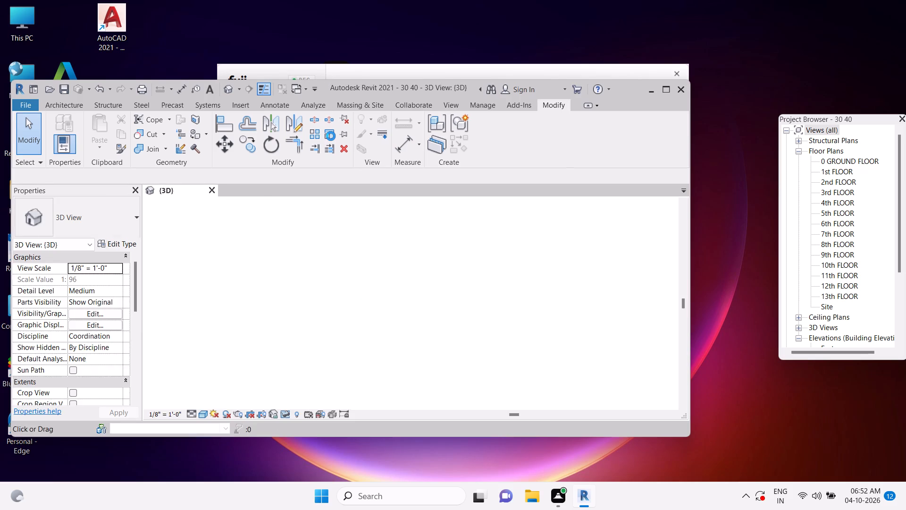
left_click_drag(331, 136, 333, 166)
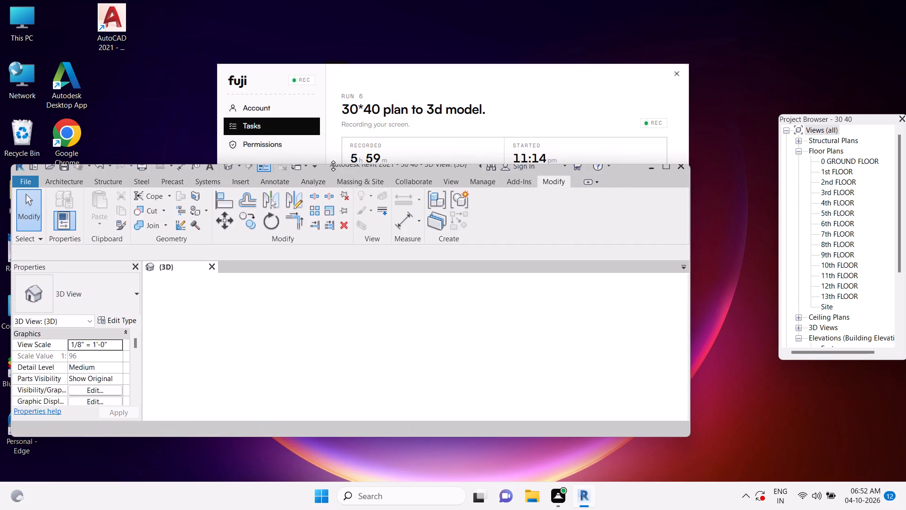
left_click_drag(333, 166, 345, 57)
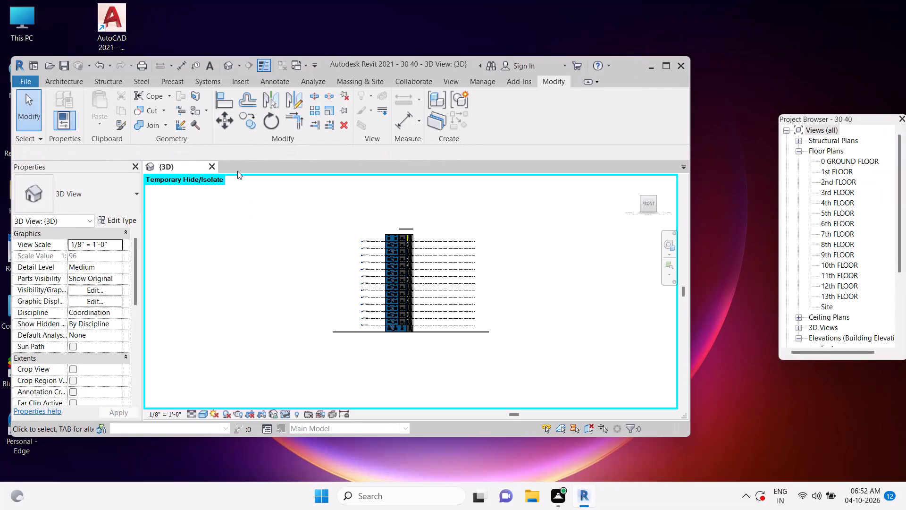
Create a four-point toposurface at elevation 0' 0" from the top view, surrounding the tower and road strip on all sides.
scroll(300, 223, "down", 2)
left_click_drag(651, 202, 648, 223)
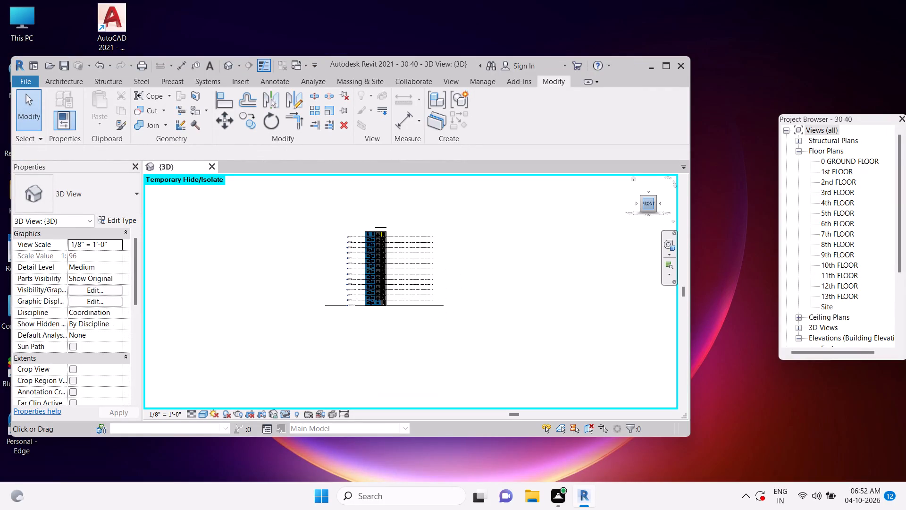
left_click_drag(648, 223, 648, 224)
left_click_drag(650, 204, 644, 231)
left_click(649, 199)
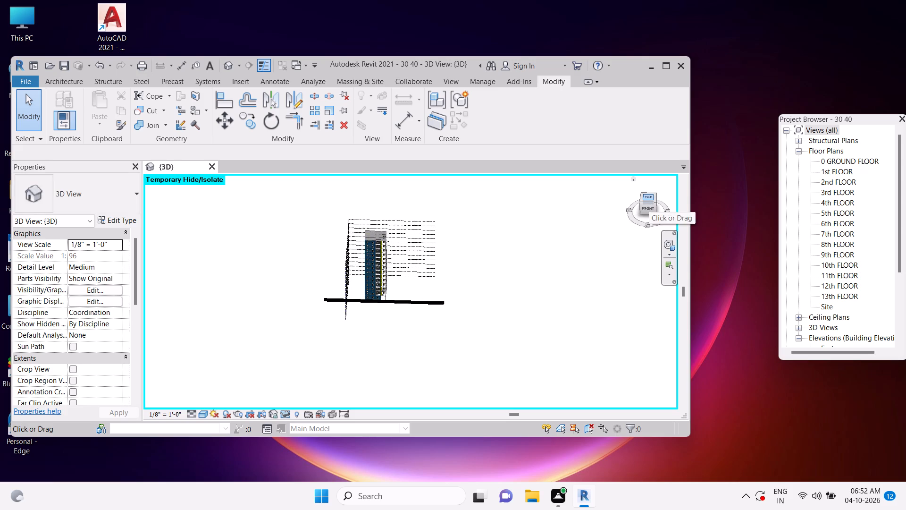
left_click(64, 80)
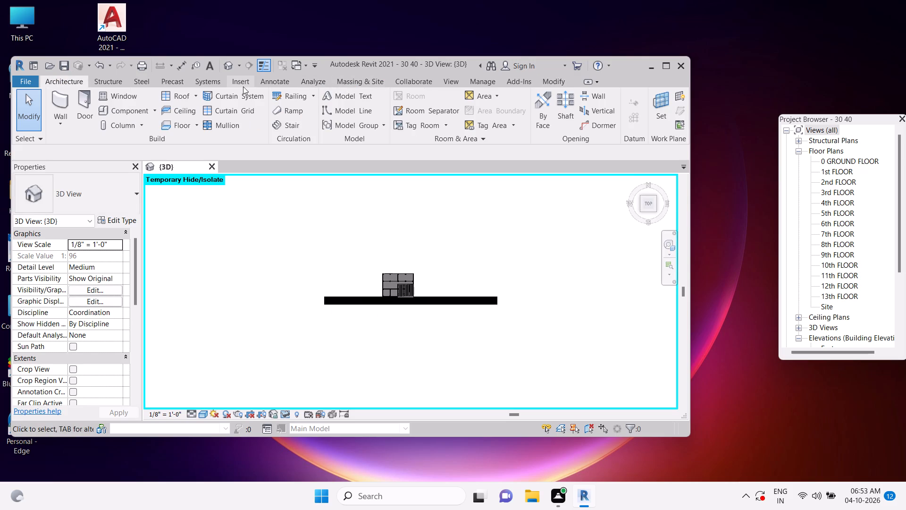
left_click(363, 83)
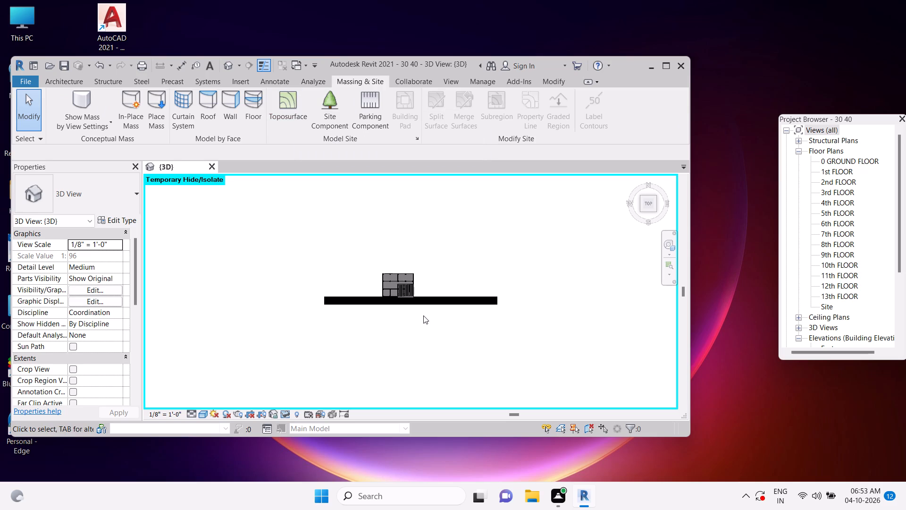
scroll(424, 315, "down", 4)
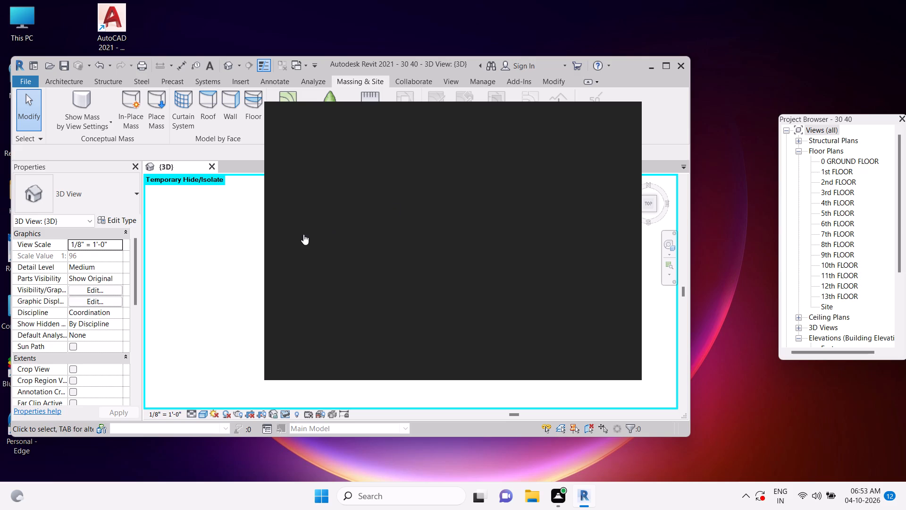
left_click(235, 262)
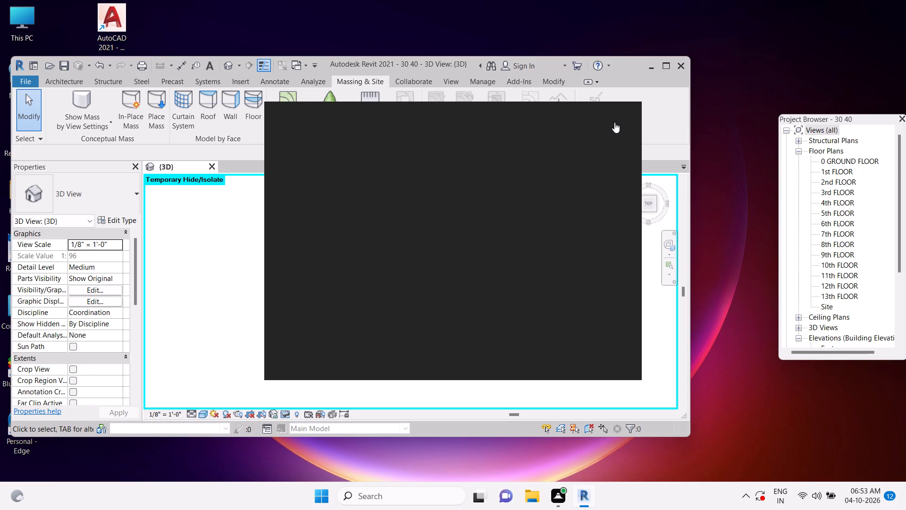
left_click(618, 119)
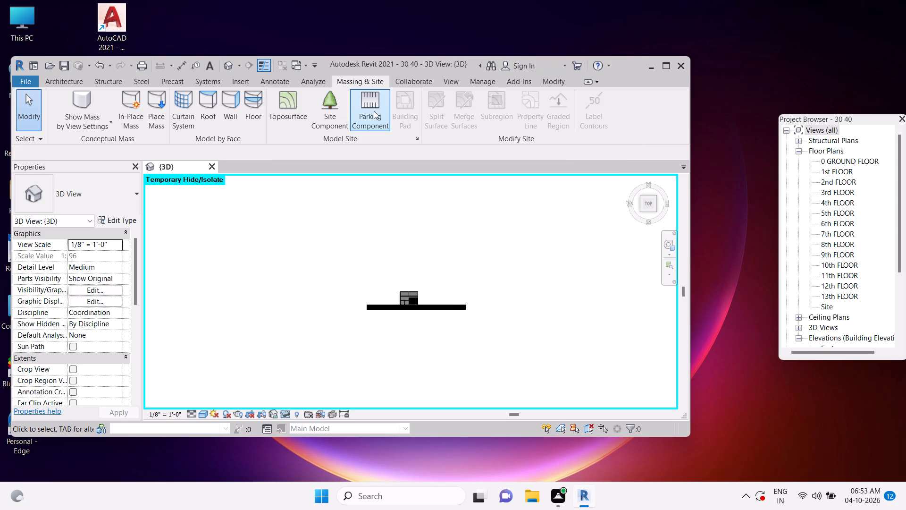
left_click(298, 107)
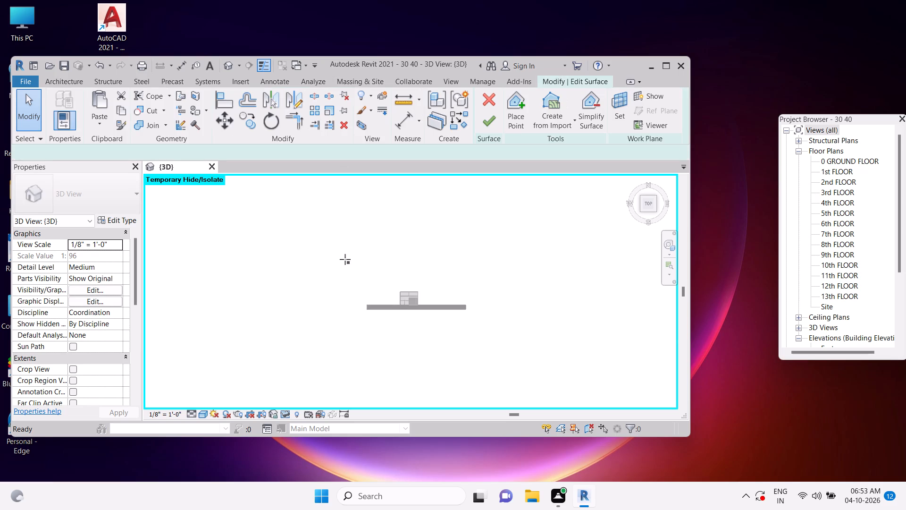
left_click(295, 216)
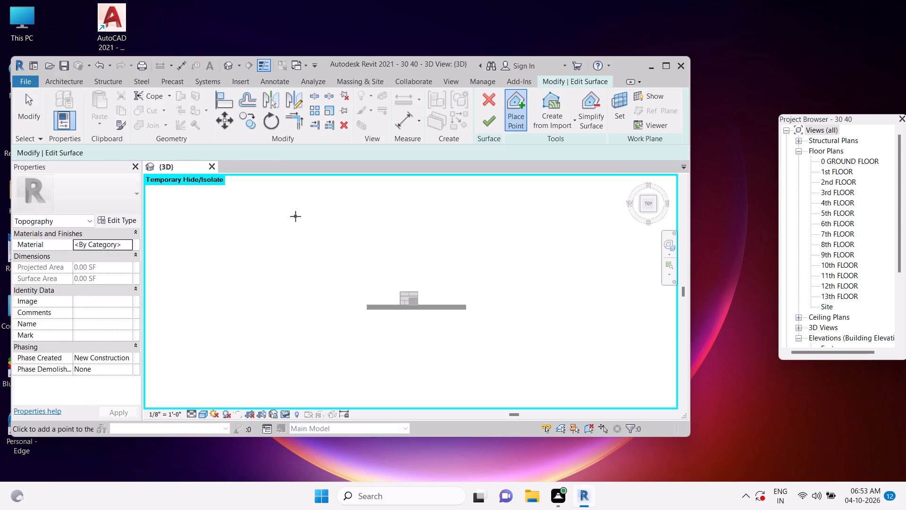
left_click(528, 210)
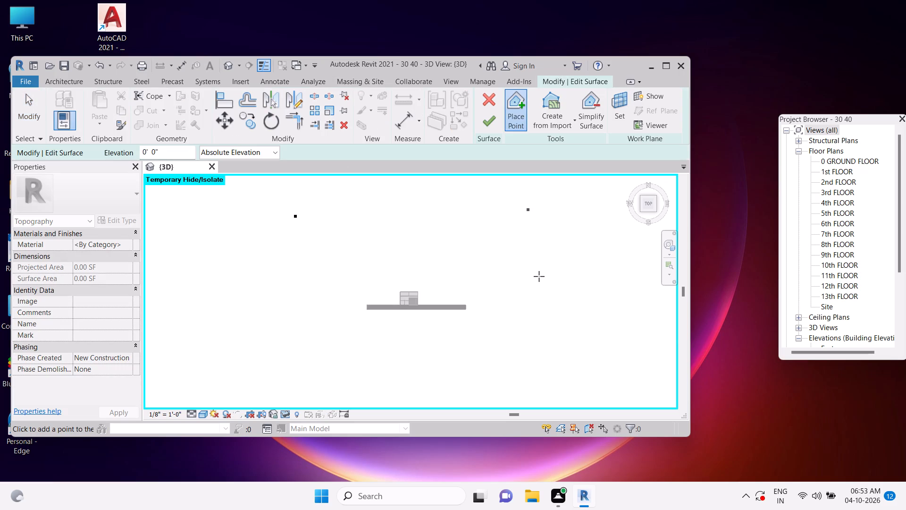
left_click(543, 396)
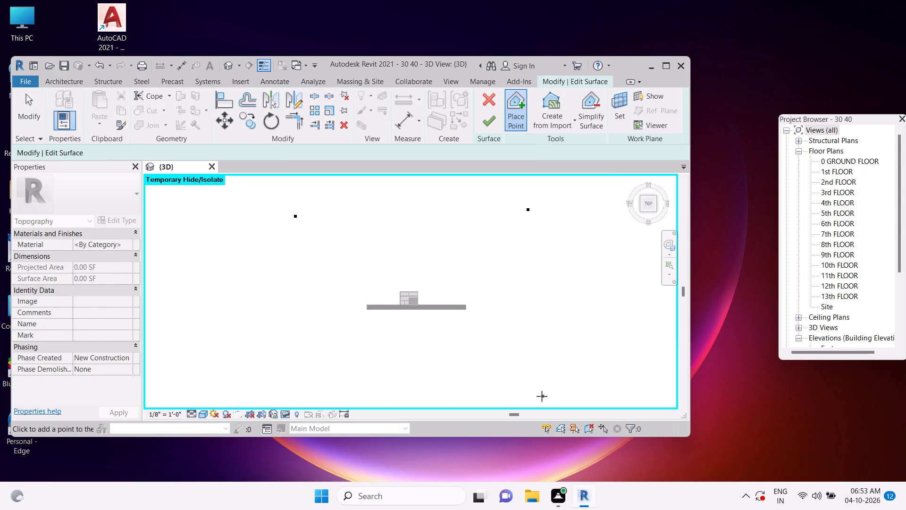
left_click(301, 401)
key("Escape")
key("Escape")
key("Escape")
key("Escape")
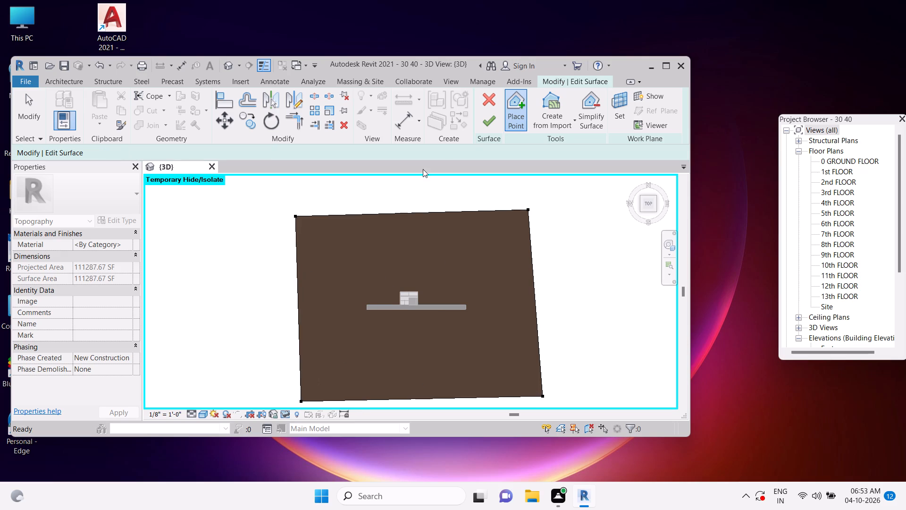
left_click(485, 123)
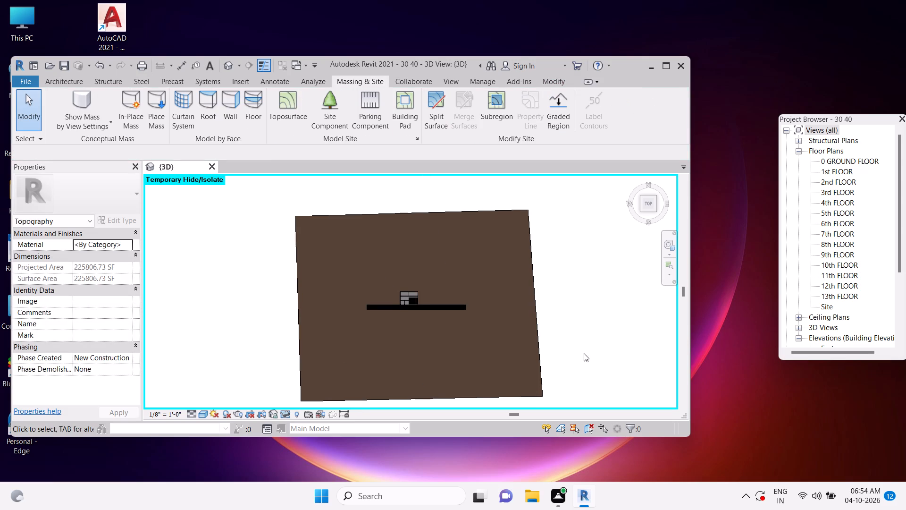
Examine the toposurface against the tower base and road strip from the front and from angled 3D views.
middle_click_drag(584, 351, 582, 253, "shift")
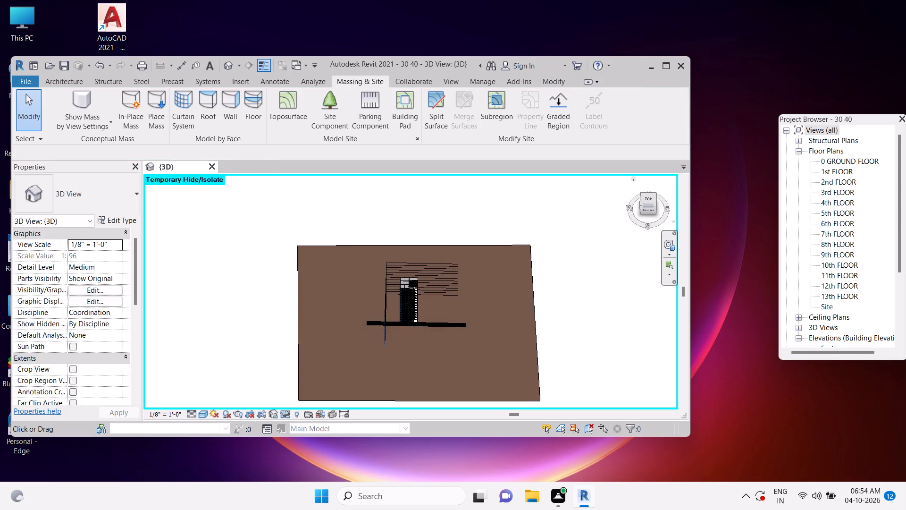
left_click(649, 210)
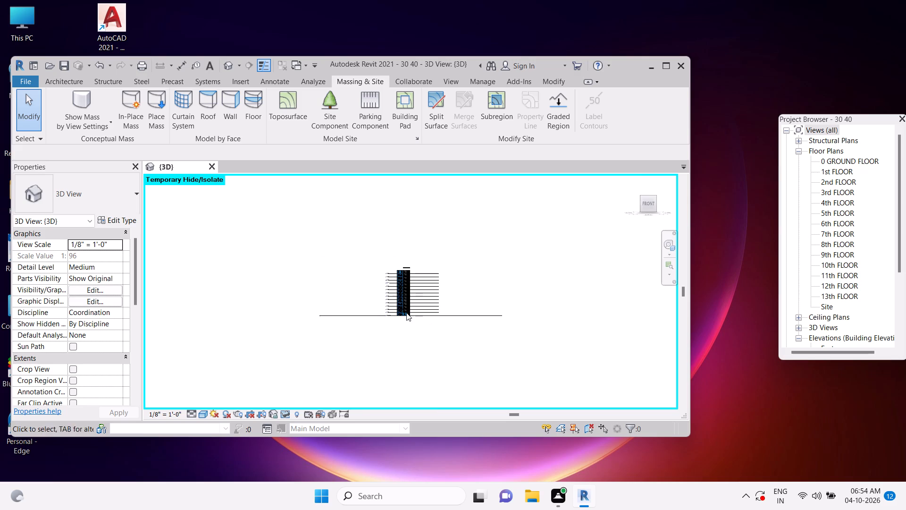
scroll(370, 318, "up", 4)
scroll(410, 316, "up", 9)
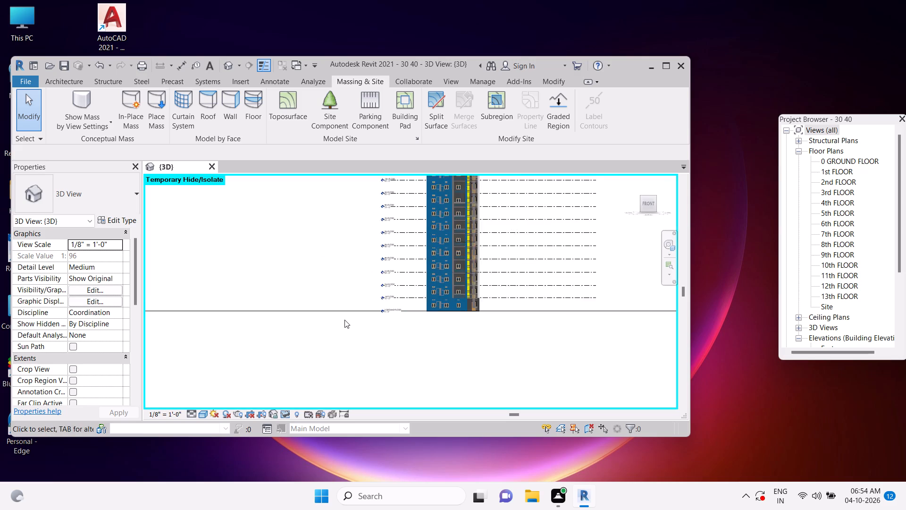
key("Escape")
key("Escape")
scroll(554, 342, "up", 1, "shift")
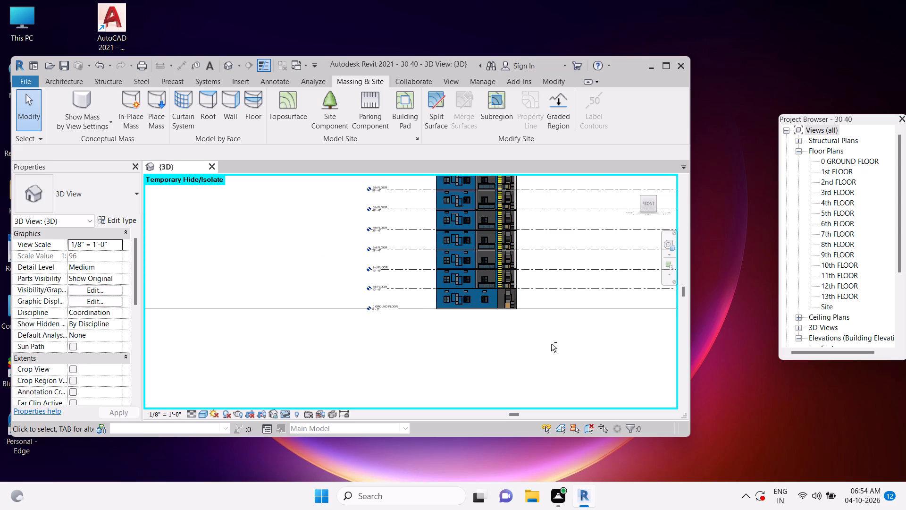
middle_click_drag(550, 344, 523, 378, "shift")
key("Escape")
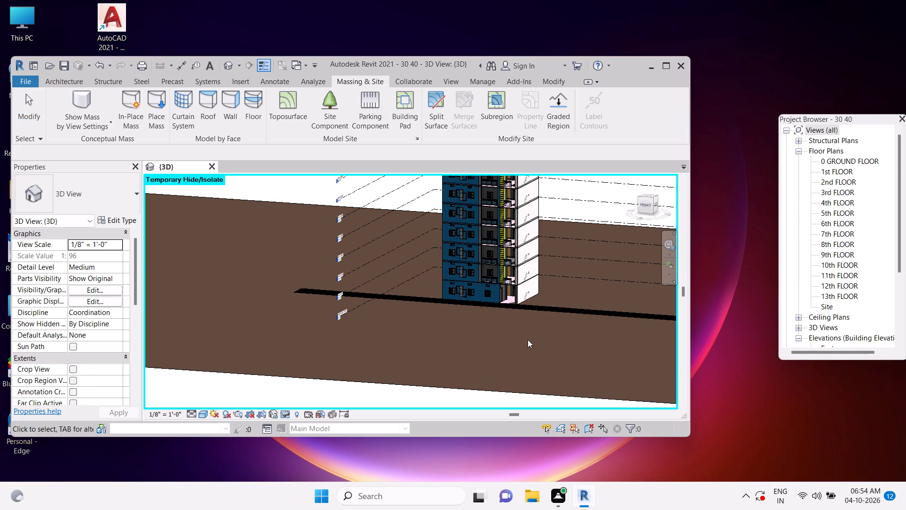
Select the toposurface, open its material setting and search the project materials for "gras".
left_click(397, 379)
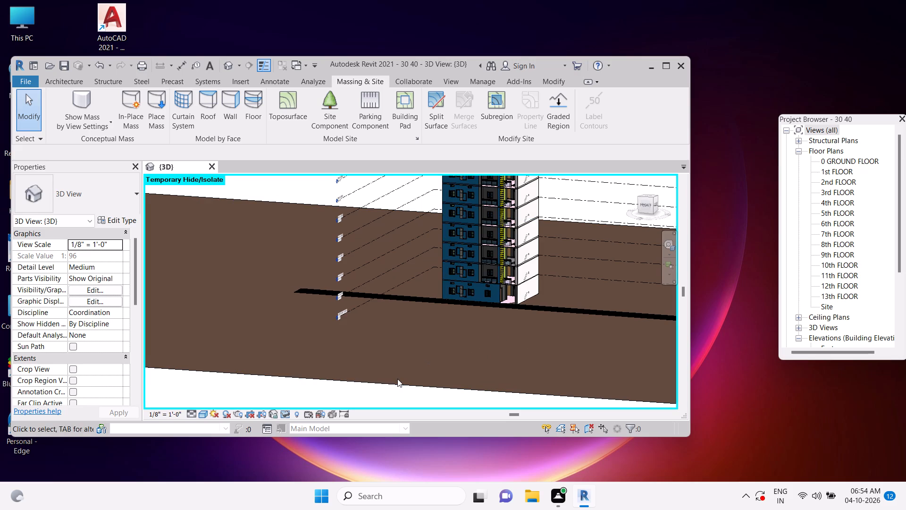
key("Escape")
left_click(394, 378)
left_click(59, 81)
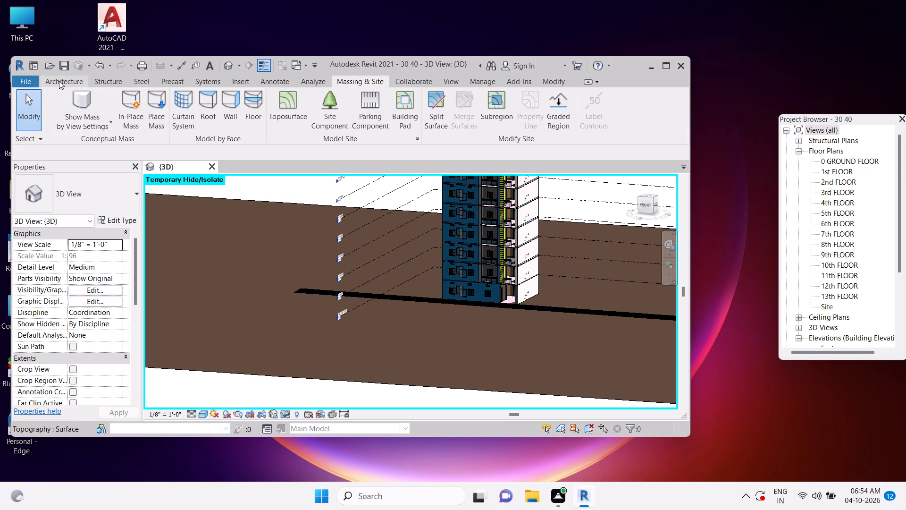
scroll(365, 265, "down", 3)
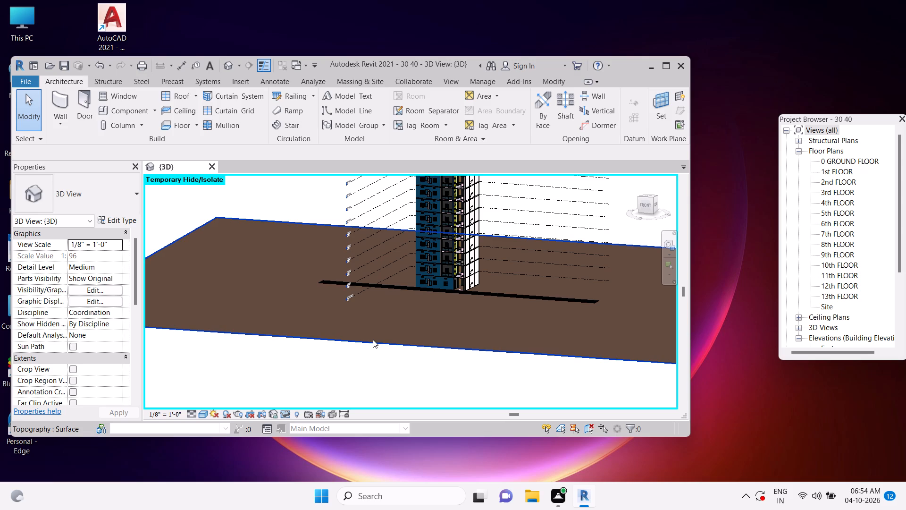
left_click(373, 340)
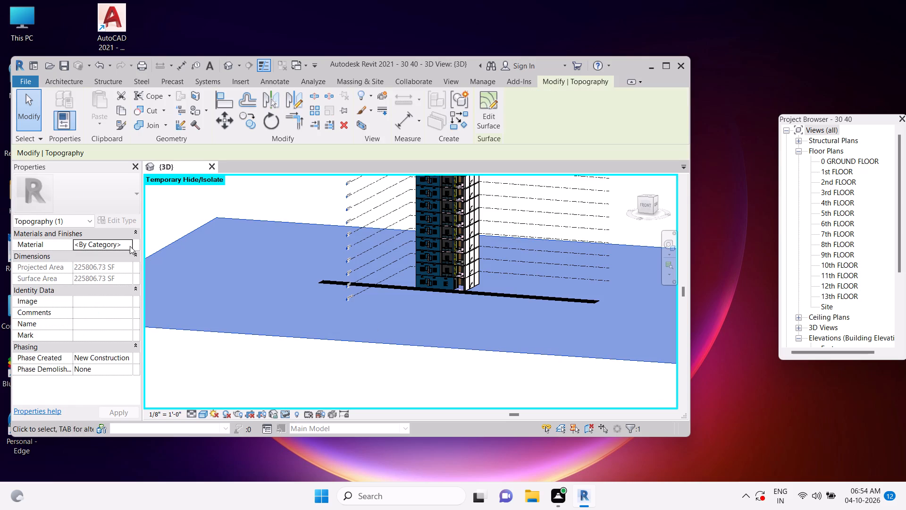
left_click(126, 244)
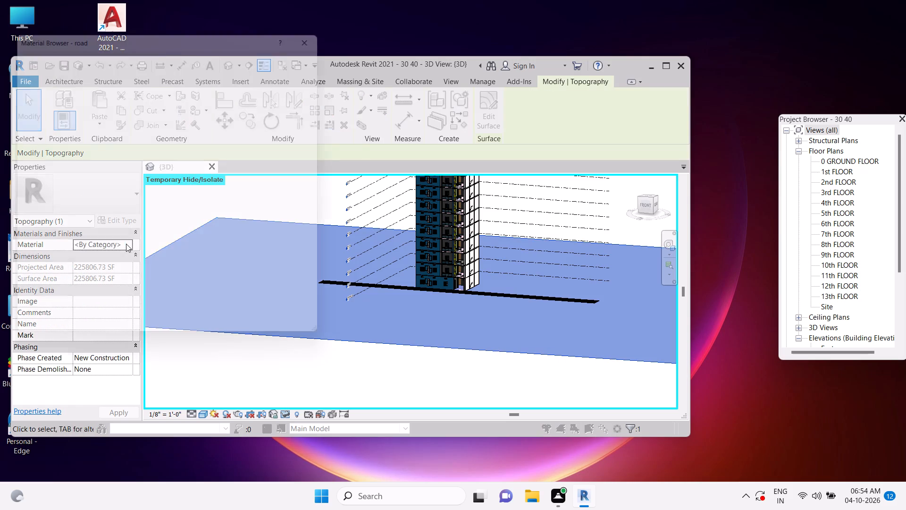
left_click(73, 57)
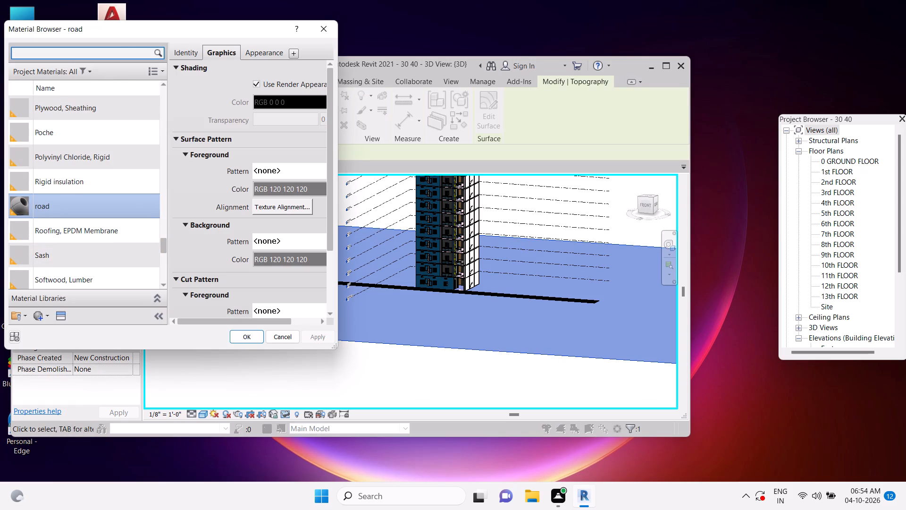
key("g")
key("r")
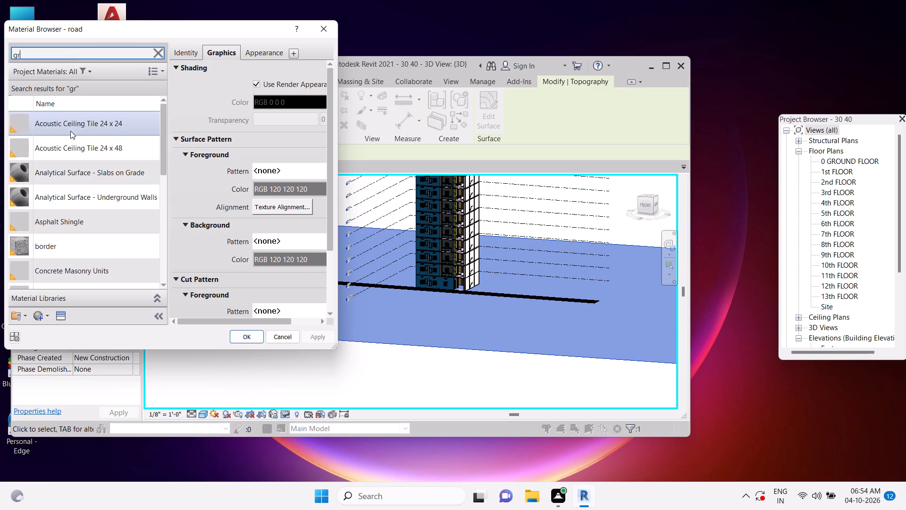
key("a")
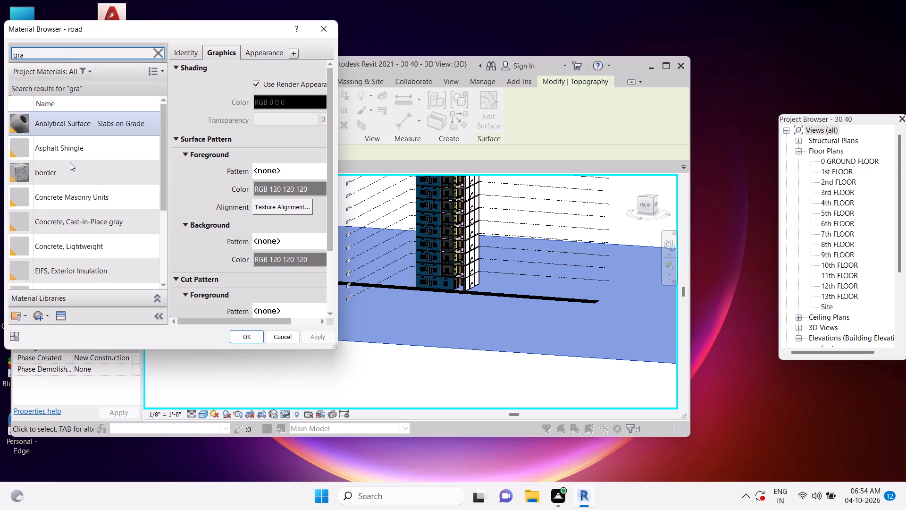
key("s")
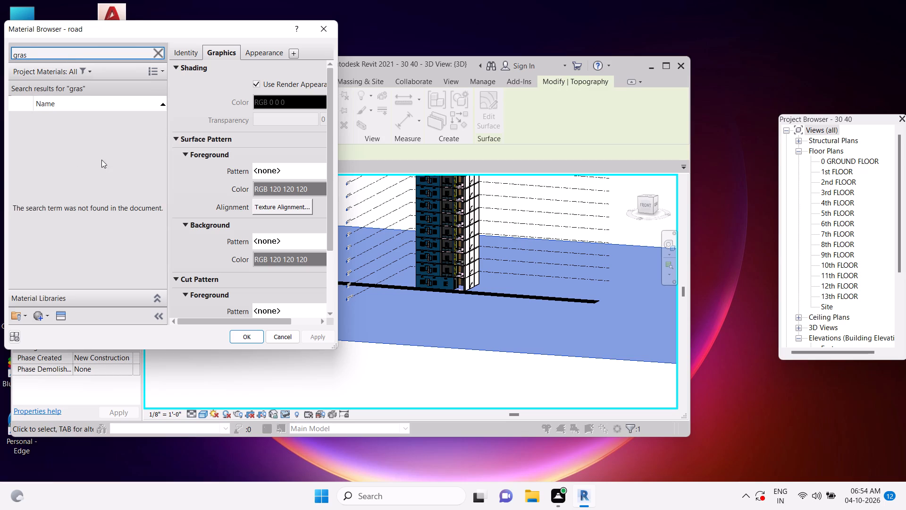
Create a new material for the toposurface and name it gras.
left_click(48, 319)
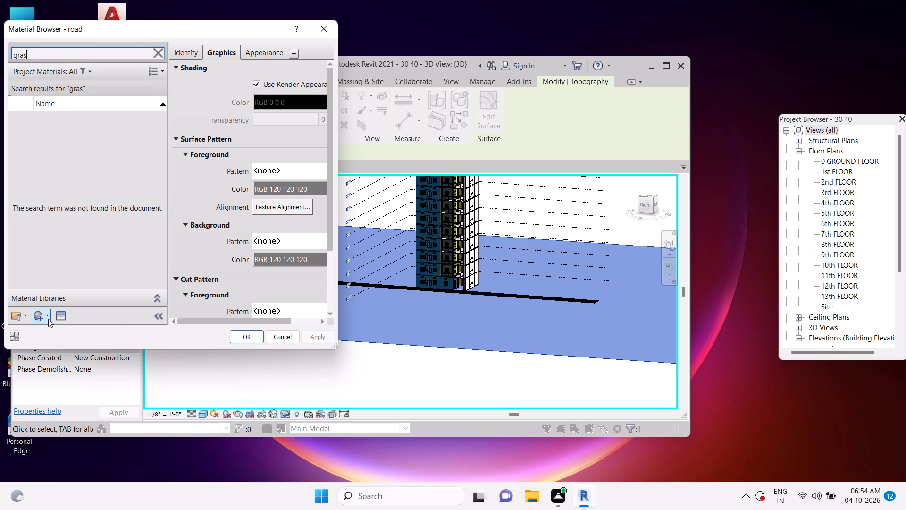
left_click(48, 328)
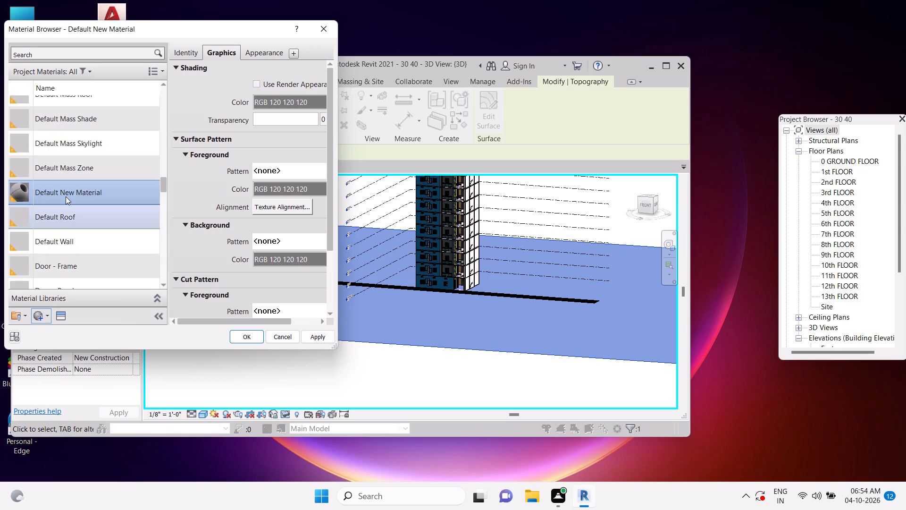
right_click(62, 193)
left_click(94, 221)
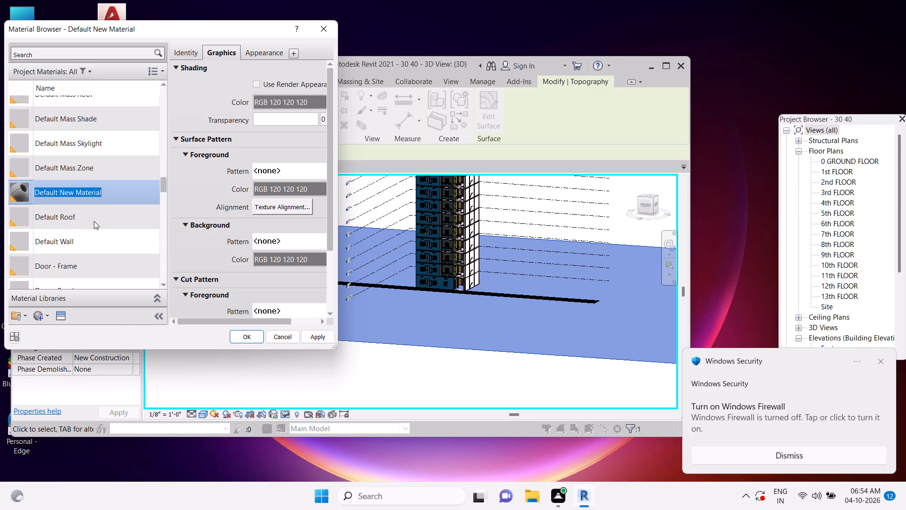
type("grass")
key("BackSpace")
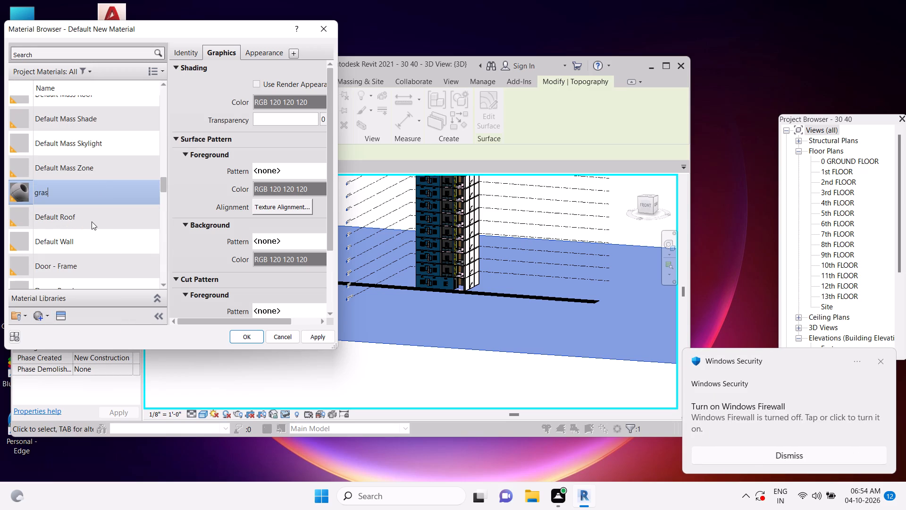
Search the appearance assets for "gras" and replace the gras material's appearance with Grass - Bluegrass.
left_click(253, 51)
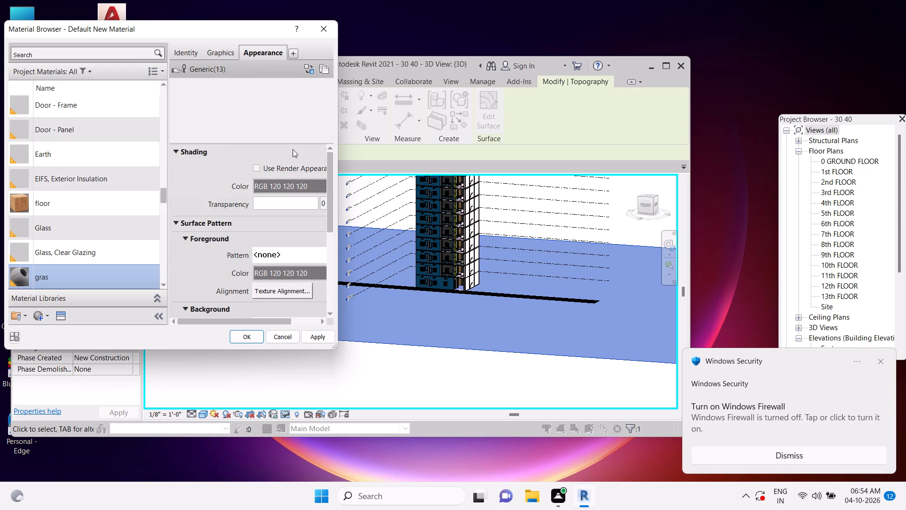
left_click(314, 73)
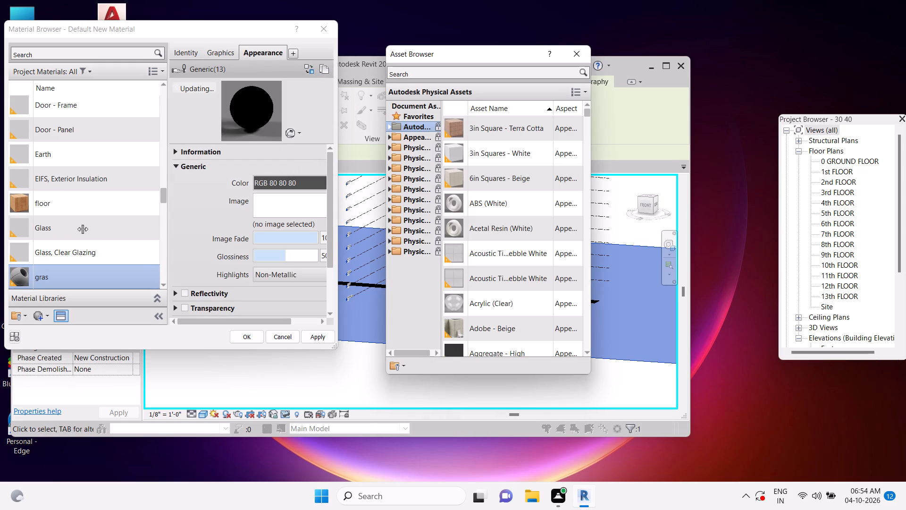
scroll(83, 229, "down", 2)
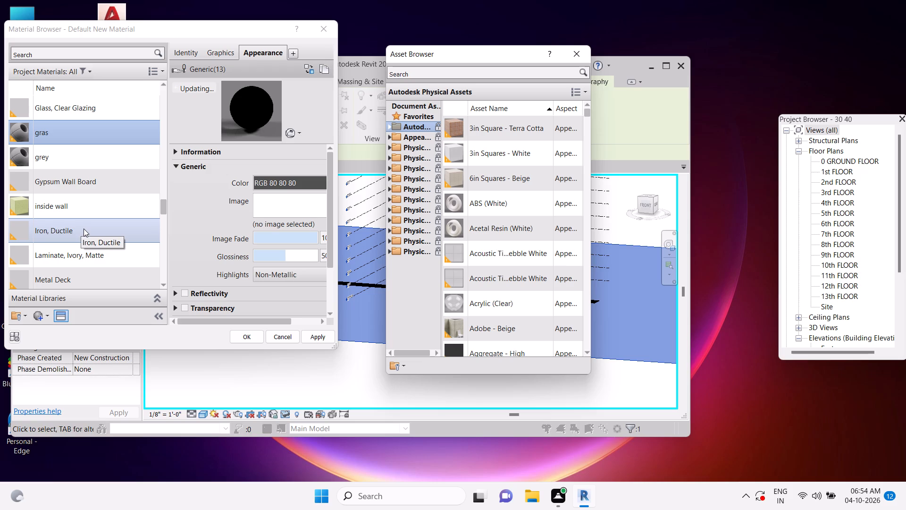
left_click(412, 77)
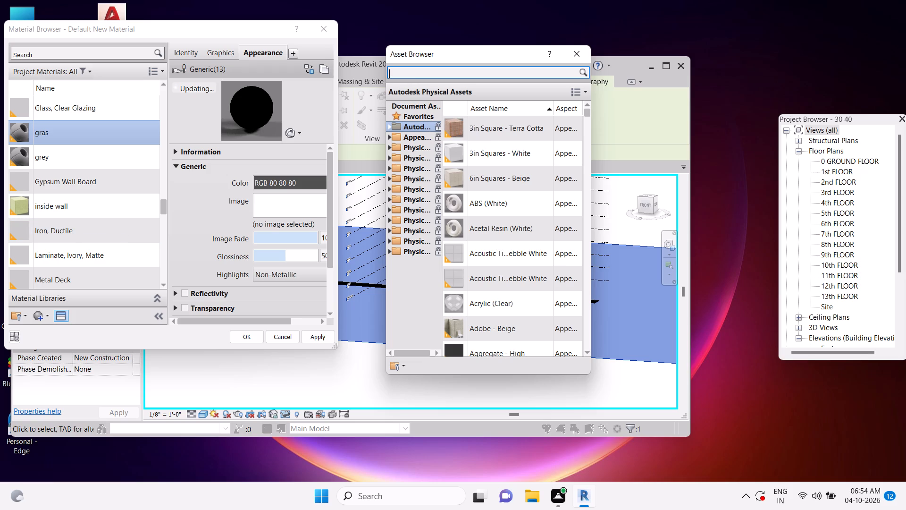
type("gr")
key("a")
key("s")
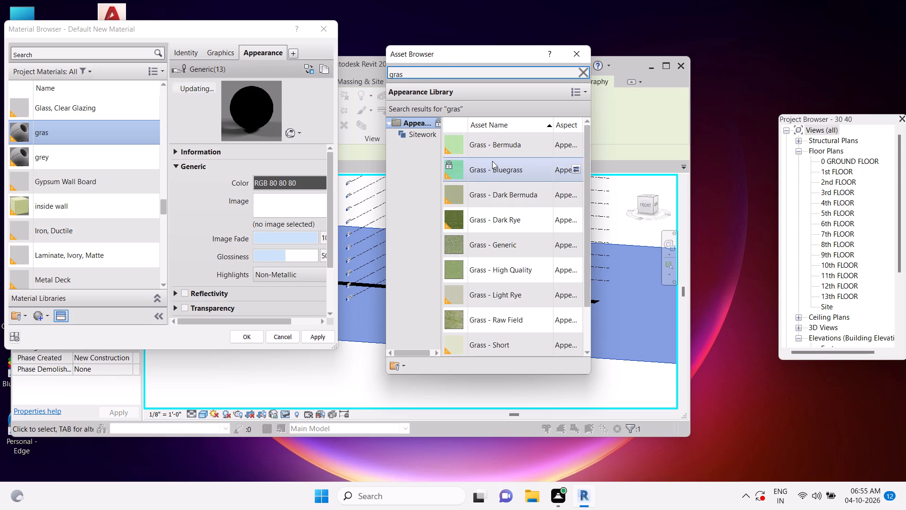
left_click(576, 169)
left_click(575, 169)
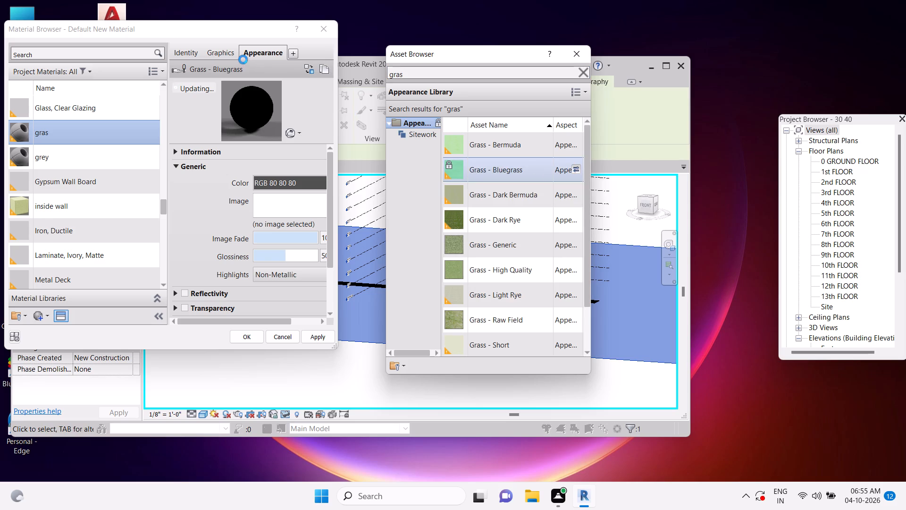
Use the render appearance for the gras material's shading and apply the material to the toposurface.
left_click(230, 46)
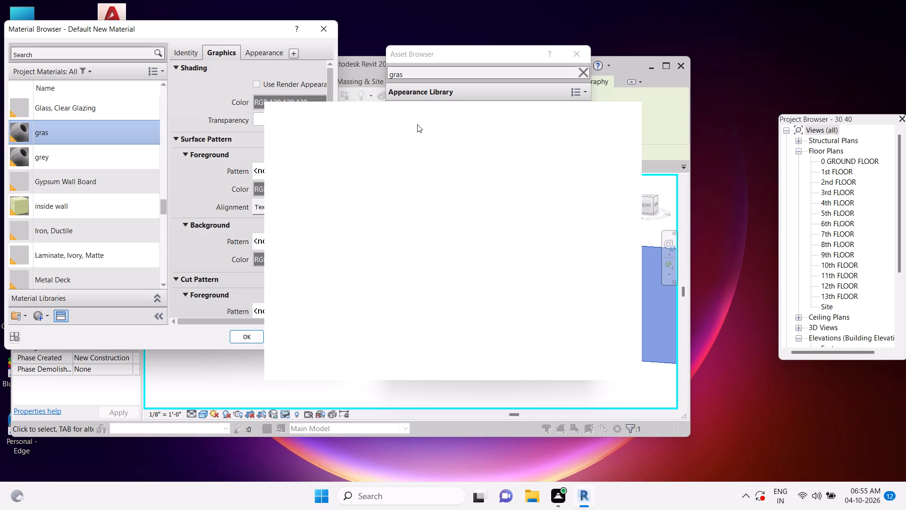
left_click(255, 84)
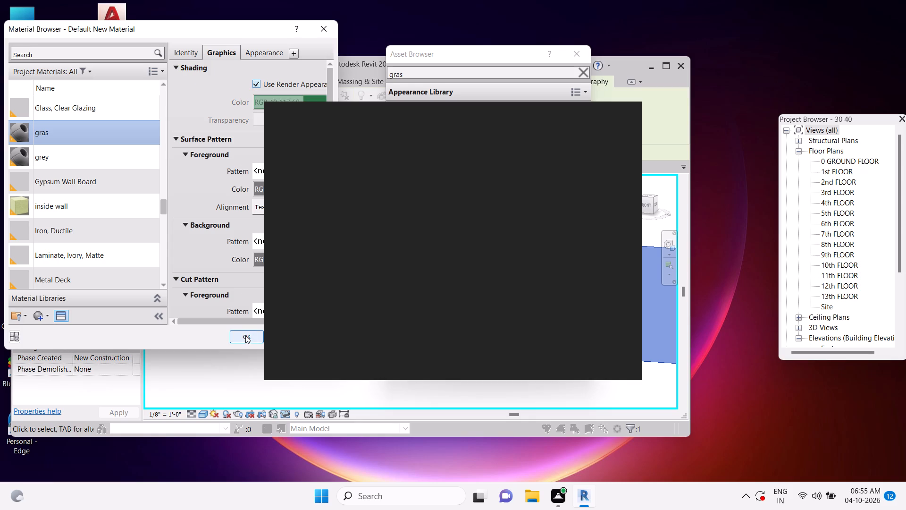
left_click(245, 334)
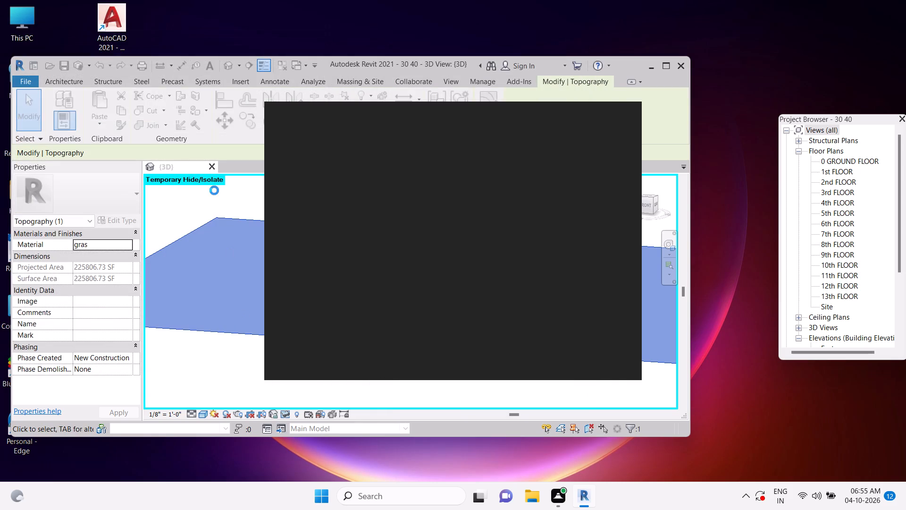
key("Escape")
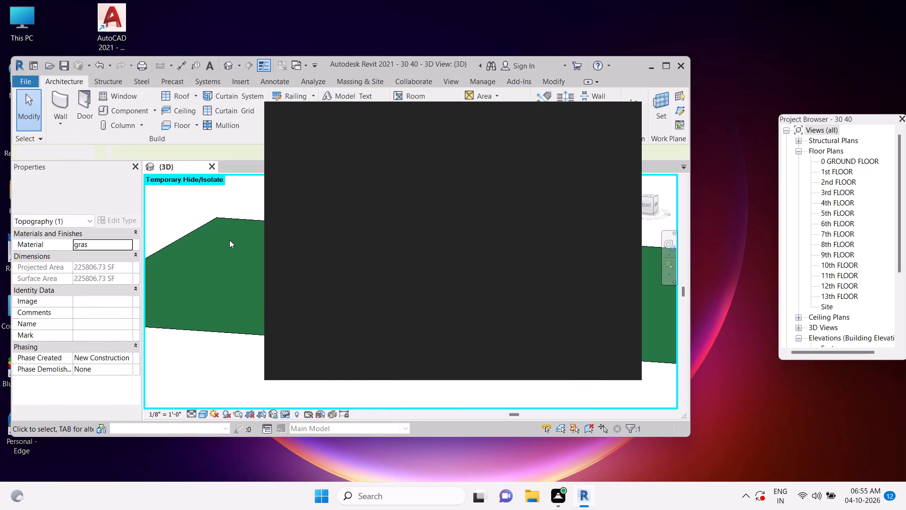
Save the project and dismiss the Autodesk access notice.
key("ctrl+s")
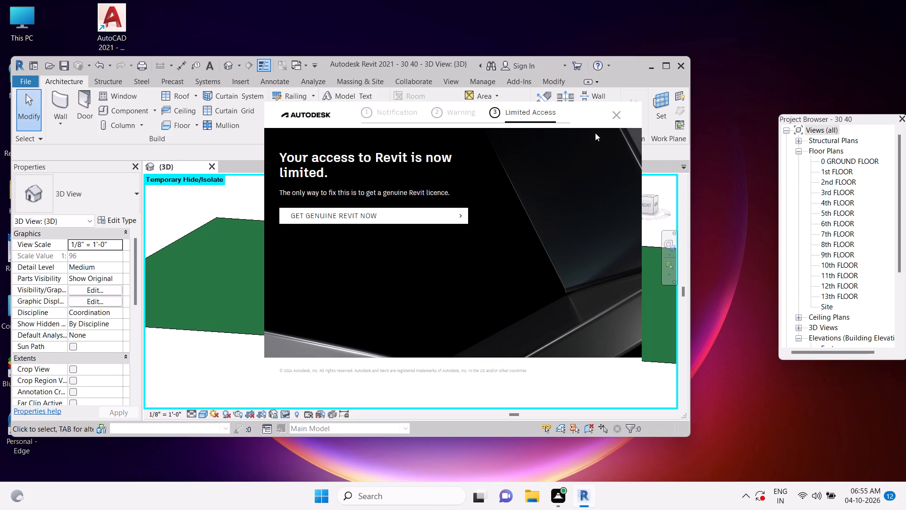
left_click(619, 117)
key("Escape")
Reset the temporary hide/isolate in the 3D view with the whole tower and site in sight.
middle_click_drag(544, 297, 530, 318, "shift")
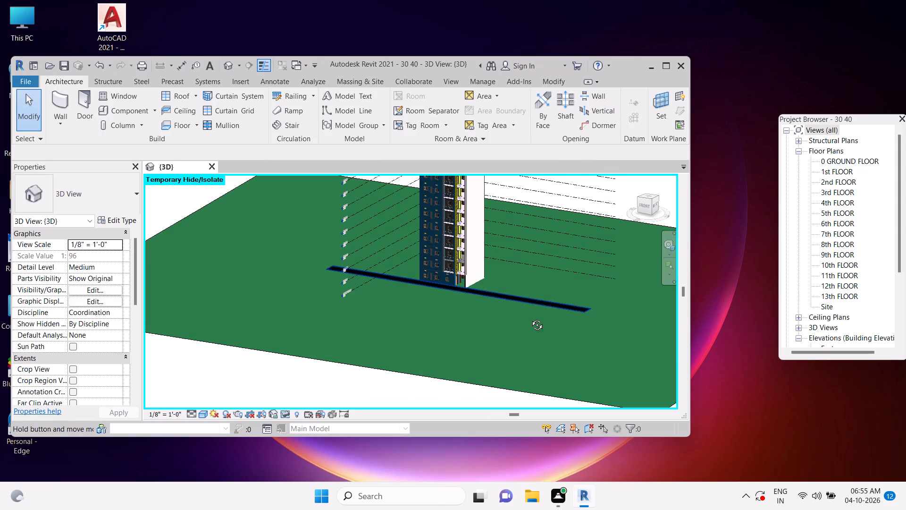
middle_click_drag(528, 277, 510, 351)
scroll(477, 290, "down", 2)
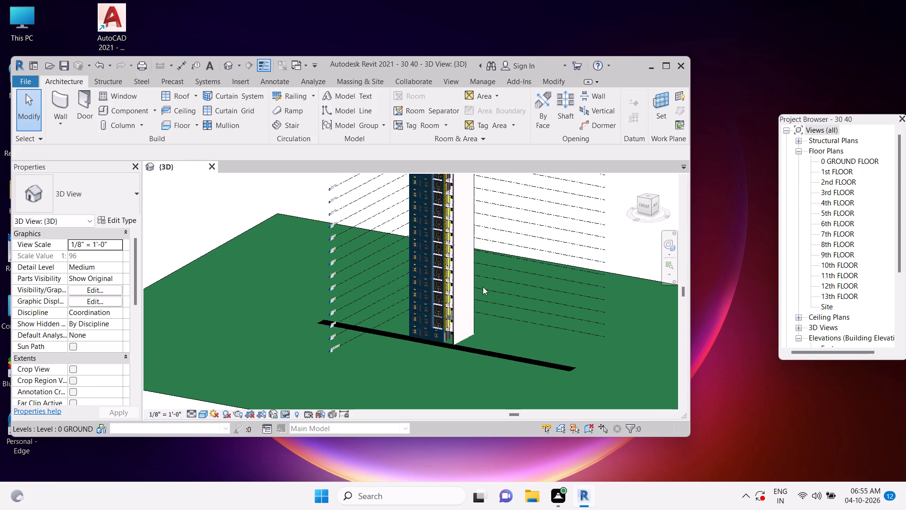
scroll(507, 272, "down", 2)
scroll(564, 340, "down", 1)
middle_click_drag(562, 337, 559, 331)
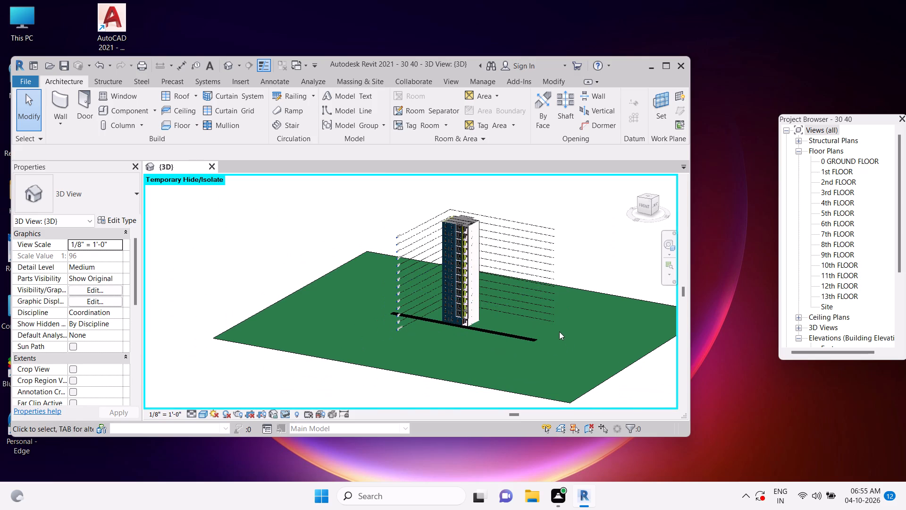
middle_click_drag(559, 331, 548, 314)
key("Escape")
key("Escape")
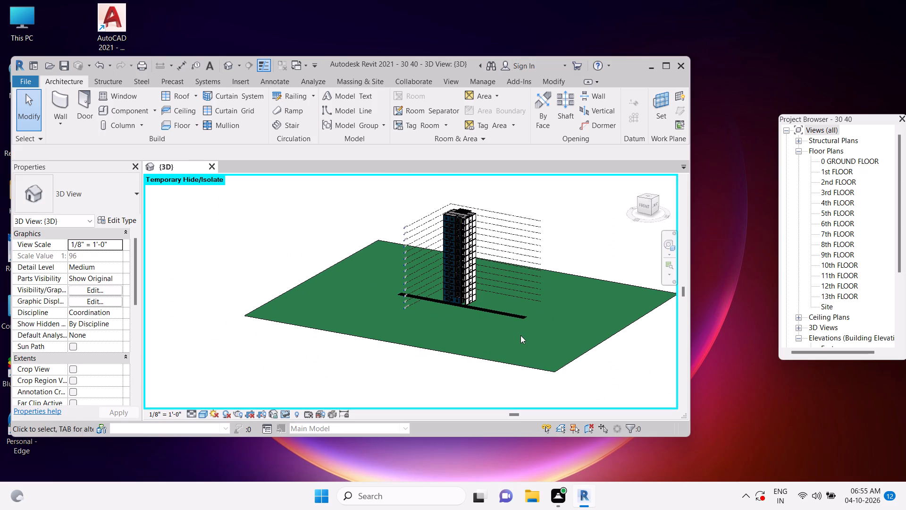
type("hr")
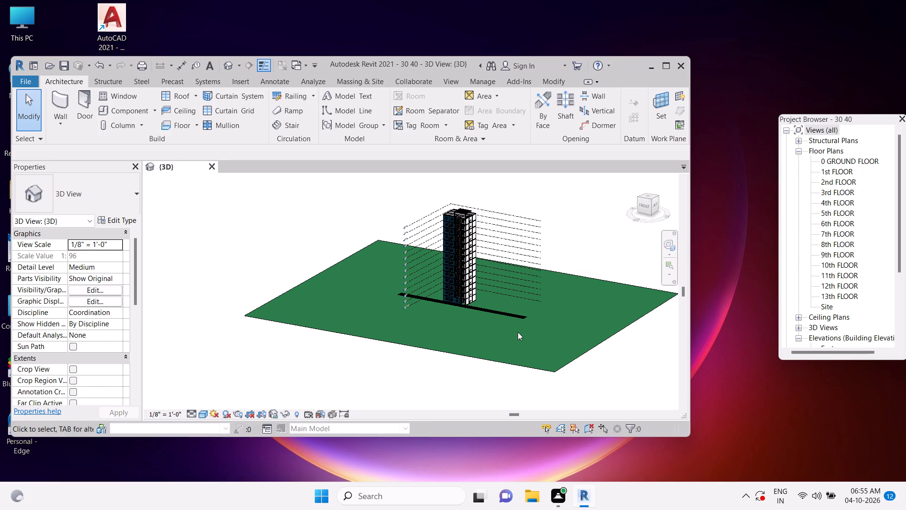
Edit the toposurface and move its four corner boundary points outward to enlarge the grass area around the tower.
left_click(495, 363)
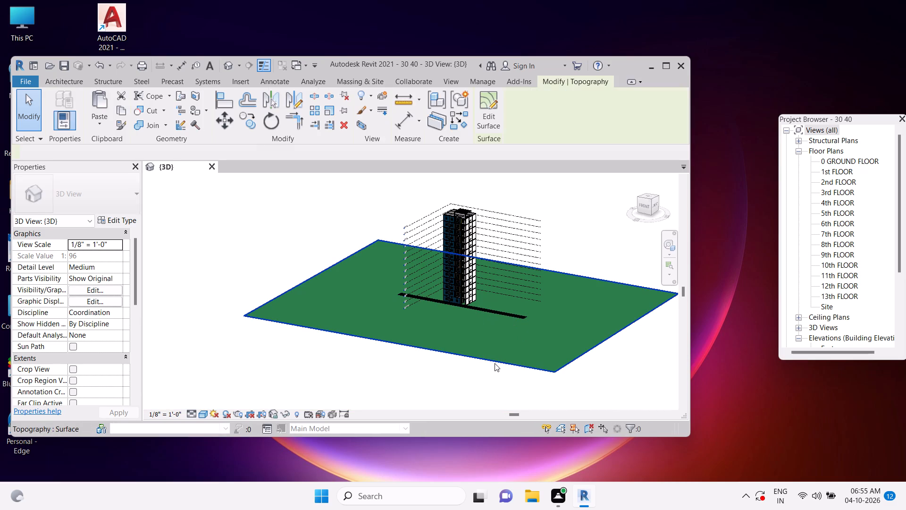
left_click(481, 113)
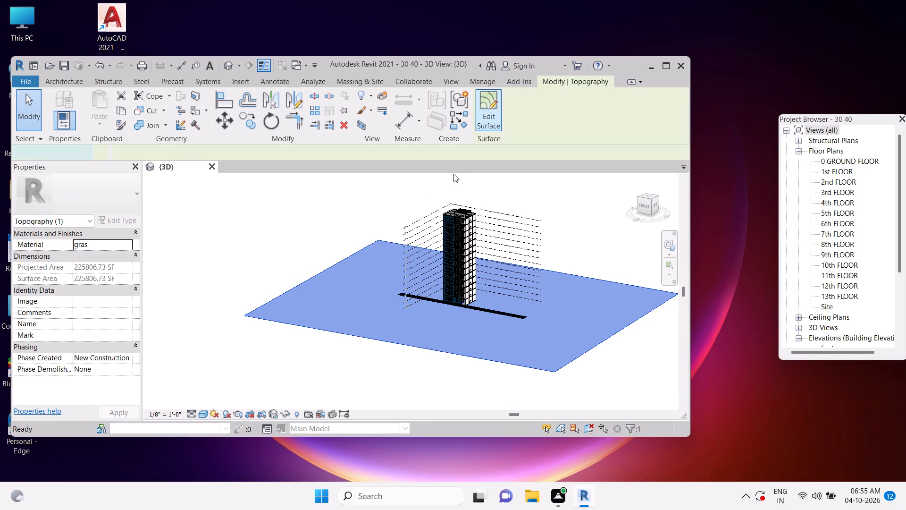
scroll(369, 270, "down", 3)
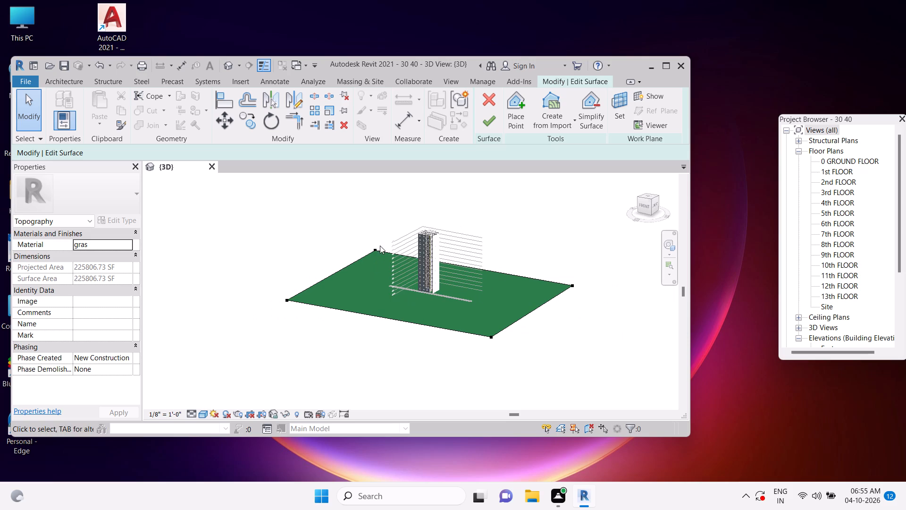
left_click_drag(374, 249, 346, 204)
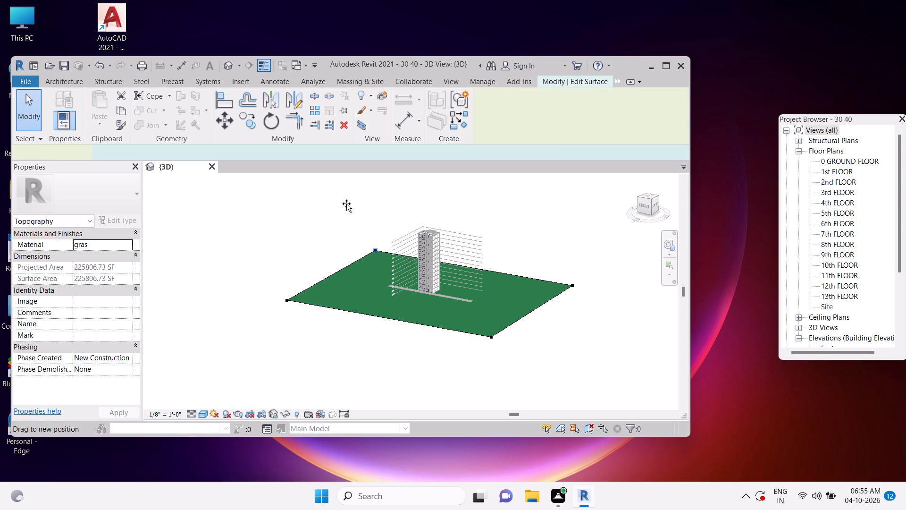
left_click_drag(346, 204, 345, 198)
left_click(345, 197)
left_click(339, 184)
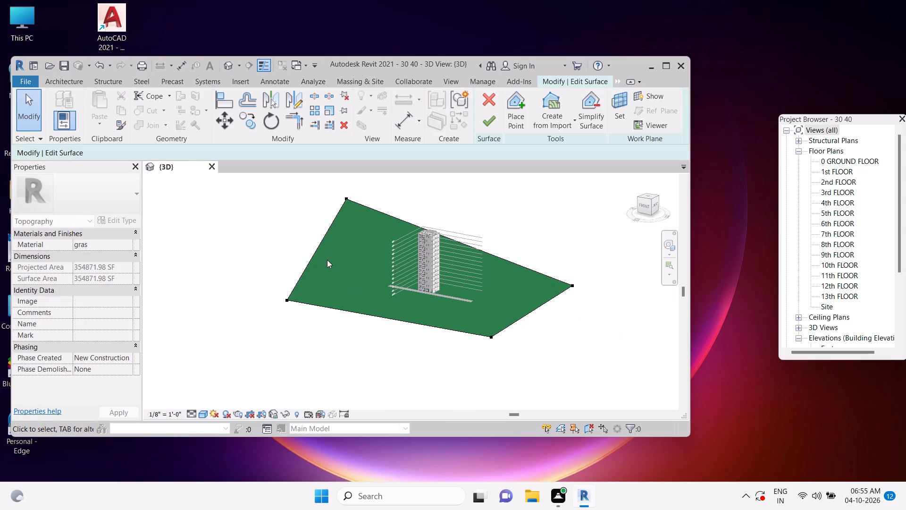
left_click_drag(285, 300, 230, 323)
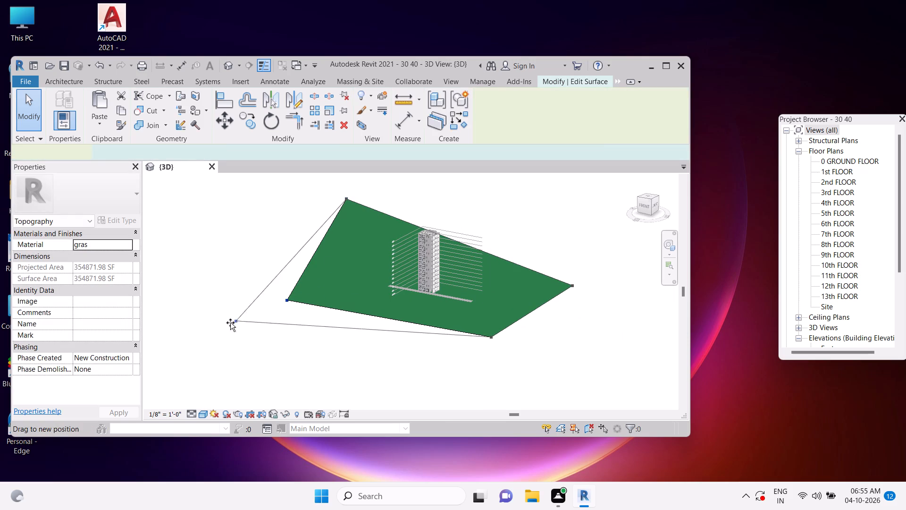
left_click_drag(230, 323, 192, 338)
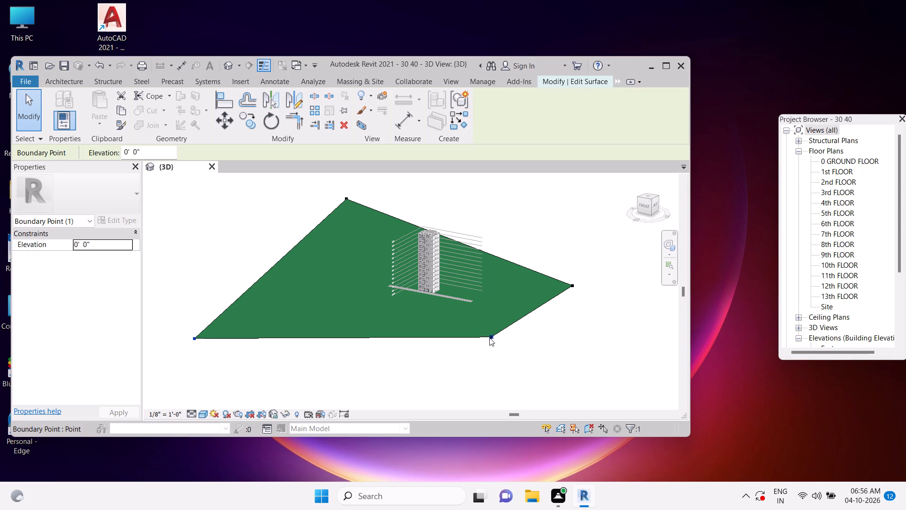
left_click_drag(490, 336, 518, 404)
left_click_drag(571, 284, 586, 249)
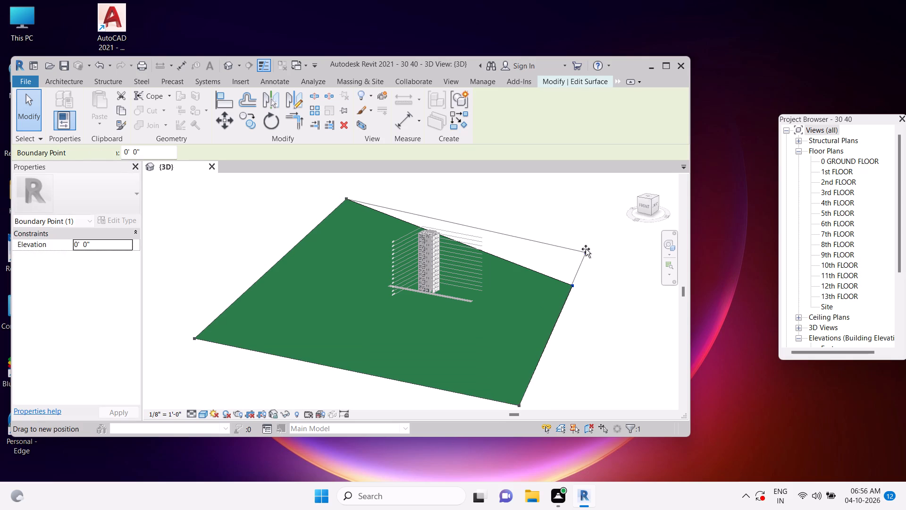
left_click_drag(586, 249, 587, 247)
left_click_drag(587, 246, 591, 238)
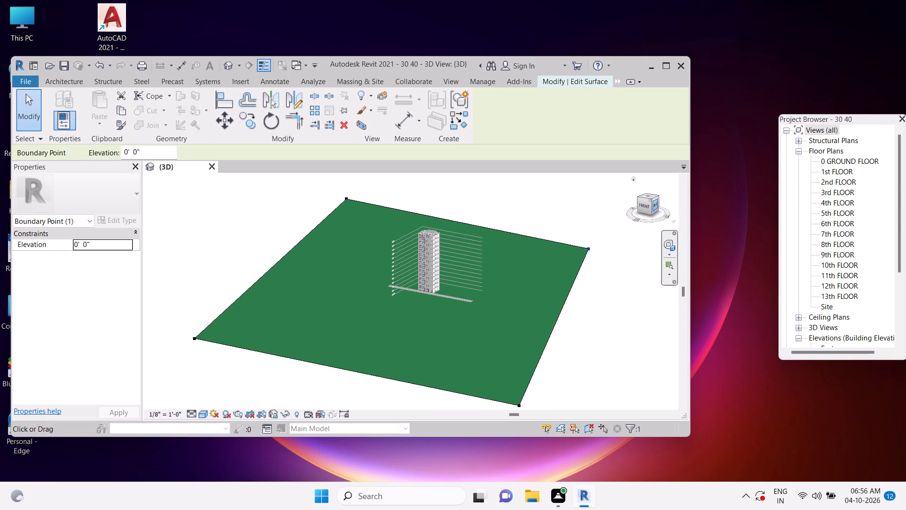
Examine the enlarged toposurface around the tower base and road strip from higher and closer 3D angles.
left_click(651, 200)
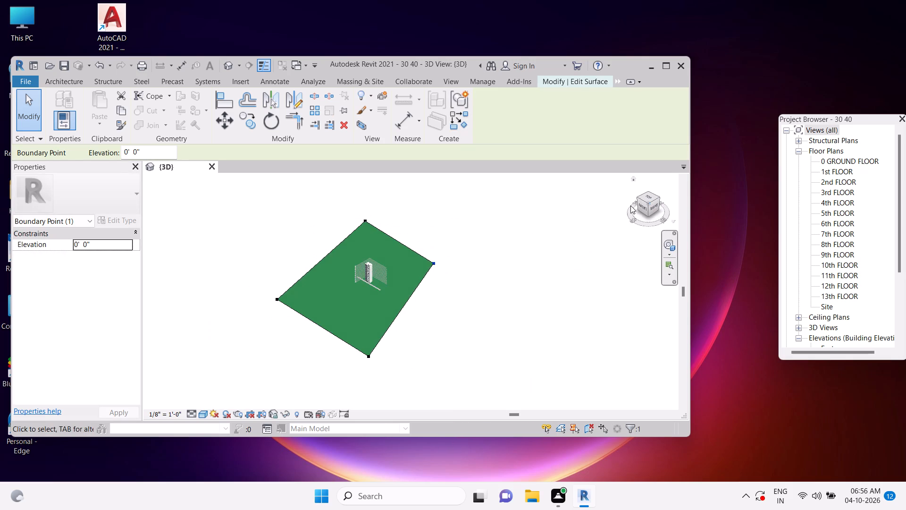
scroll(343, 311, "up", 9)
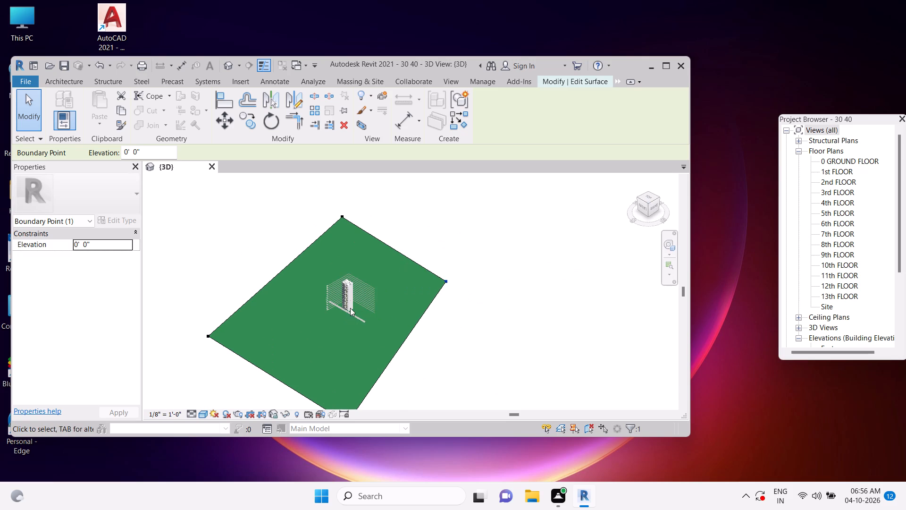
scroll(353, 308, "up", 3)
middle_click_drag(357, 306, 386, 306)
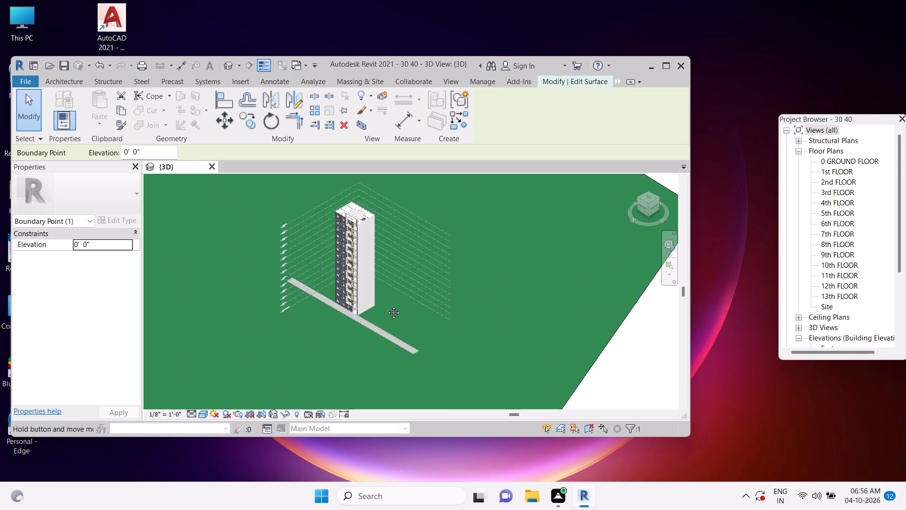
middle_click_drag(386, 306, 413, 258)
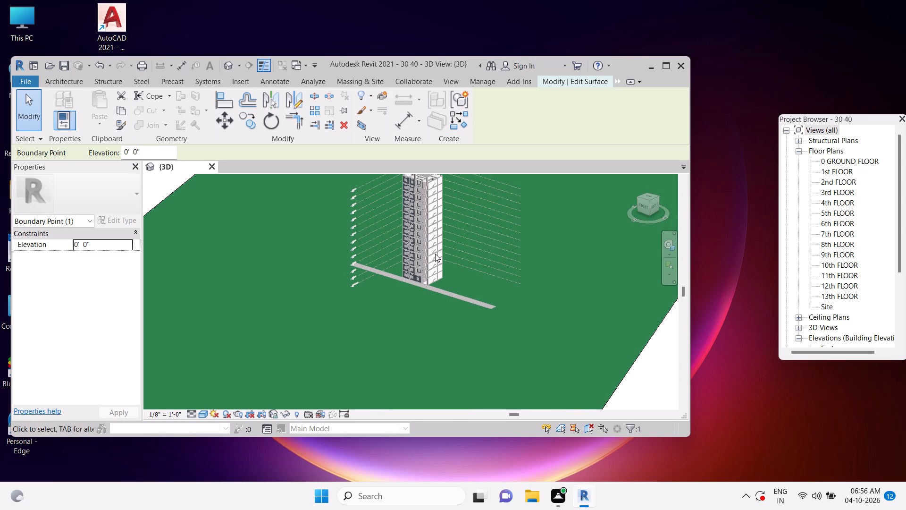
key("Escape")
scroll(448, 256, "up", 1)
middle_click_drag(448, 259, 453, 277)
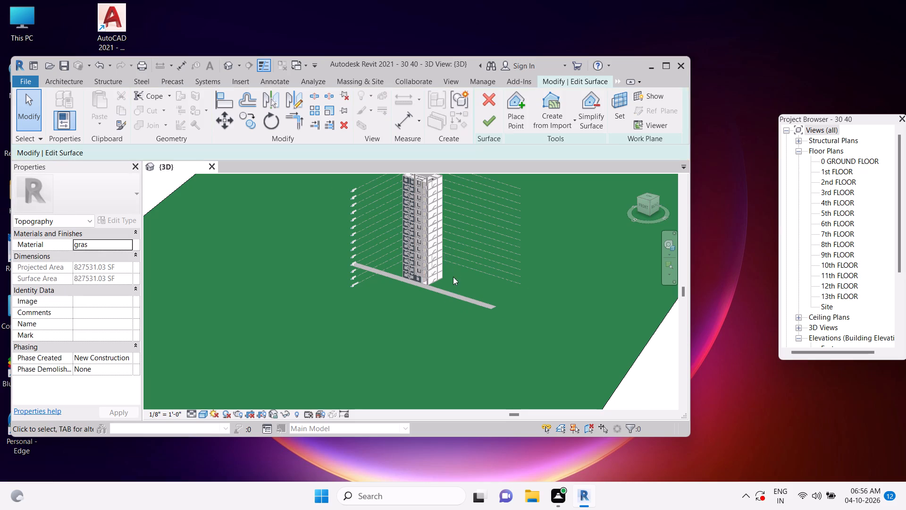
middle_click_drag(453, 277, 455, 293)
scroll(444, 292, "up", 3)
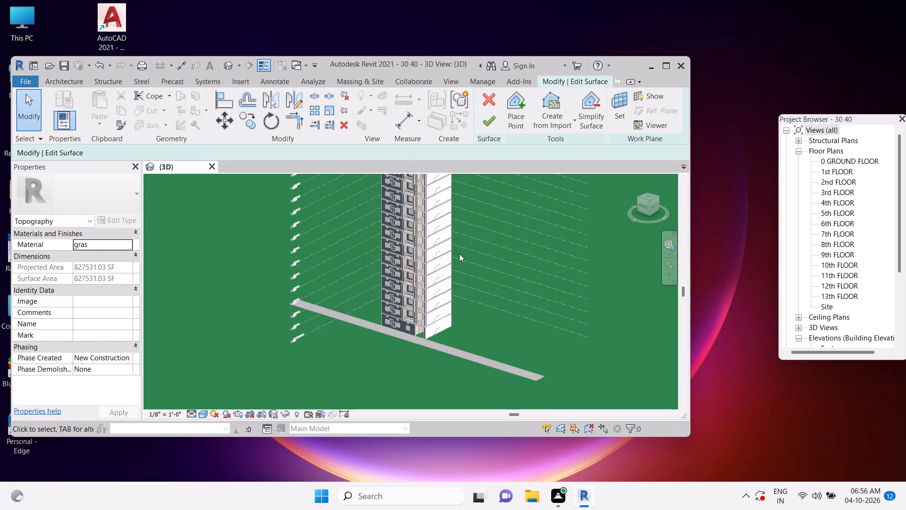
middle_click_drag(461, 255, 483, 272)
key("Escape")
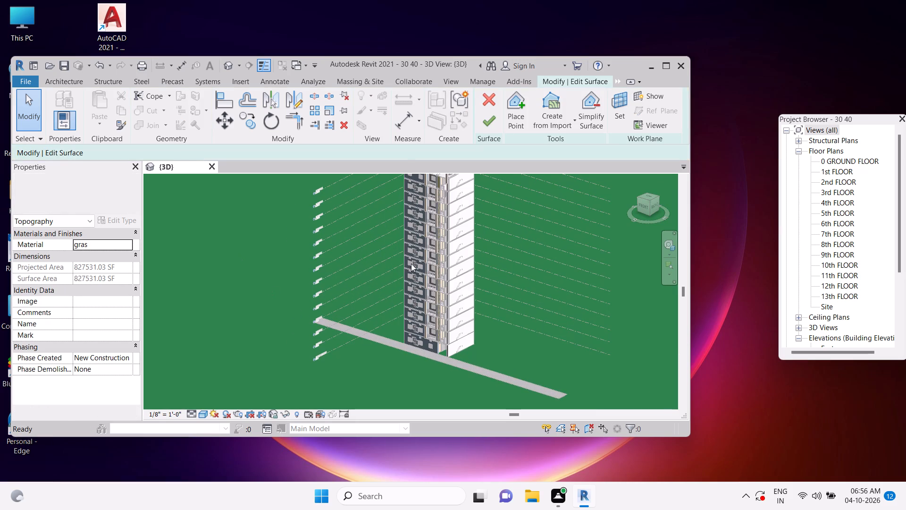
key("Escape")
key("Escape")
key("Escape")
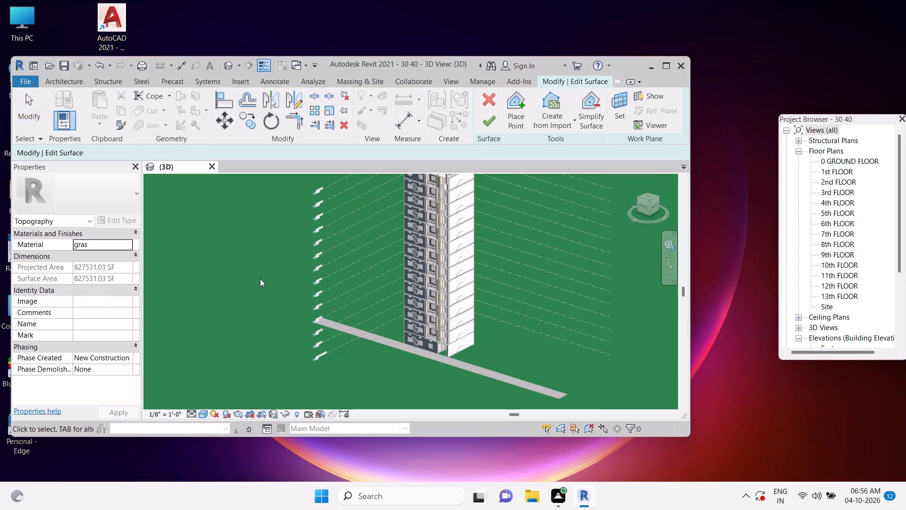
Finish editing the toposurface and keep its enlarged boundary.
key("Escape")
key("Escape")
type("vv")
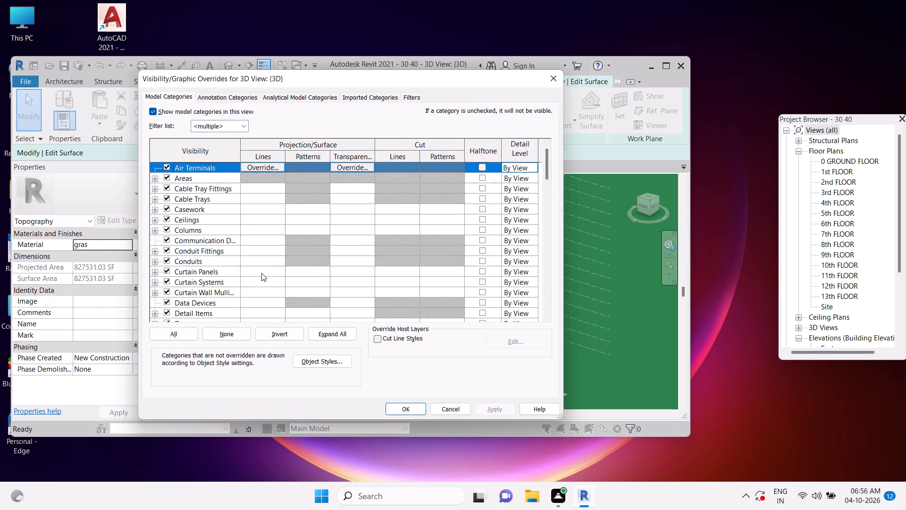
key("Escape")
left_click(484, 121)
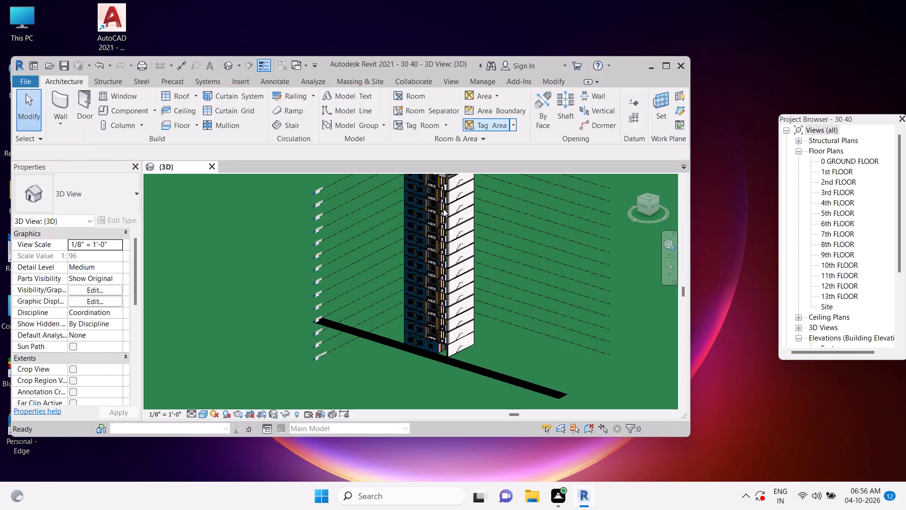
Hide the Levels annotation category in the 3D view through the Visibility/Graphic Overrides.
key("Escape")
key("Escape")
key("Escape")
key("Escape")
type("vv")
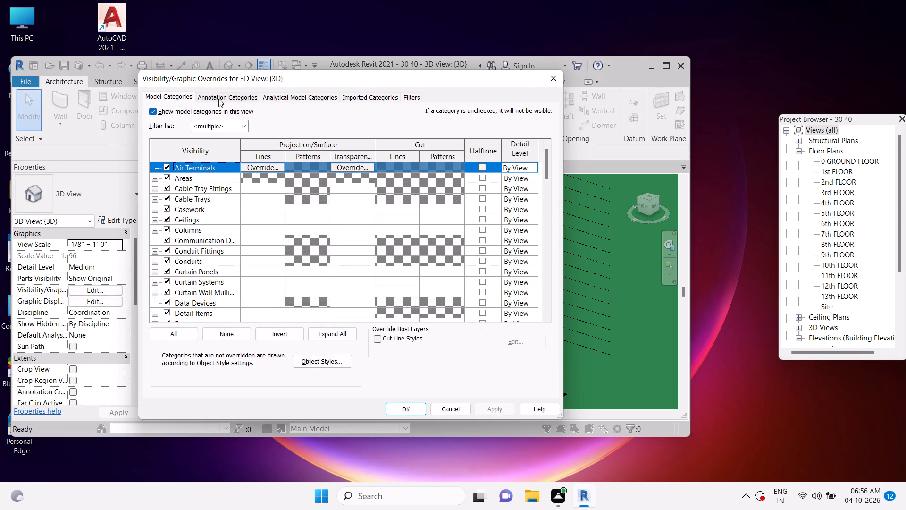
left_click(218, 98)
type("lev")
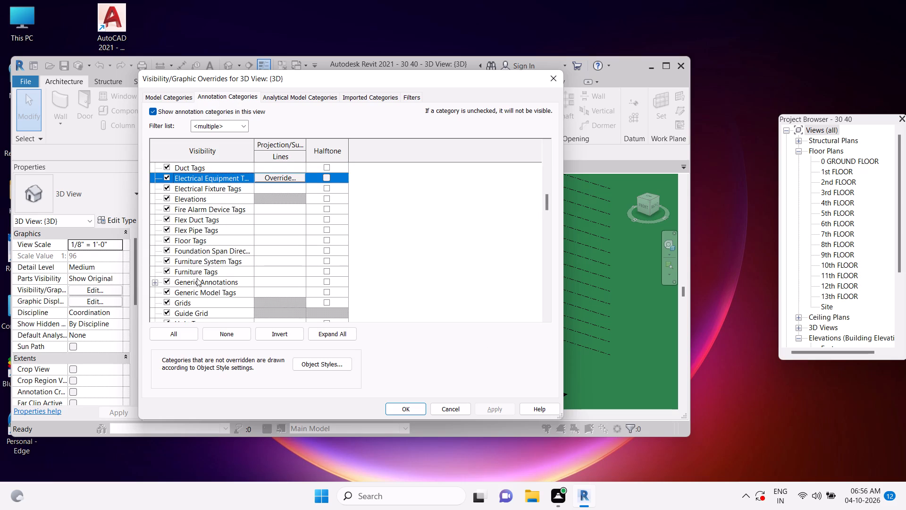
scroll(197, 287, "down", 16)
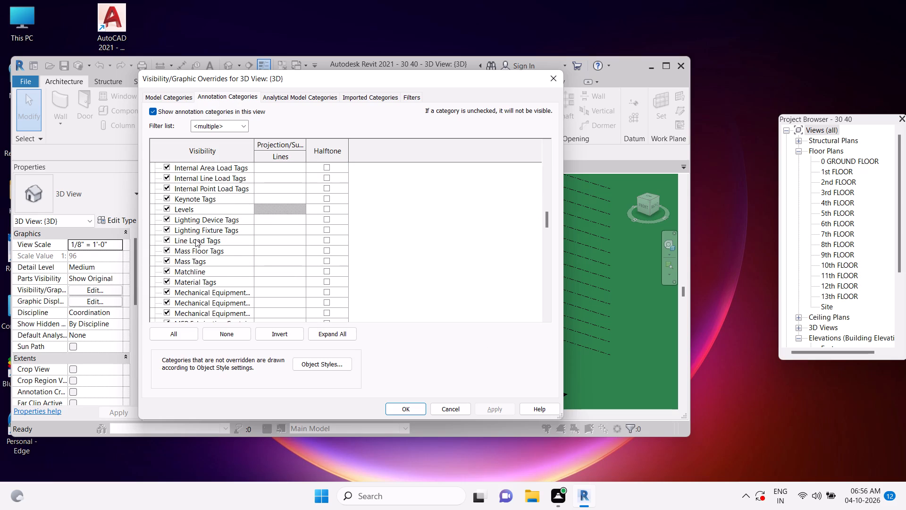
left_click(166, 208)
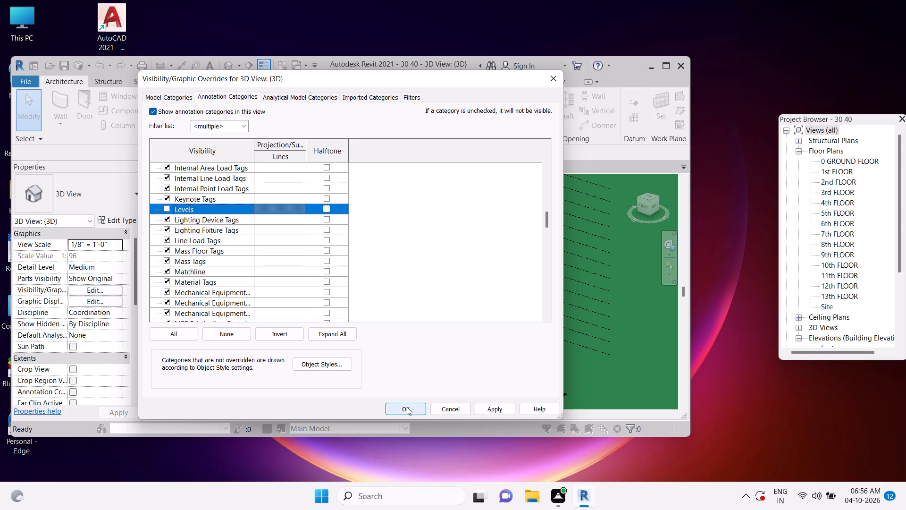
left_click(407, 407)
key("Escape")
key("Escape")
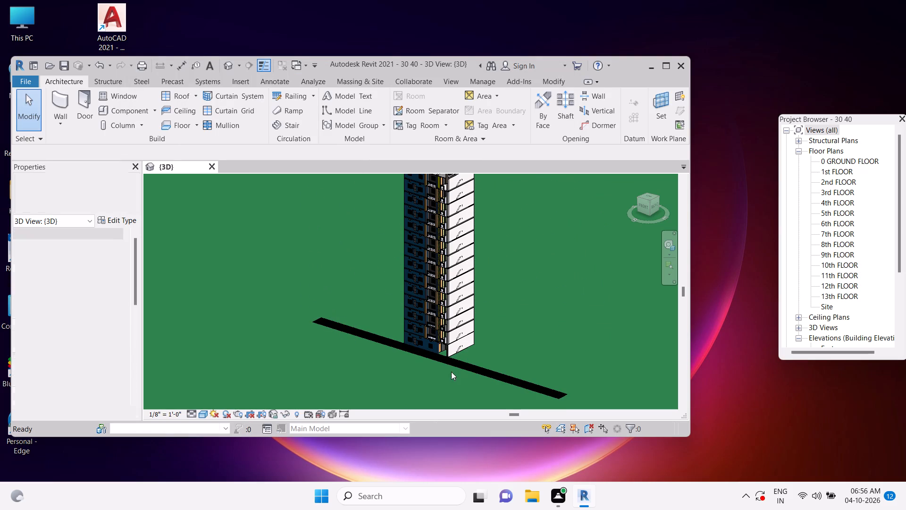
key("Escape")
Save the project and dismiss the Autodesk notice.
key("ctrl+s")
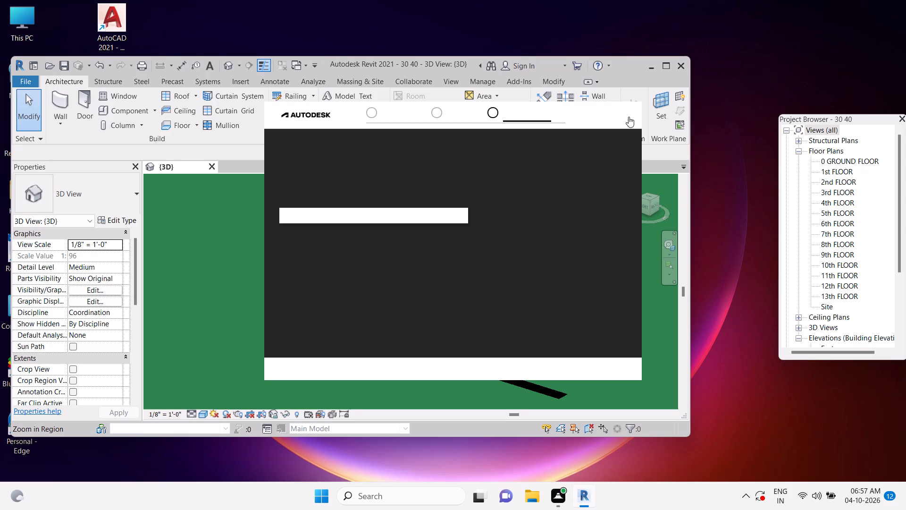
left_click(627, 117)
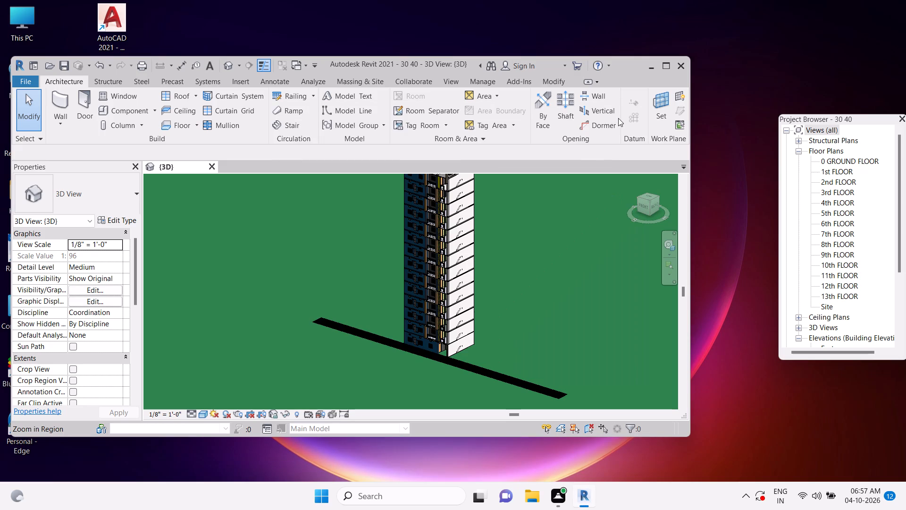
key("Escape")
Examine the tower, road strip and full extent of the enlarged grass toposurface from several 3D angles.
scroll(458, 322, "up", 9)
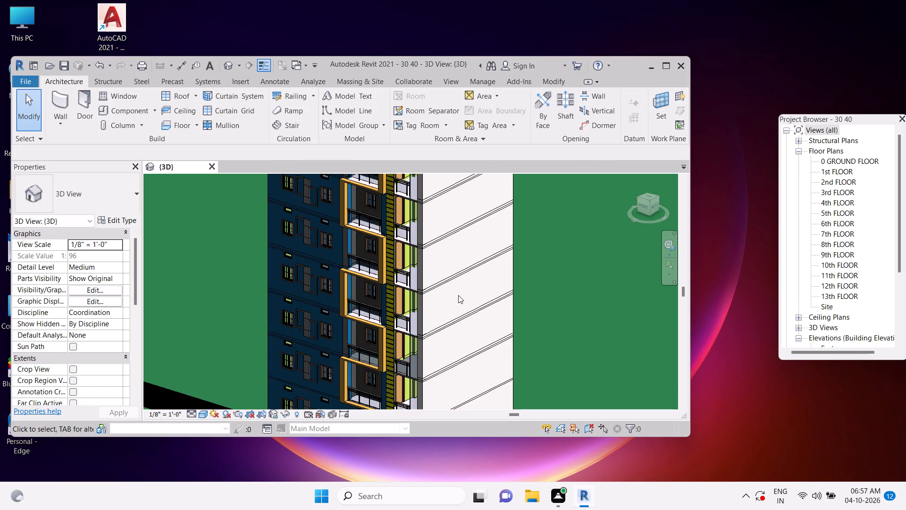
key("Escape")
scroll(459, 295, "down", 5)
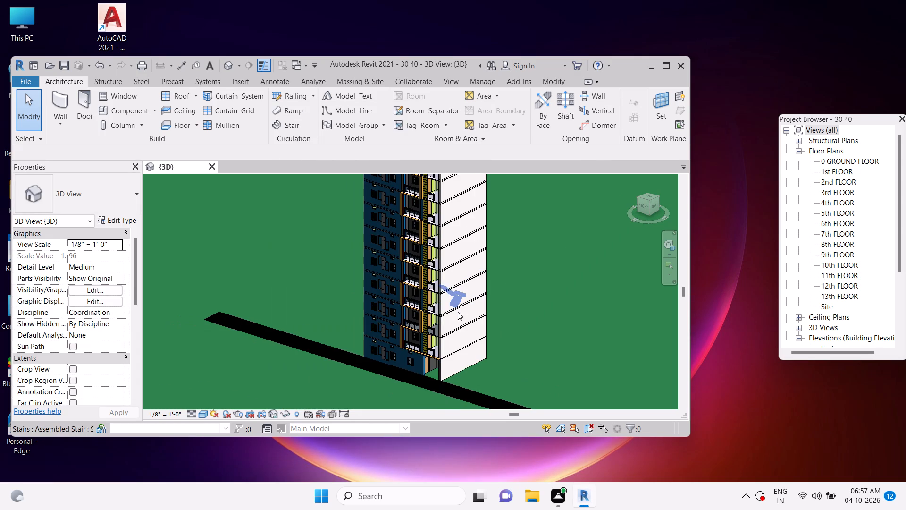
middle_click_drag(458, 312, 500, 308, "shift")
scroll(500, 308, "down", 11)
middle_click_drag(549, 318, 405, 305)
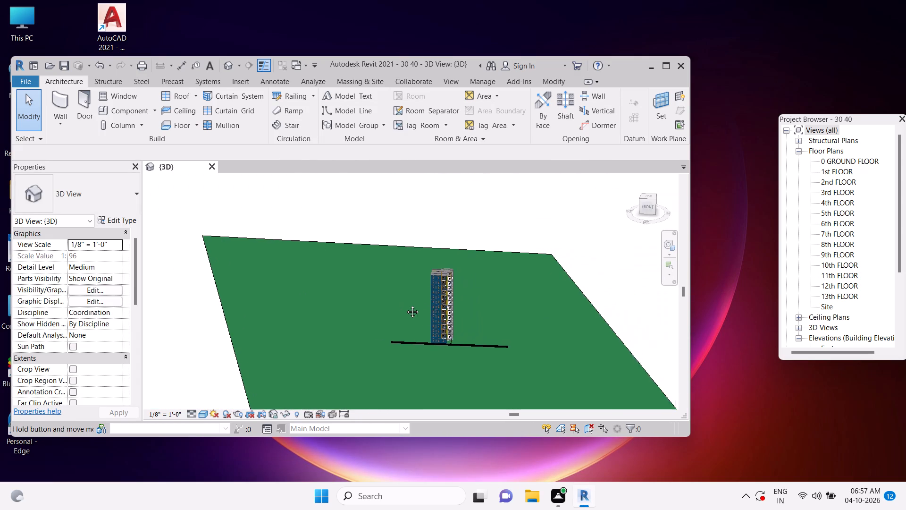
middle_click_drag(405, 305, 445, 330)
middle_click_drag(527, 328, 357, 270)
middle_click_drag(394, 289, 404, 308)
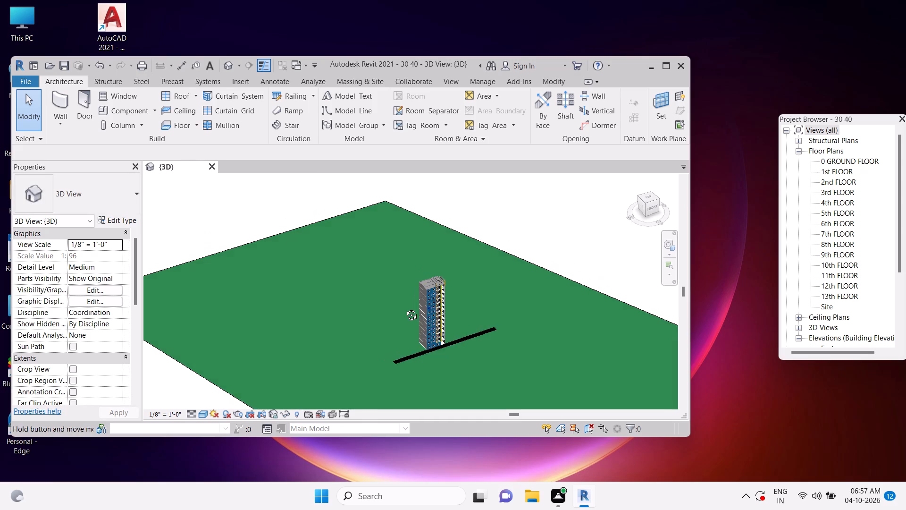
middle_click_drag(404, 308, 409, 318)
scroll(491, 317, "up", 9)
middle_click_drag(445, 325, 453, 253)
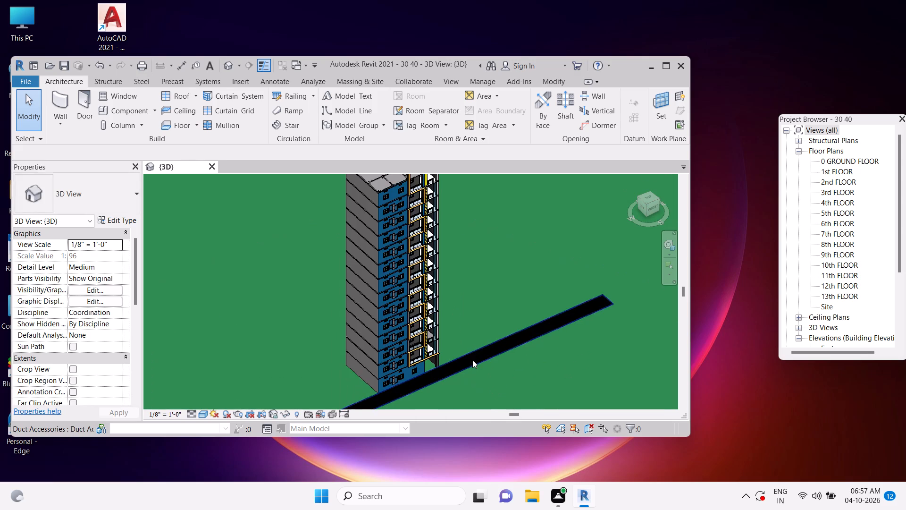
scroll(478, 366, "down", 1)
middle_click_drag(472, 367, 431, 369, "shift")
scroll(401, 341, "down", 6)
middle_click_drag(380, 344, 477, 343)
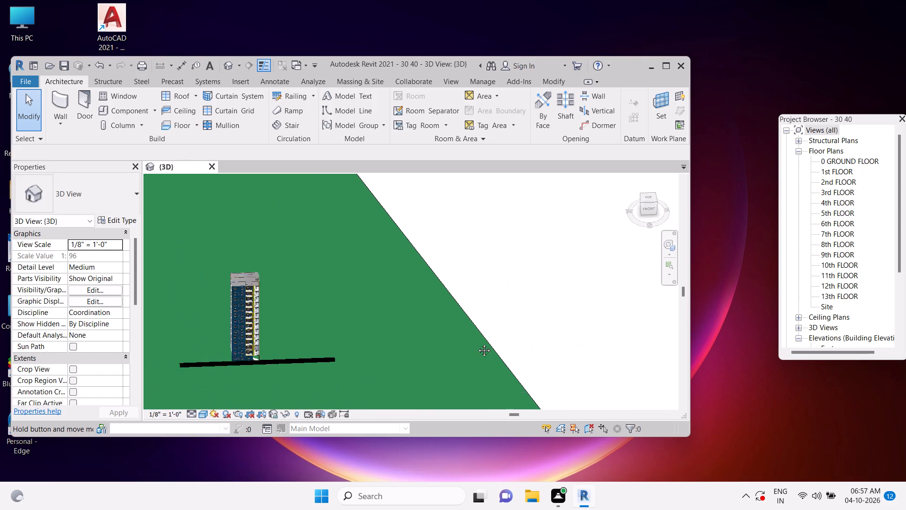
middle_click_drag(477, 343, 442, 349)
middle_click_drag(348, 305, 504, 325)
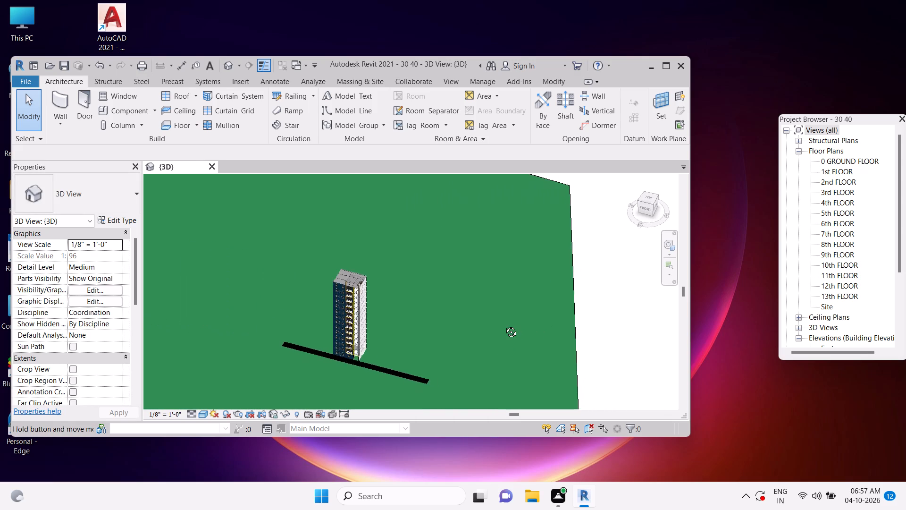
middle_click_drag(504, 325, 501, 323)
middle_click_drag(376, 300, 461, 304)
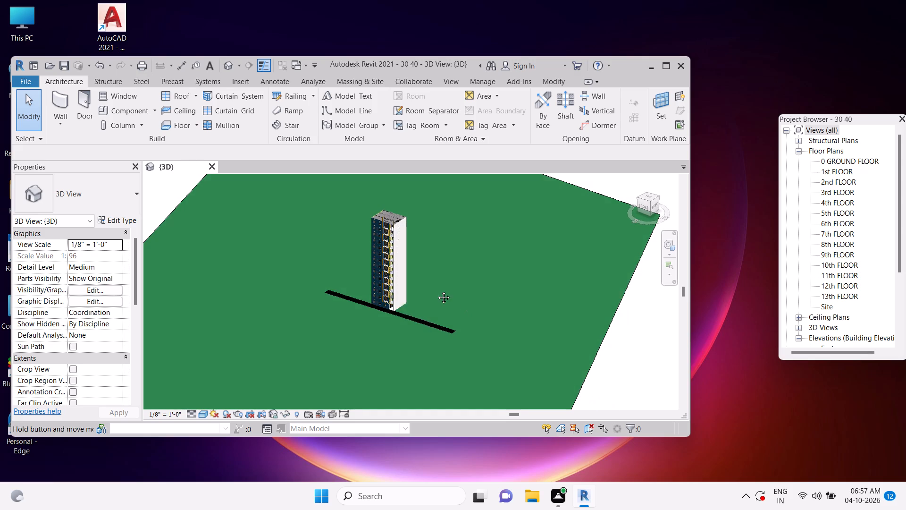
scroll(374, 244, "up", 4)
scroll(433, 265, "up", 1)
middle_click_drag(433, 269, 420, 299)
key("Escape")
middle_click_drag(454, 335, 455, 324)
Stretch the black road strip's end beyond the blue facade in successive pulls toward the edge of the grass toposurface.
left_click(332, 378)
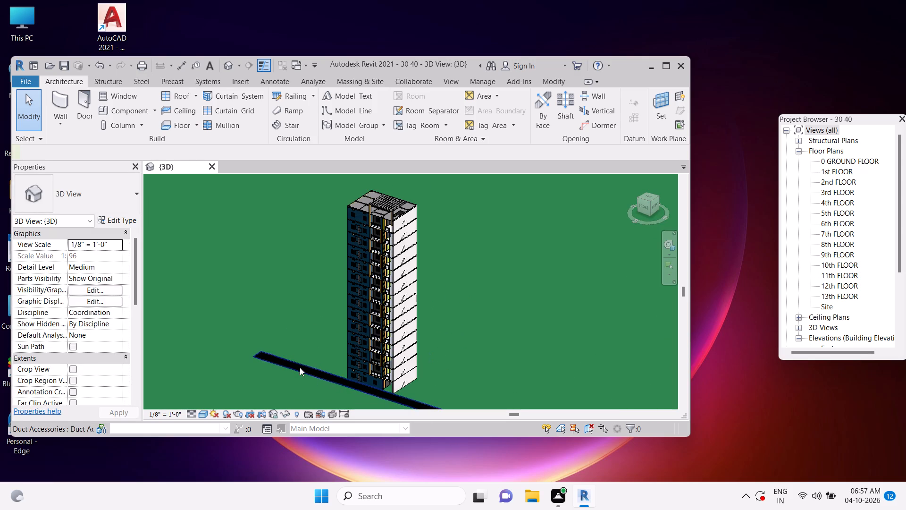
left_click_drag(253, 352, 163, 315)
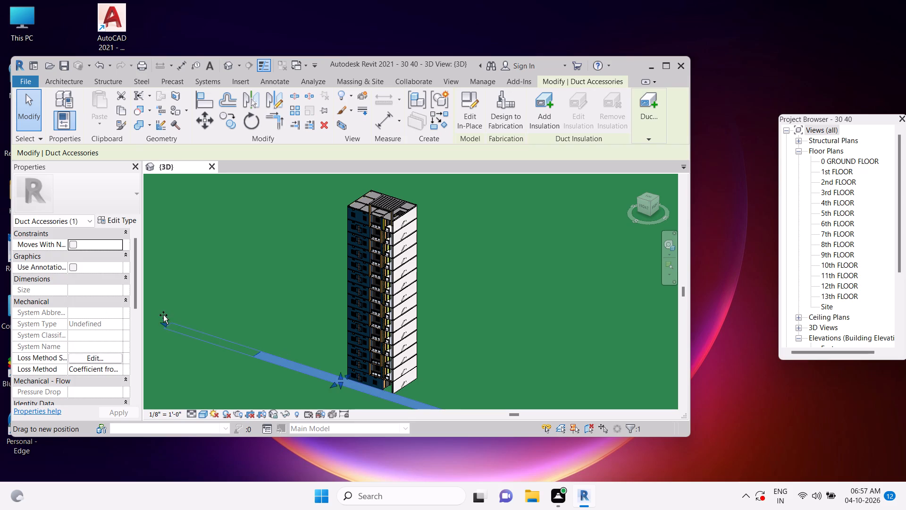
left_click_drag(163, 315, 155, 310)
left_click(144, 306)
key("Escape")
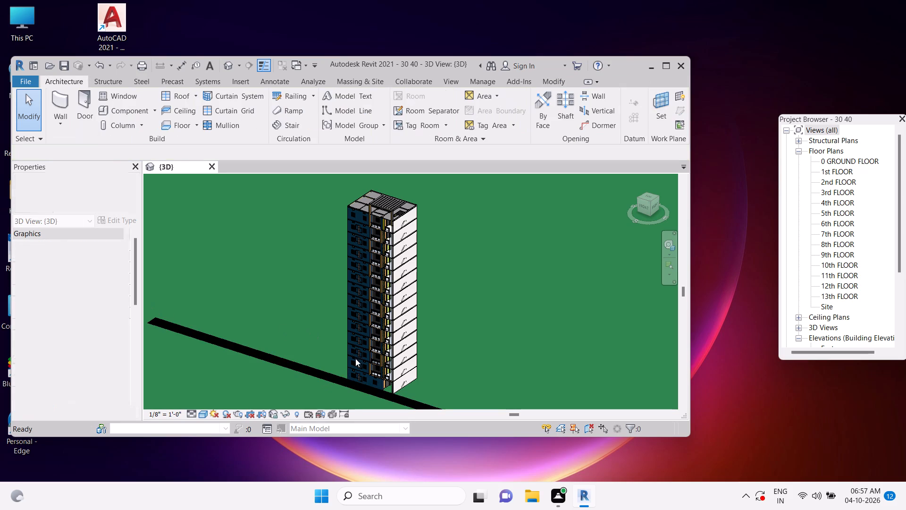
middle_click_drag(257, 344, 412, 370)
key("Escape")
left_click(354, 360)
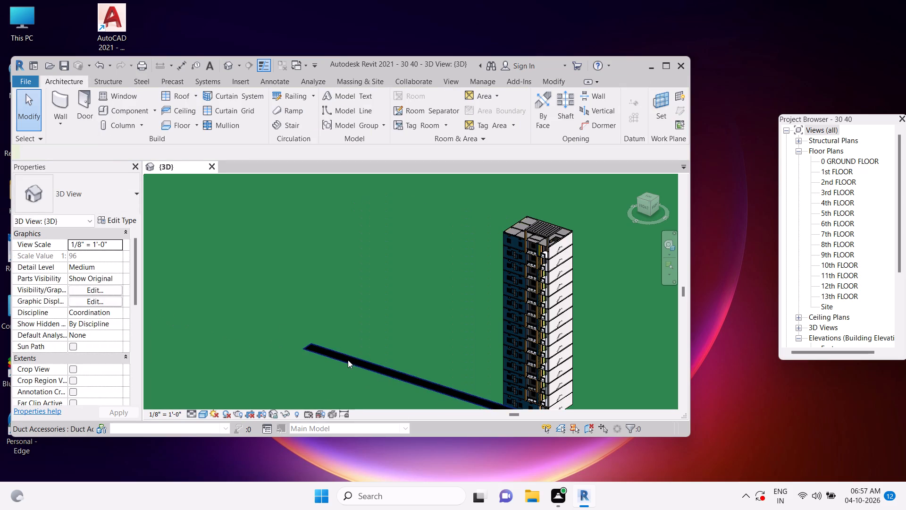
left_click_drag(302, 345, 194, 314)
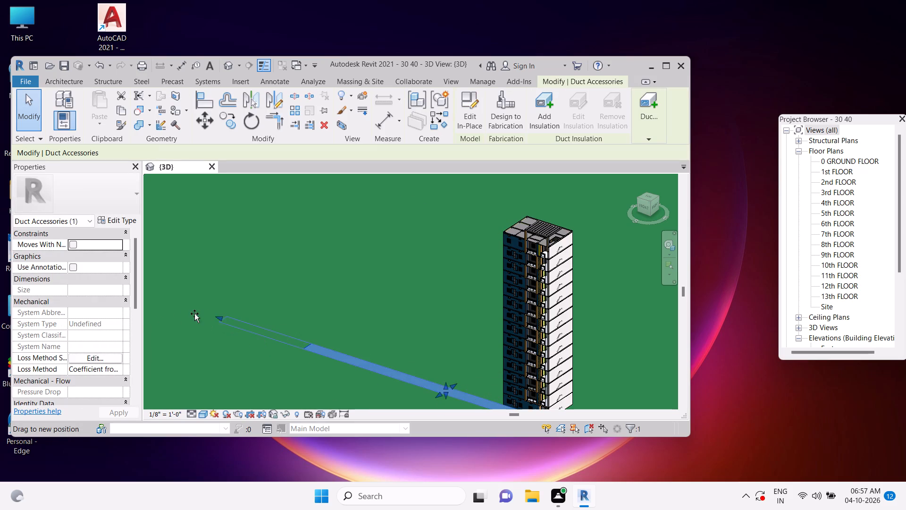
left_click_drag(194, 314, 186, 310)
middle_click_drag(235, 329, 397, 374)
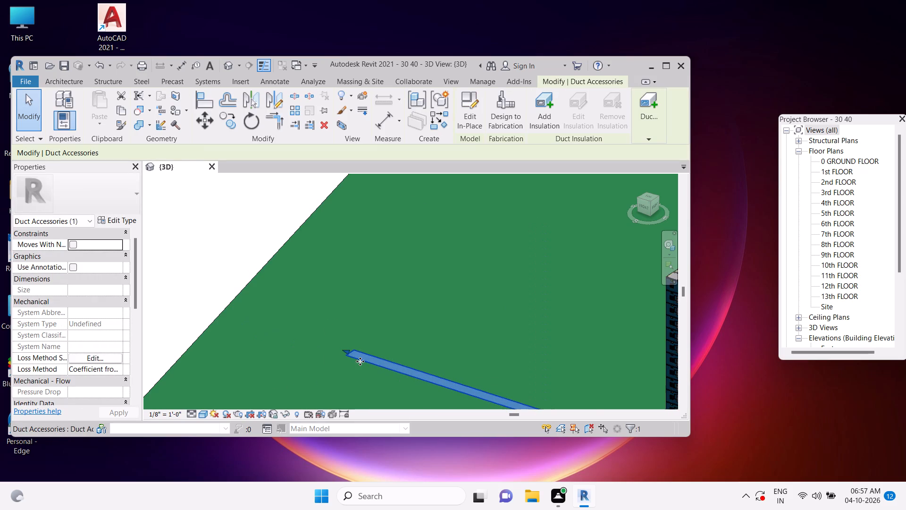
left_click_drag(346, 351, 271, 340)
key("Escape")
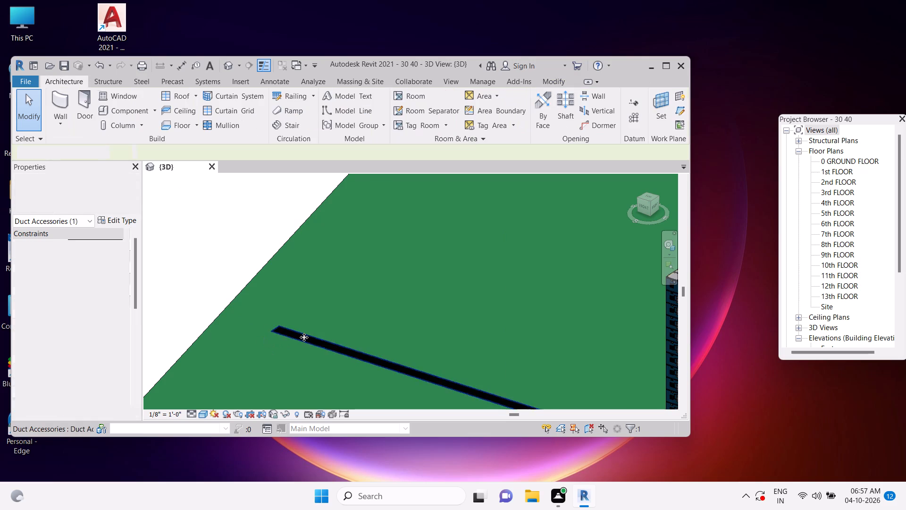
Stretch the road strip's opposite end, past the tower's white side wall, toward the other edge of the toposurface.
scroll(304, 337, "down", 3)
middle_click_drag(397, 354, 234, 263)
left_click(455, 352)
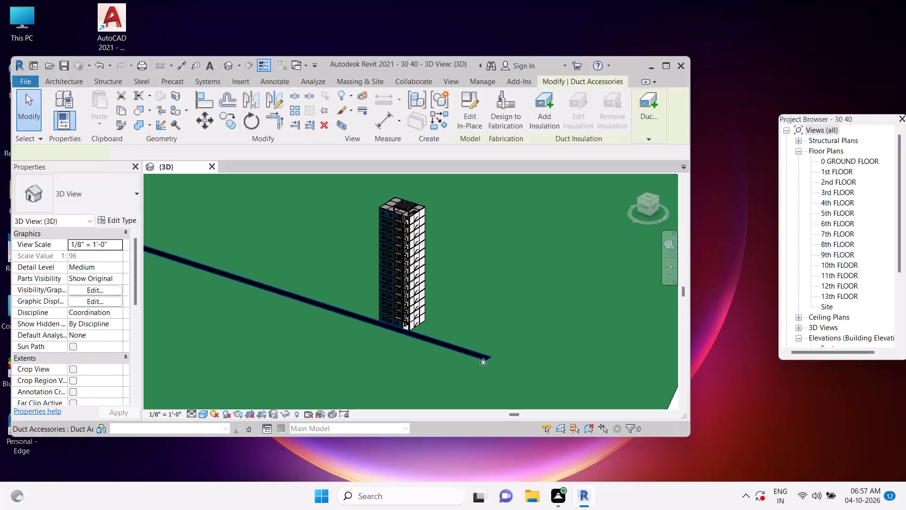
left_click_drag(493, 360, 583, 399)
key("Escape")
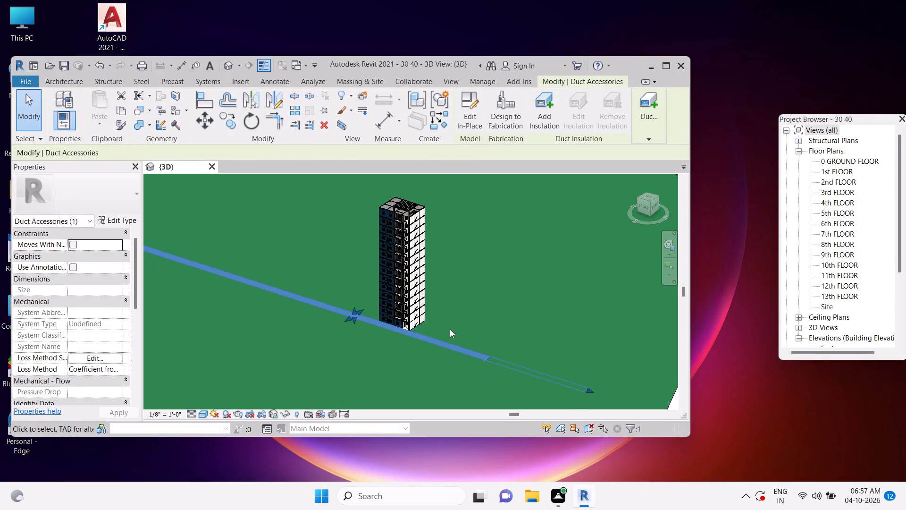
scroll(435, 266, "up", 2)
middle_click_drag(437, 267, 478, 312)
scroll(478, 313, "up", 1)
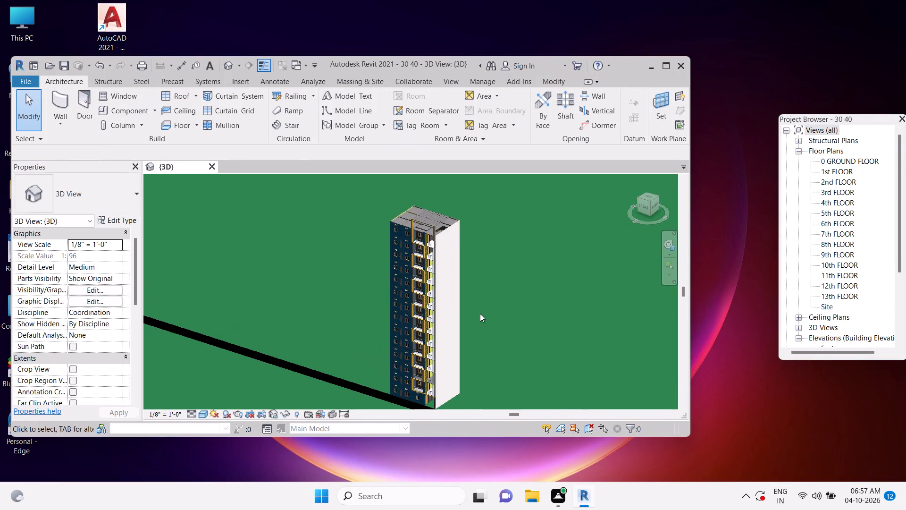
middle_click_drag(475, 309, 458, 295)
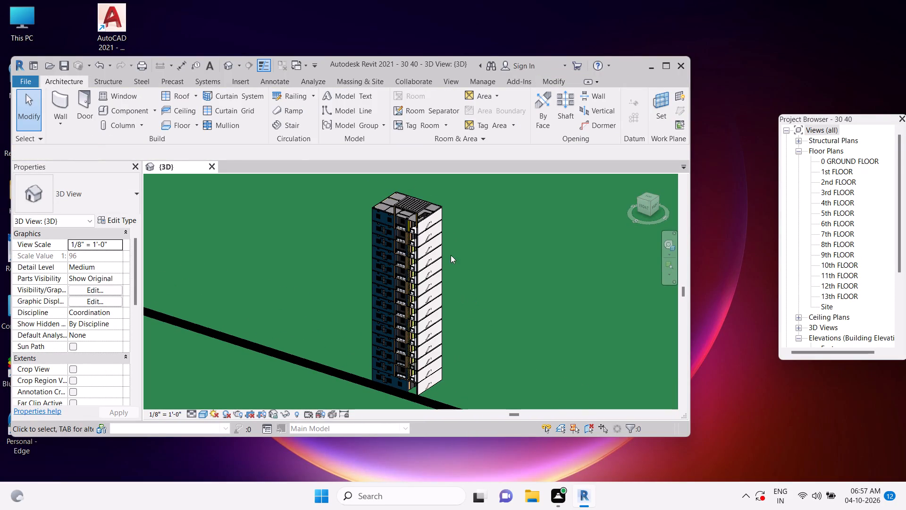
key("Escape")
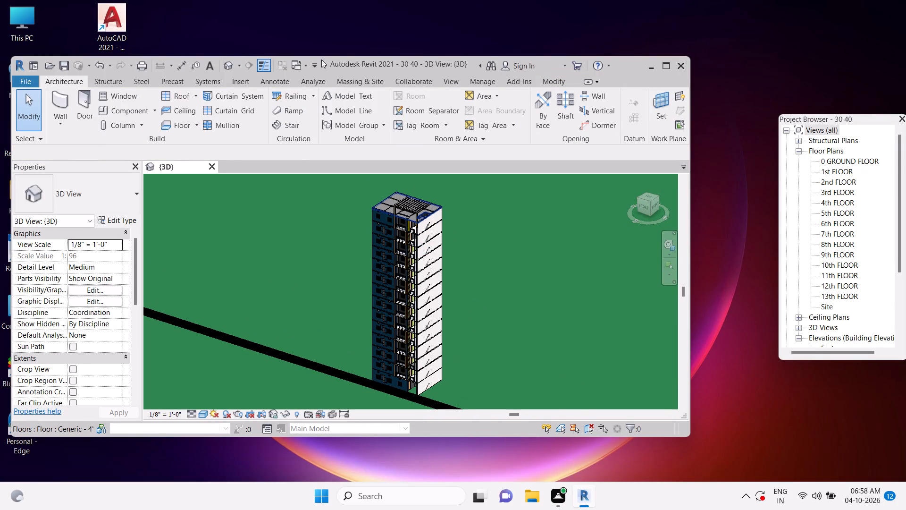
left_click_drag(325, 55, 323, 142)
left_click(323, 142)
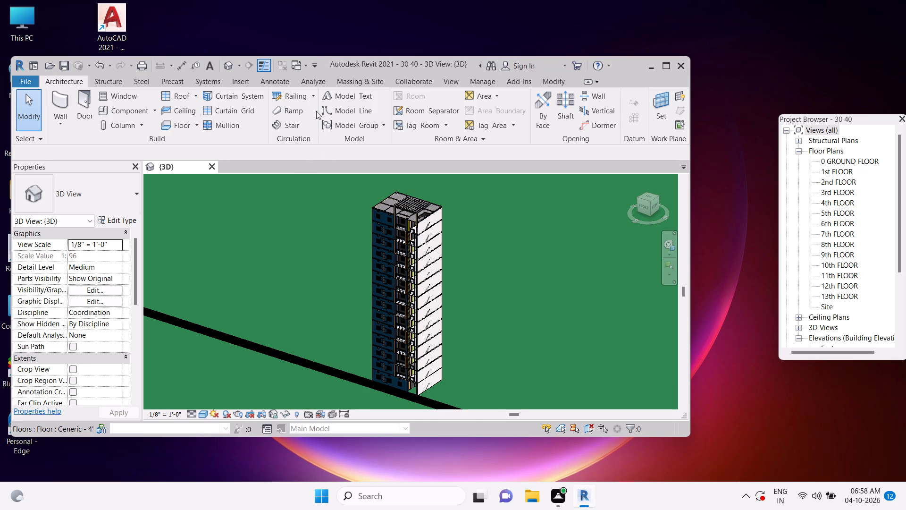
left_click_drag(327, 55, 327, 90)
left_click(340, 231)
Open the slatted pergola on the tower's roof for in-place editing.
scroll(424, 217, "up", 3)
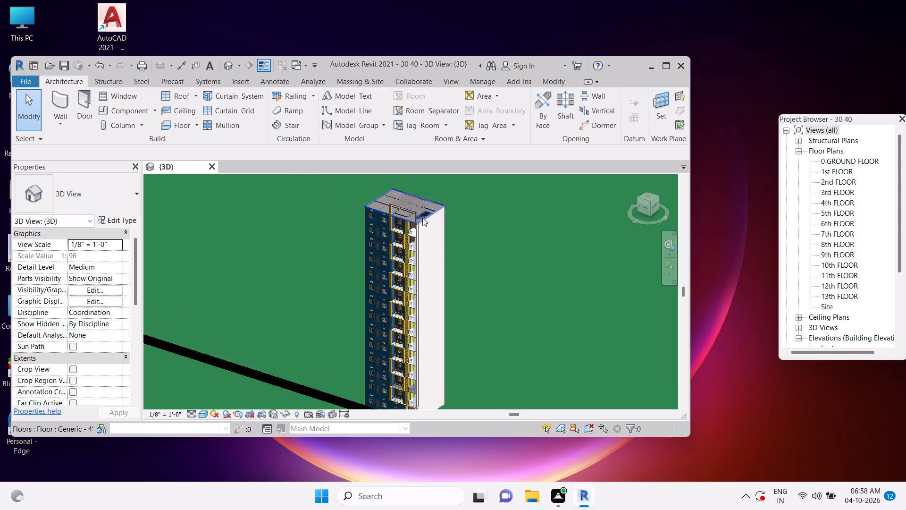
scroll(408, 218, "up", 9)
key("Escape")
scroll(442, 209, "up", 1)
middle_click_drag(441, 211, 437, 264)
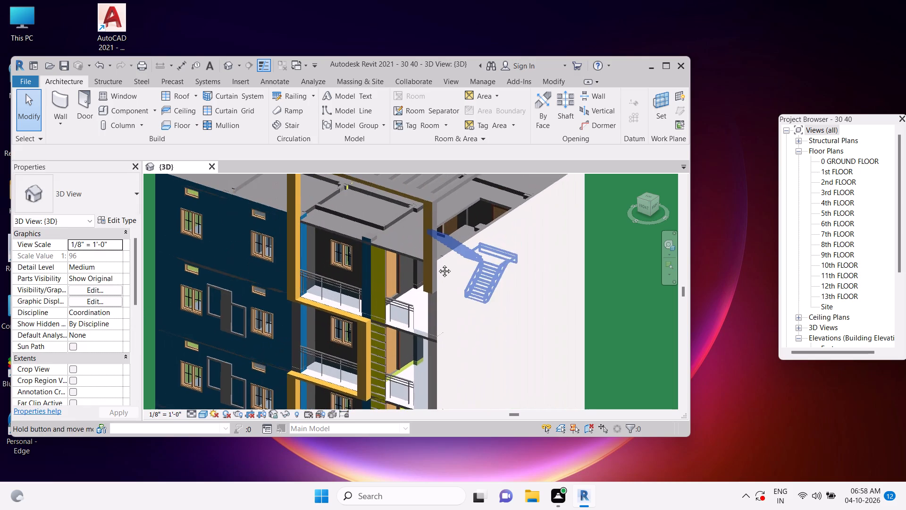
middle_click_drag(437, 264, 438, 277)
key("Escape")
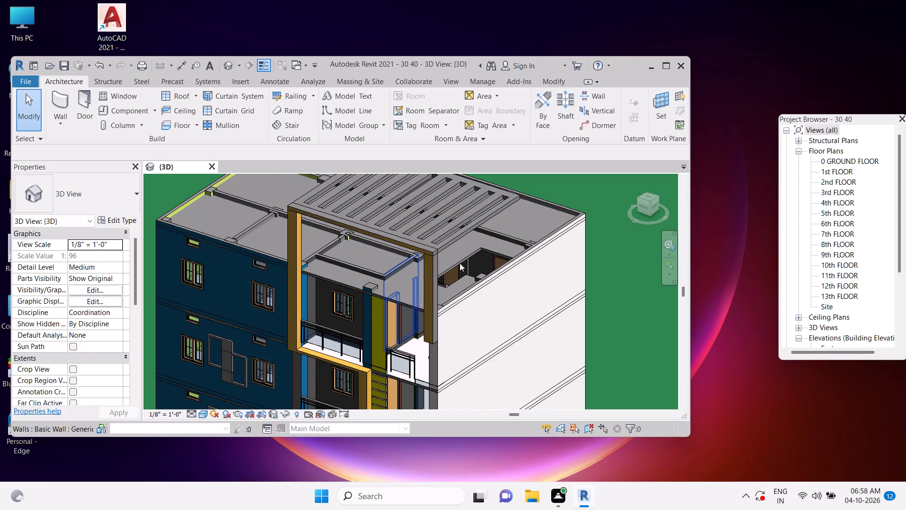
scroll(443, 243, "up", 3)
key("Escape")
key("Escape")
key("p")
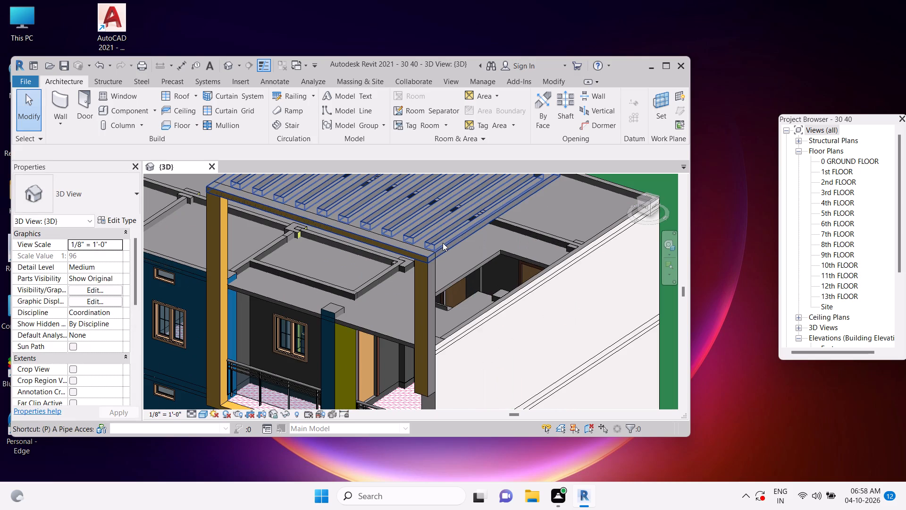
key("Escape")
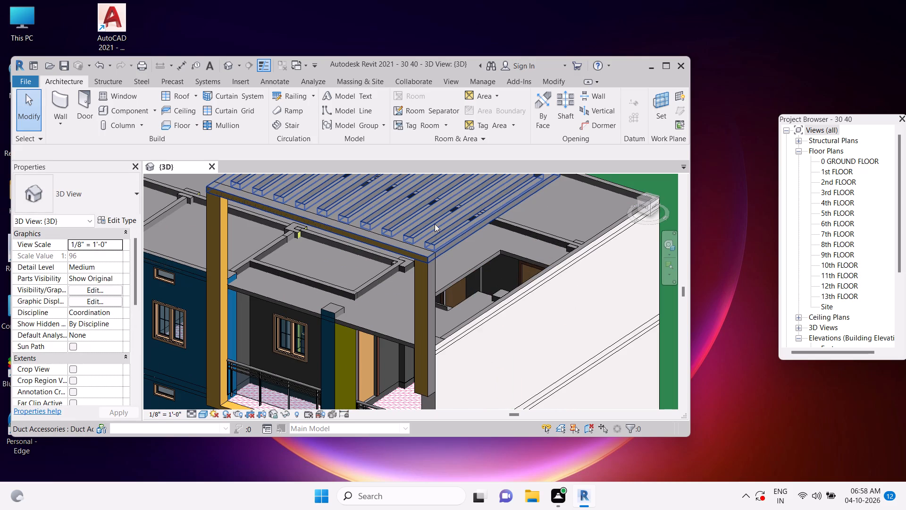
left_click(445, 230)
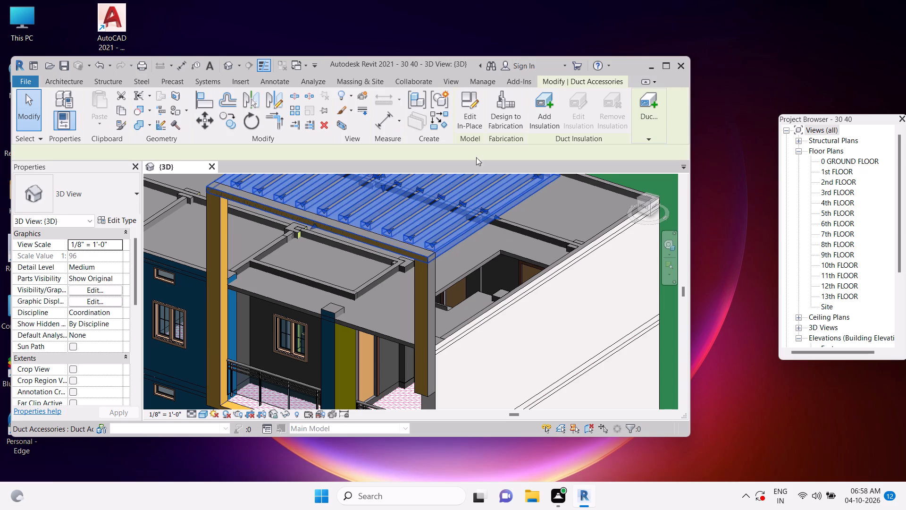
left_click(470, 129)
Search the materials for "white" and paint the pergola's slatted top face with Clad - White.
scroll(460, 290, "down", 3)
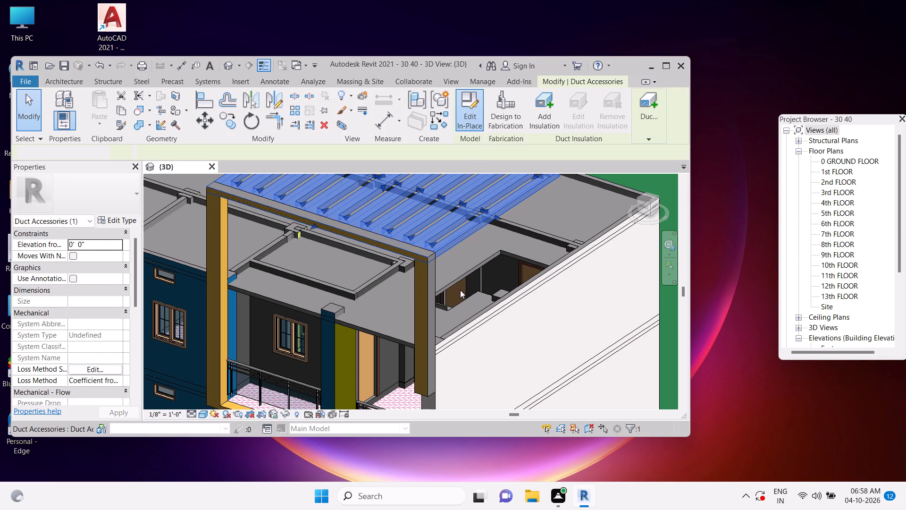
scroll(460, 290, "down", 2)
type("pt")
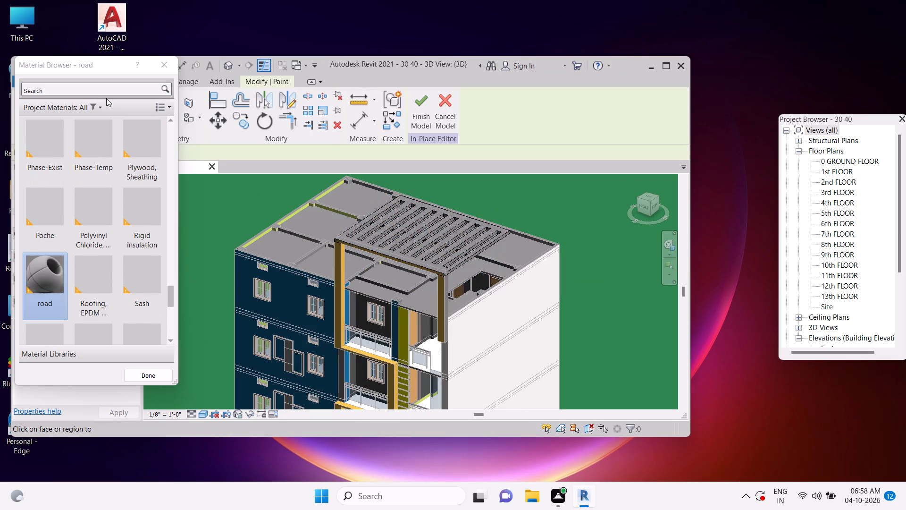
left_click(82, 93)
type("white")
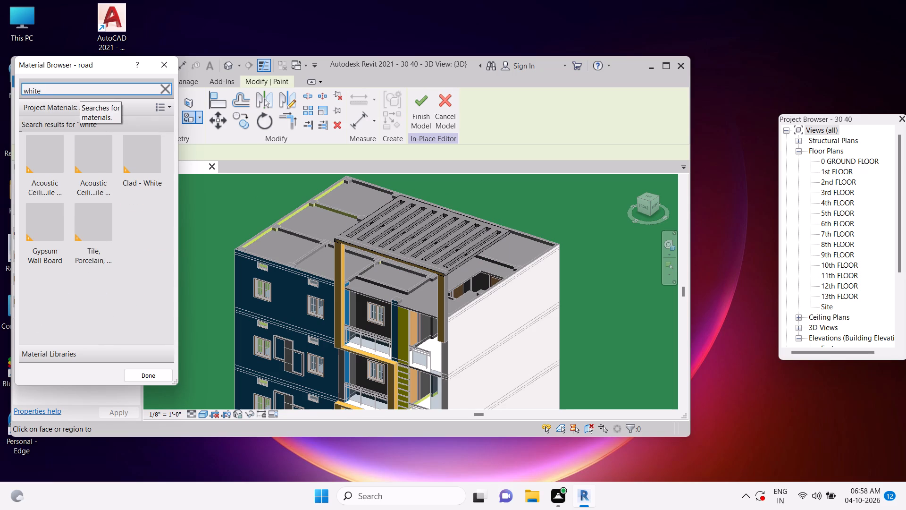
left_click(143, 158)
scroll(393, 244, "up", 4)
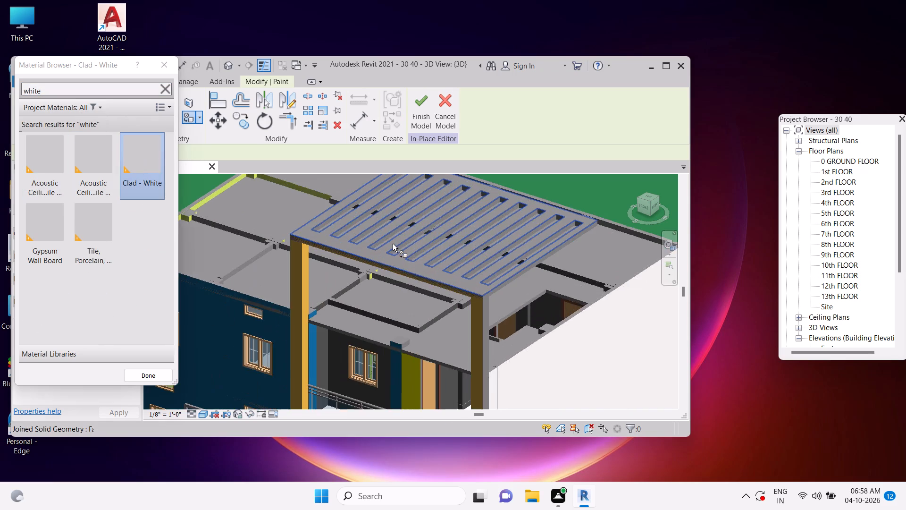
scroll(393, 244, "up", 5)
left_click(390, 245)
Paint the inner side face of the pergola's first slot with Clad - White and finish the in-place edit.
scroll(389, 246, "down", 4)
scroll(396, 250, "up", 2)
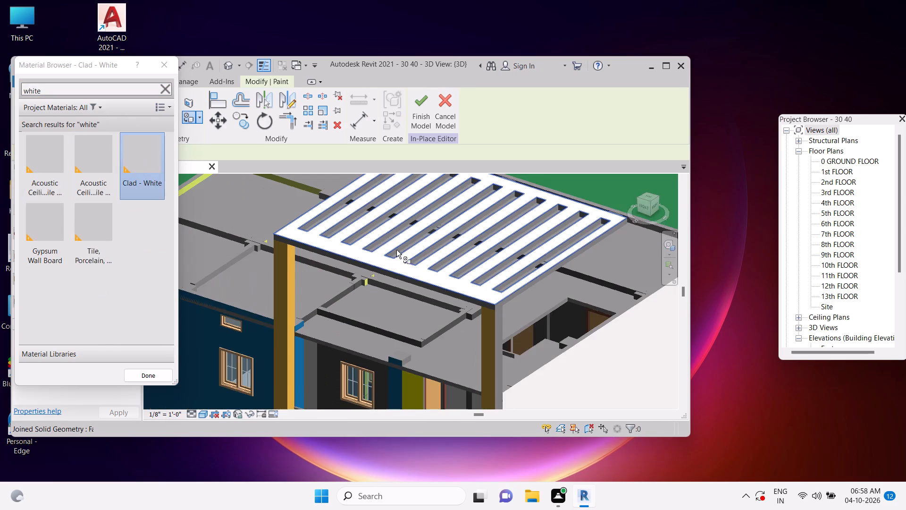
scroll(396, 250, "up", 5)
middle_click_drag(347, 255, 496, 364)
scroll(344, 301, "up", 4)
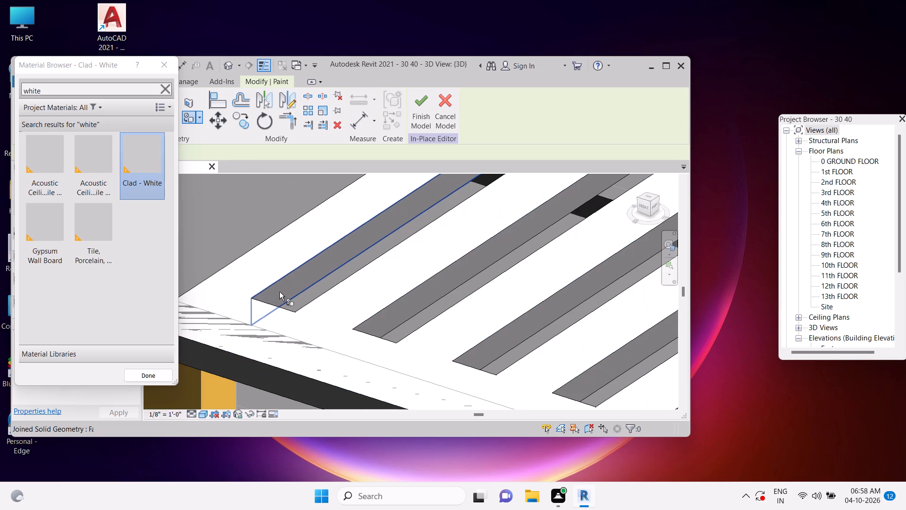
left_click(279, 290)
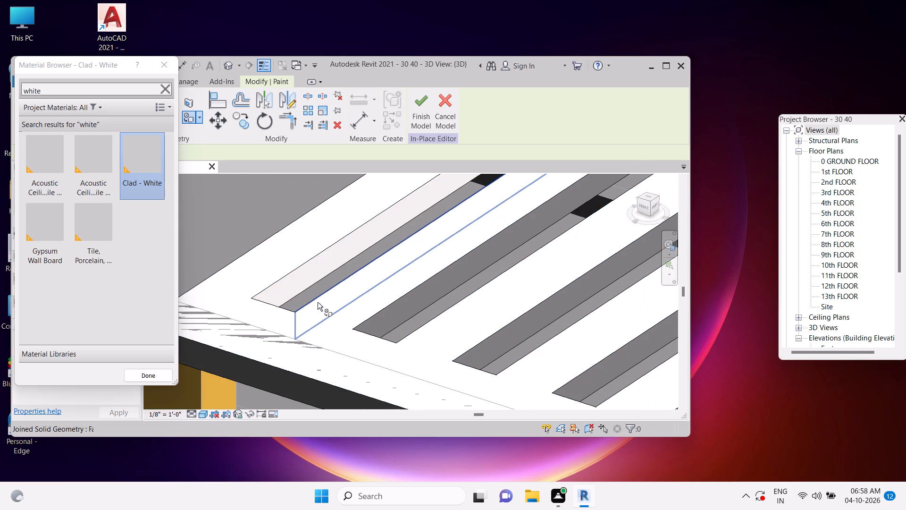
left_click(317, 302)
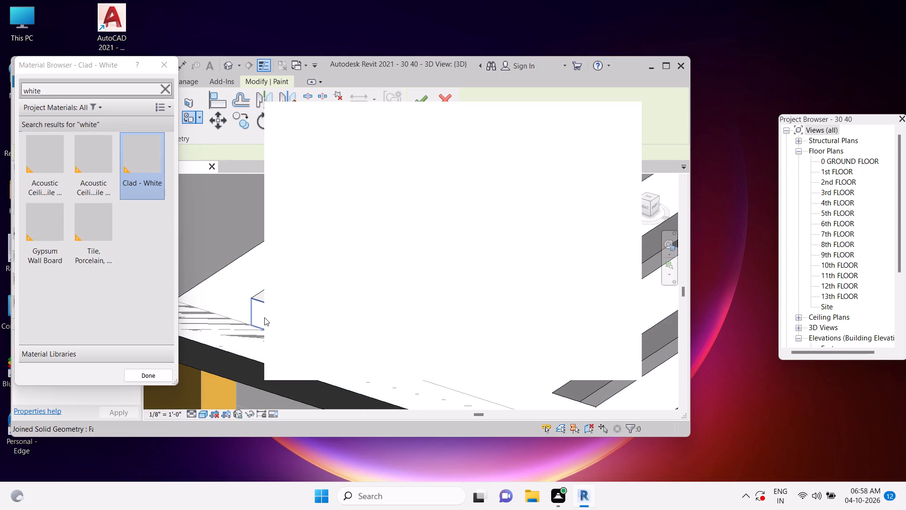
left_click(262, 307)
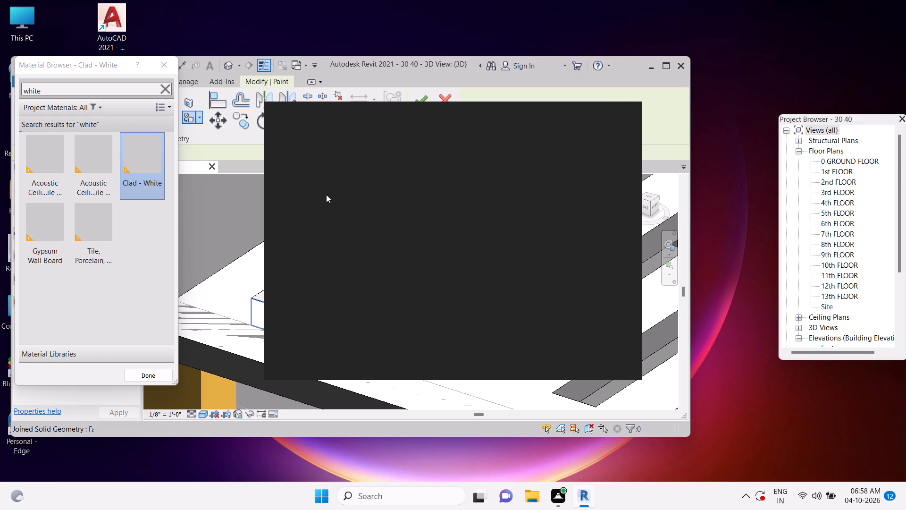
key("Escape")
left_click(420, 97)
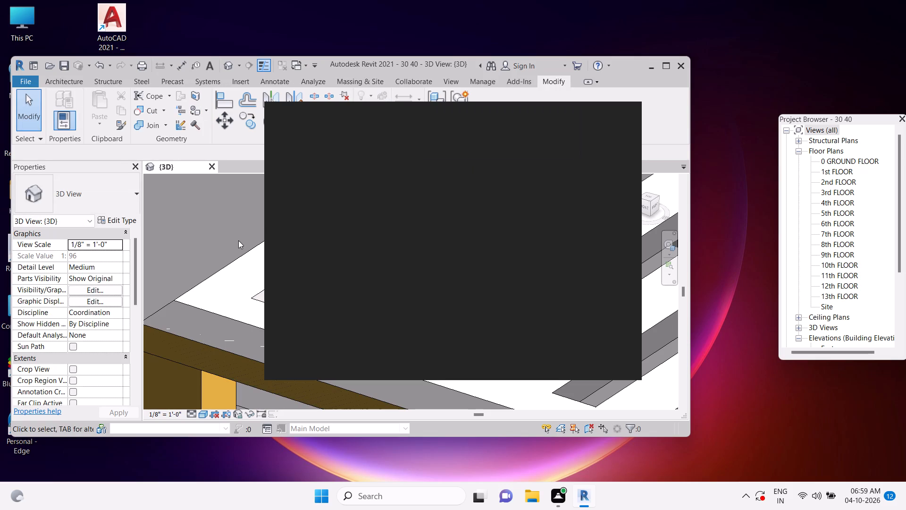
Dismiss the Autodesk notice covering the 3D view and clear the selection.
key("Escape")
key("Escape")
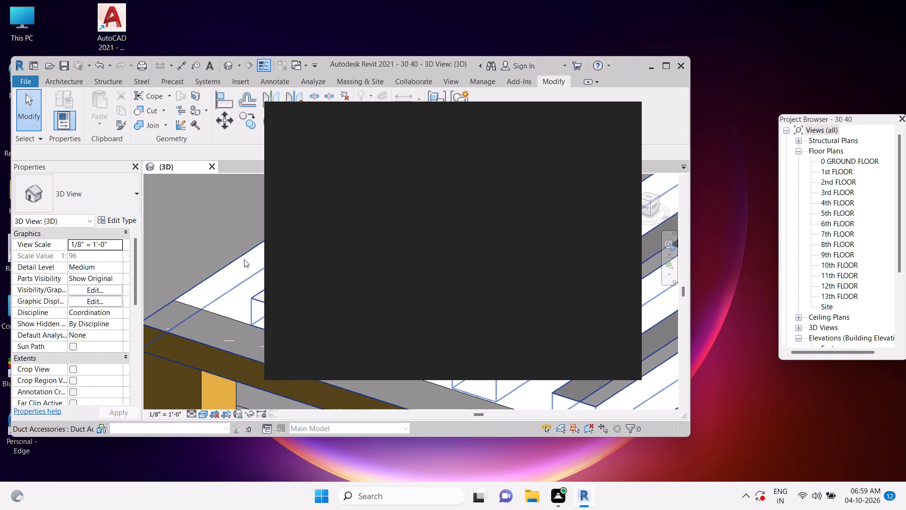
left_click(245, 259)
key("Escape")
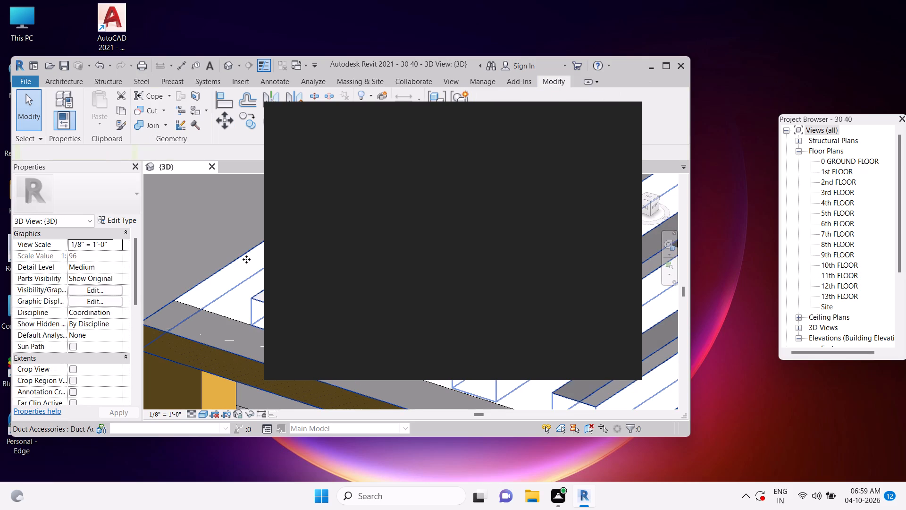
key("Escape")
key("Escape")
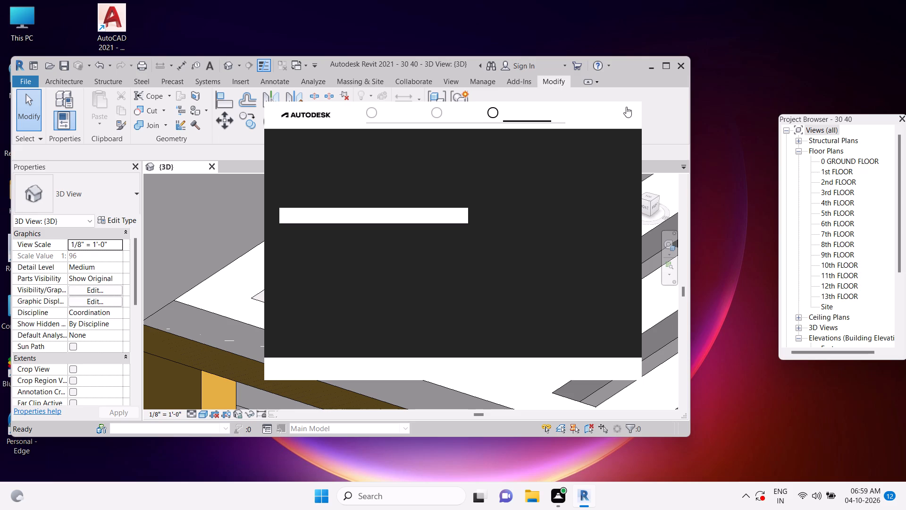
left_click(624, 109)
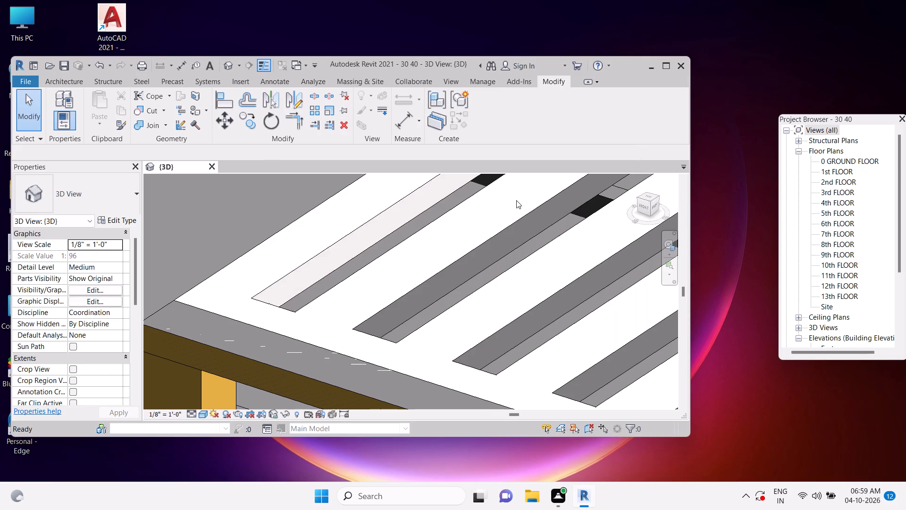
key("Escape")
Reopen the slatted roof pergola for in-place editing.
scroll(366, 285, "down", 4)
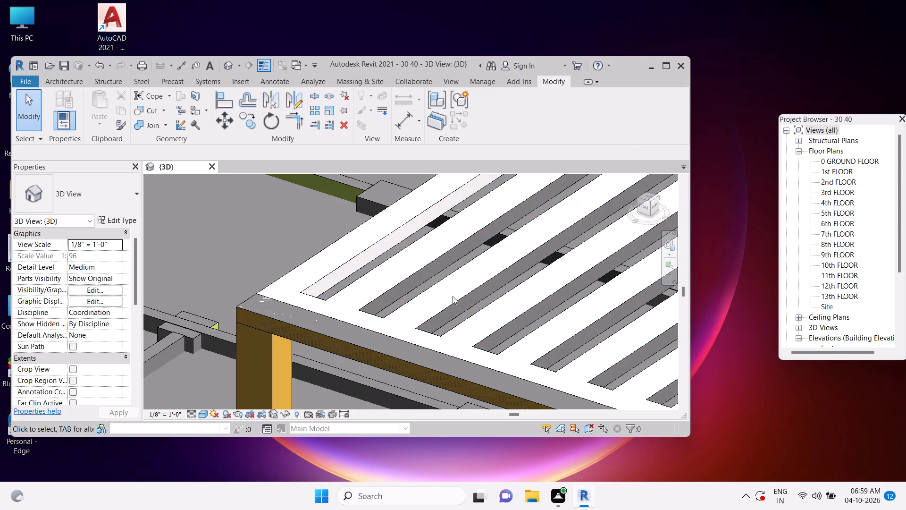
double_click(453, 296)
left_click(454, 299)
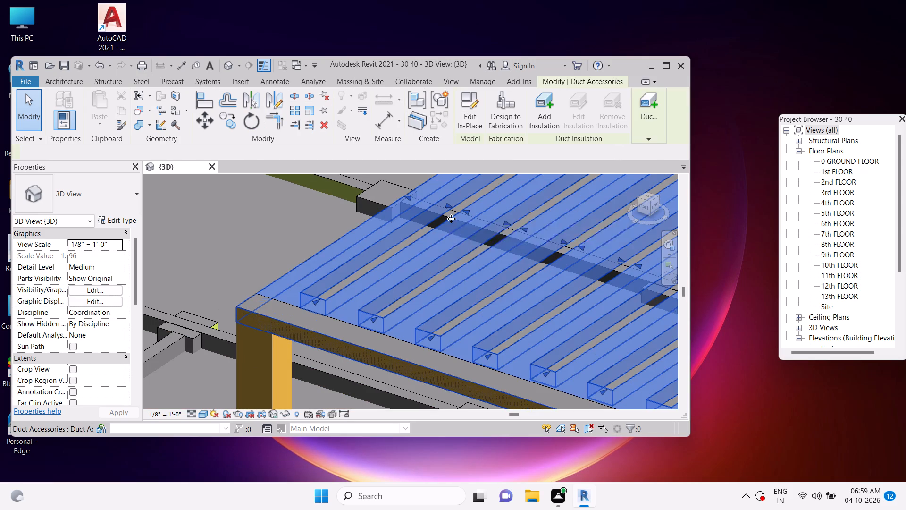
left_click(473, 118)
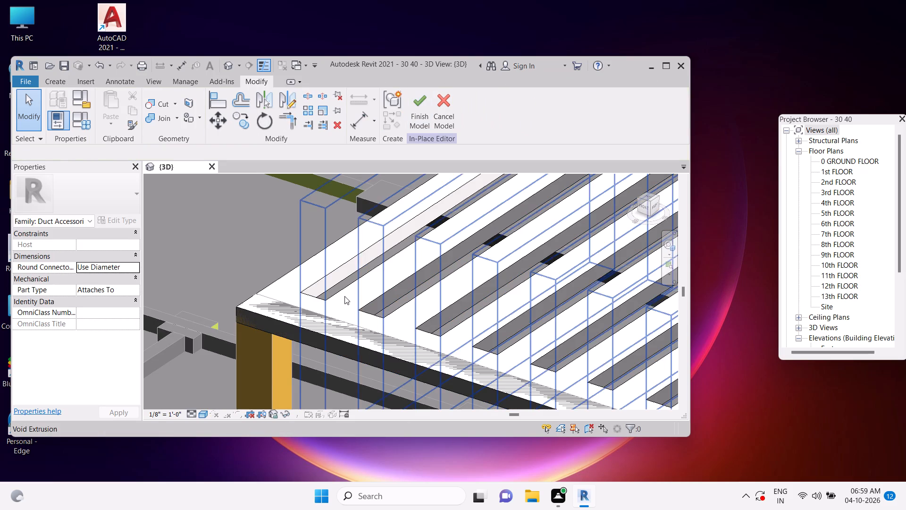
Paint the inner side faces of the pergola's first five slots with the Clad - White material.
scroll(344, 296, "up", 4)
key("Escape")
type("pt")
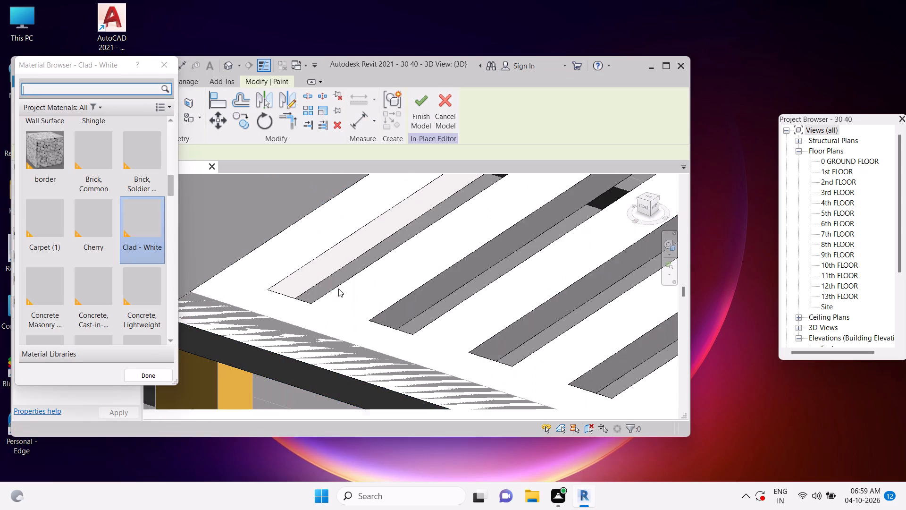
left_click(148, 219)
left_click(342, 285)
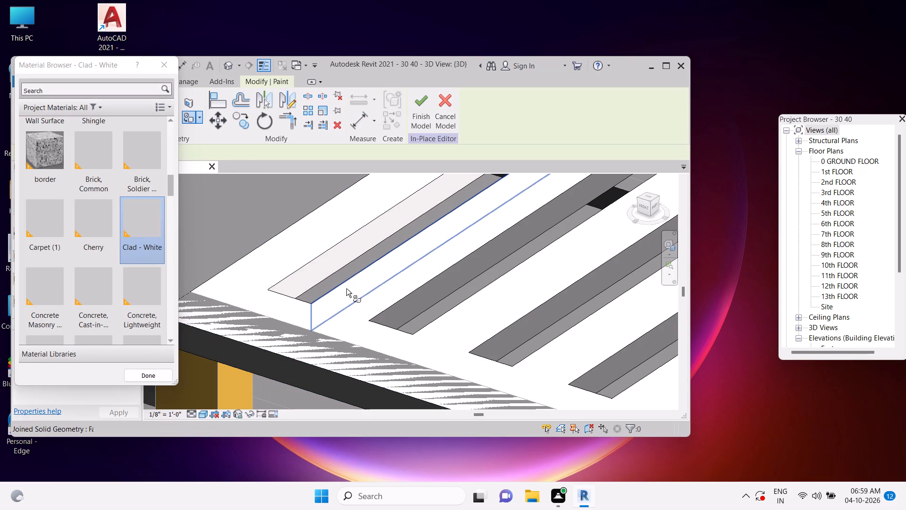
left_click(404, 309)
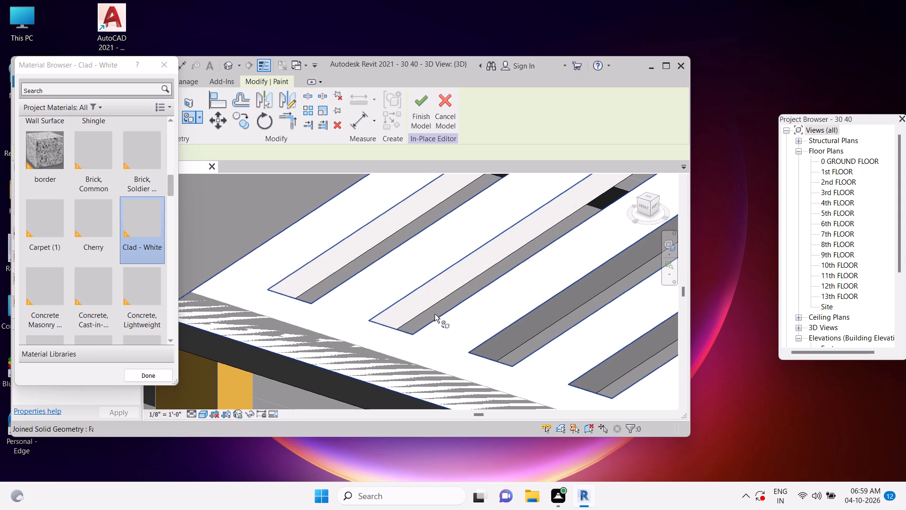
left_click(444, 317)
left_click(498, 343)
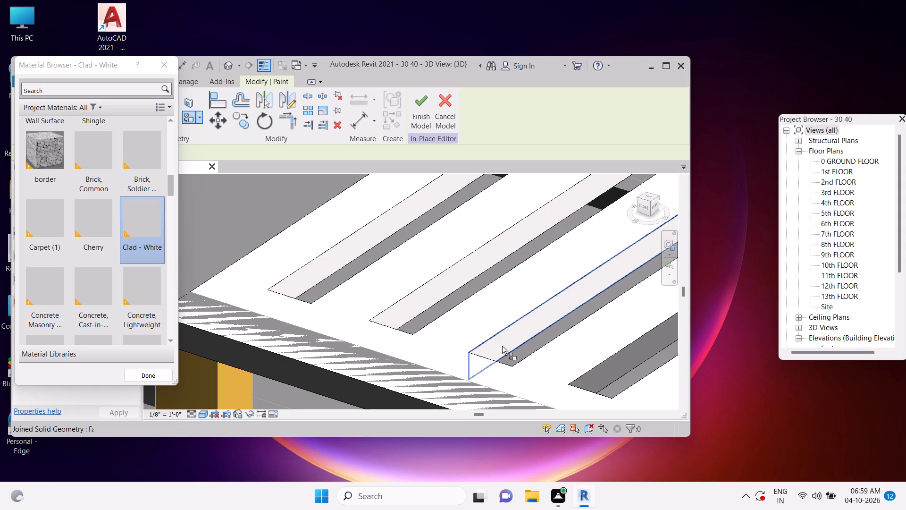
middle_click_drag(496, 344, 354, 266)
left_click(399, 275)
left_click(454, 295)
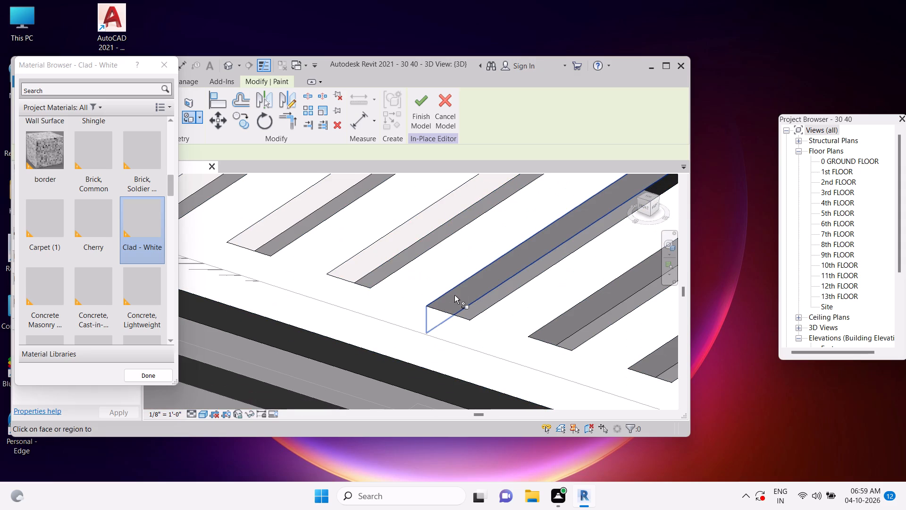
middle_click_drag(468, 316, 350, 320)
left_click(370, 314)
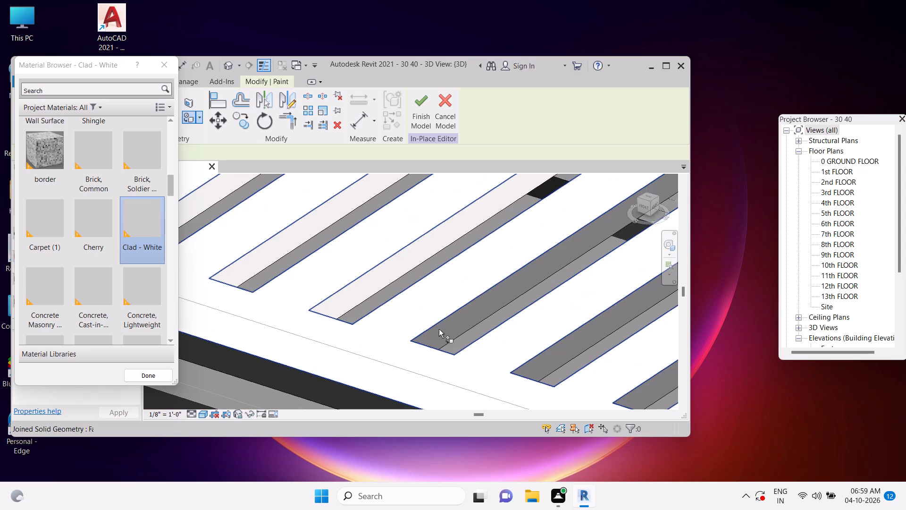
left_click(444, 334)
left_click(476, 344)
Paint the inner side faces of the pergola's remaining slots and its outer side face beyond the last slot with Clad - White.
middle_click_drag(504, 347, 384, 303)
left_click(432, 317)
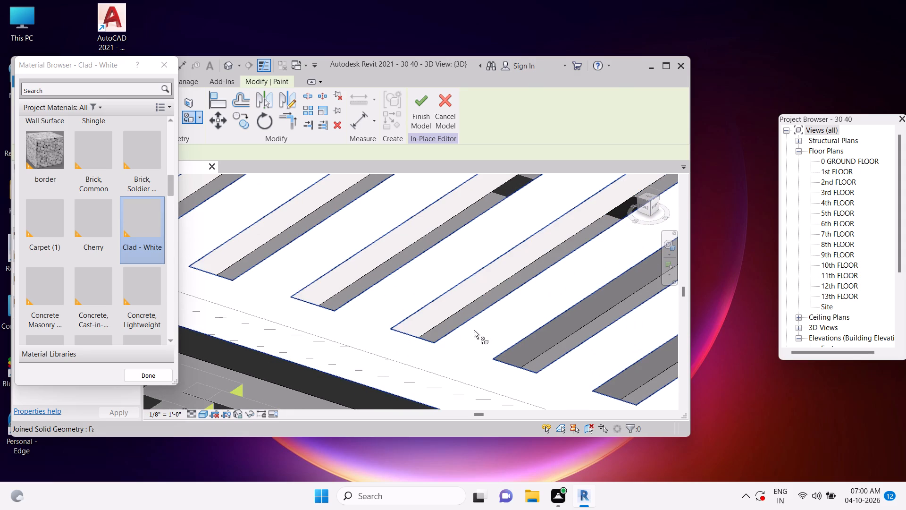
left_click(467, 326)
left_click(528, 349)
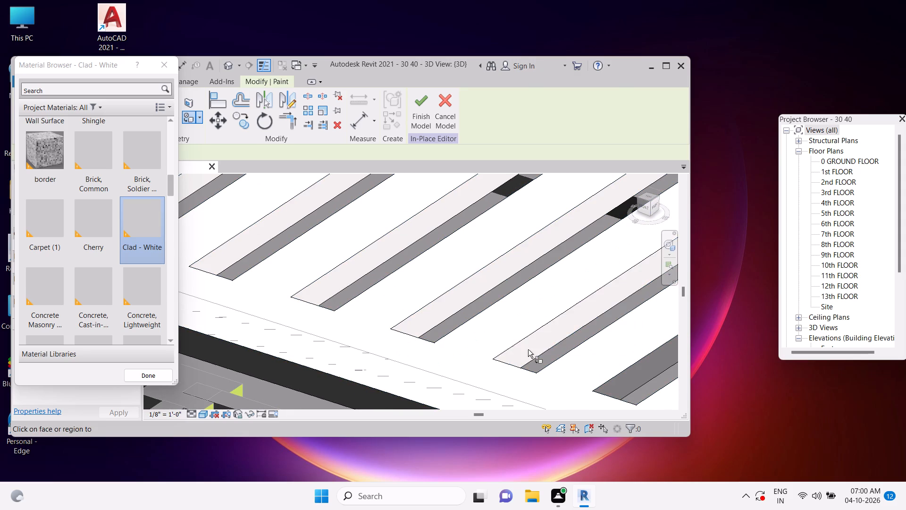
middle_click_drag(544, 364, 386, 333)
left_click(415, 323)
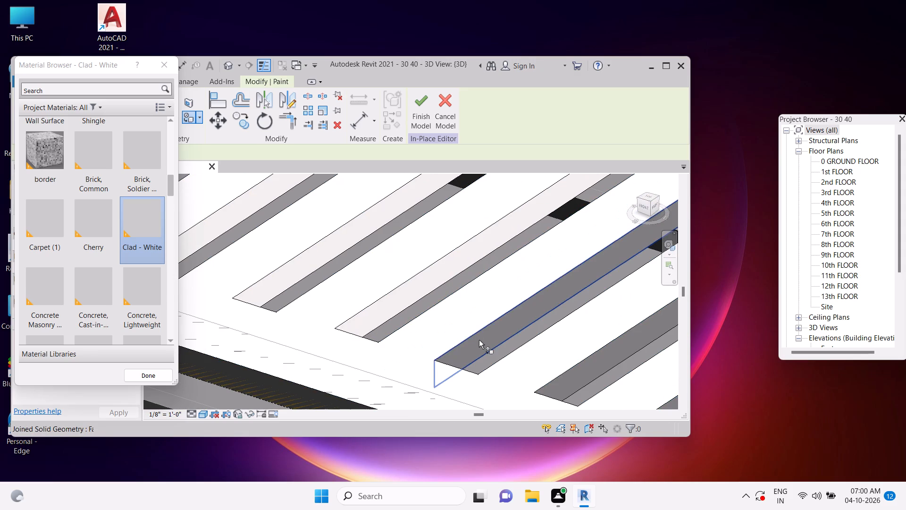
left_click(479, 340)
middle_click_drag(492, 347, 348, 313)
left_click(376, 316)
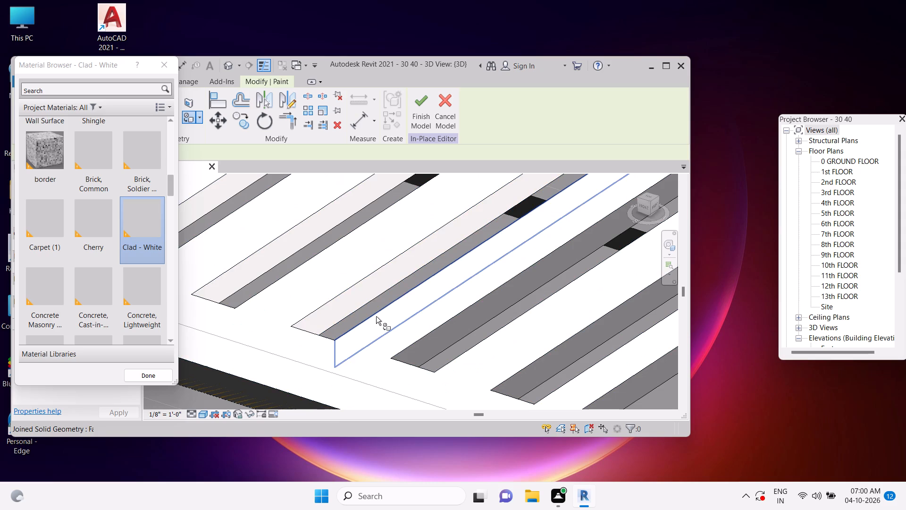
left_click(428, 343)
middle_click_drag(467, 364, 360, 342)
scroll(361, 342, "up", 1)
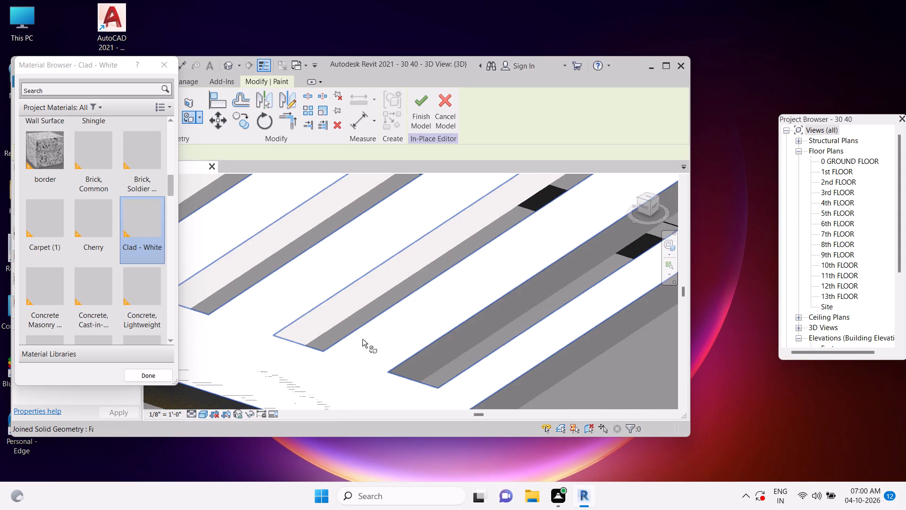
left_click(363, 329)
left_click(443, 348)
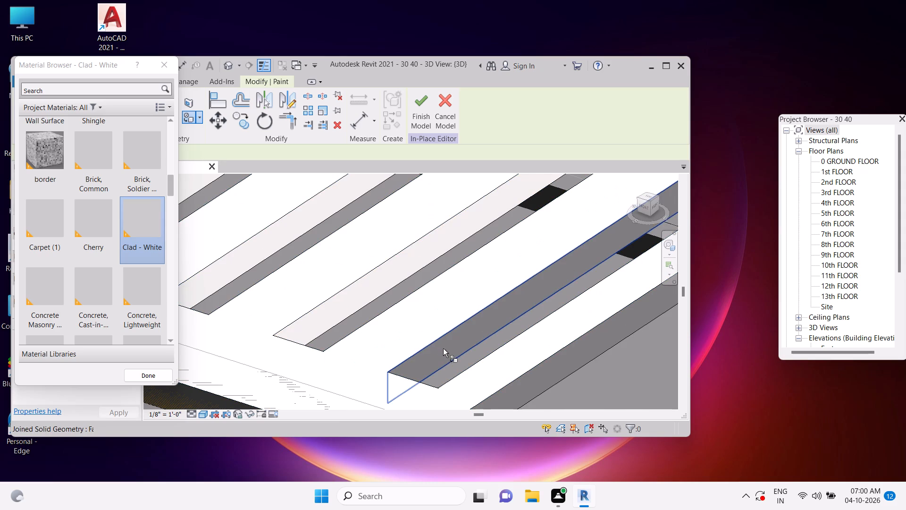
middle_click_drag(462, 361, 343, 330)
left_click(361, 332)
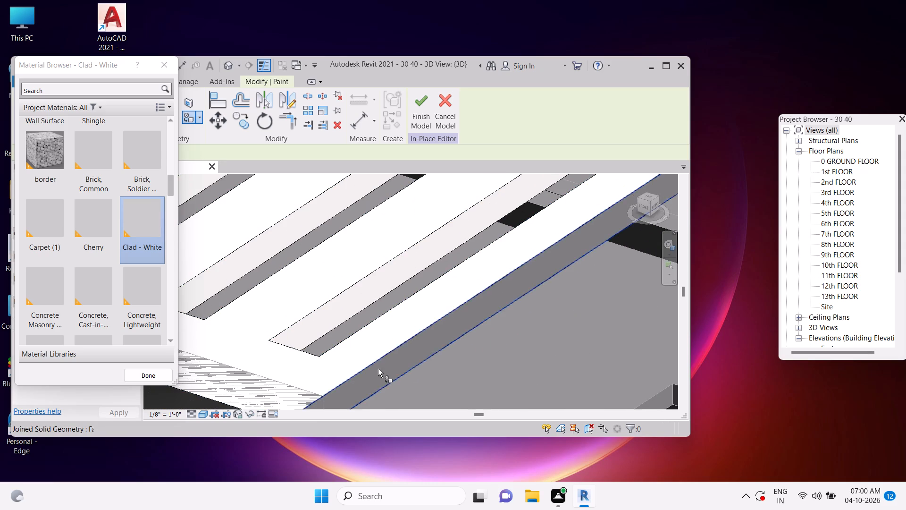
left_click(378, 369)
Paint the far end faces of the pergola's last four slots, starting at its outer side edge, with Clad - White.
scroll(419, 313, "down", 13)
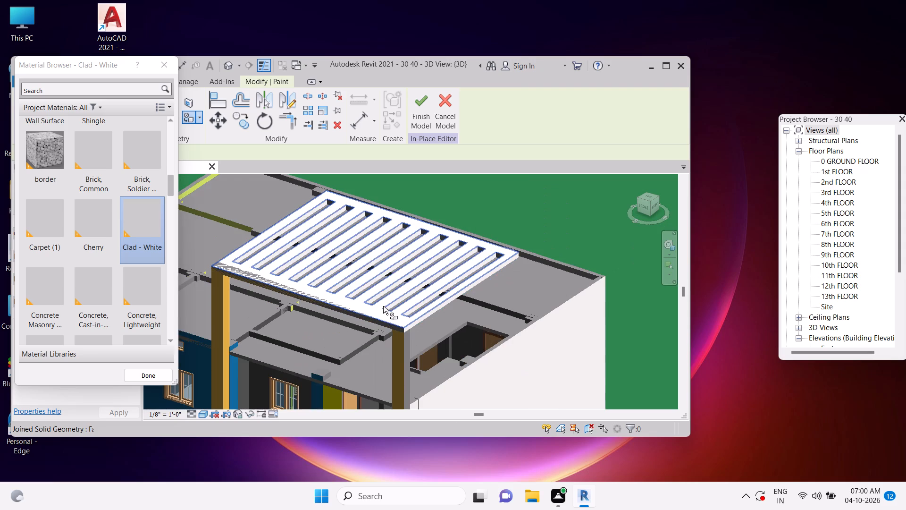
scroll(507, 264, "up", 13)
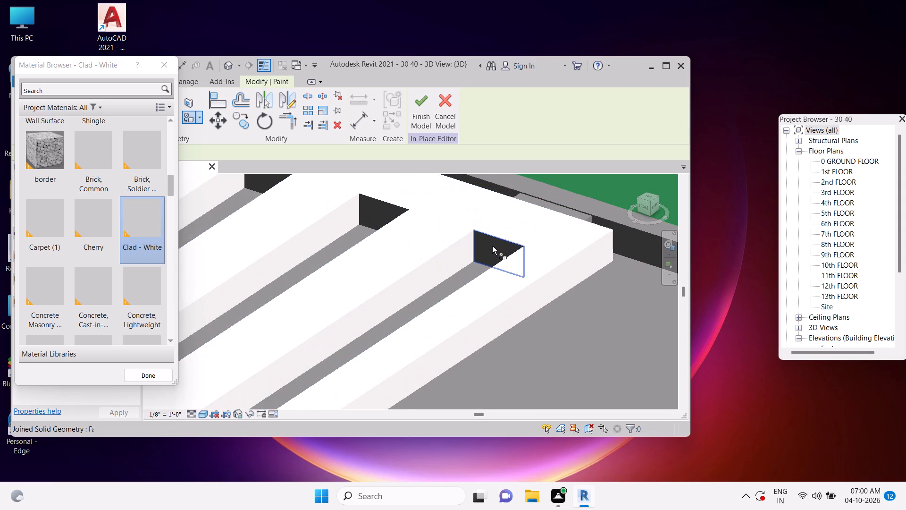
left_click(491, 245)
left_click(579, 221)
middle_click(439, 236)
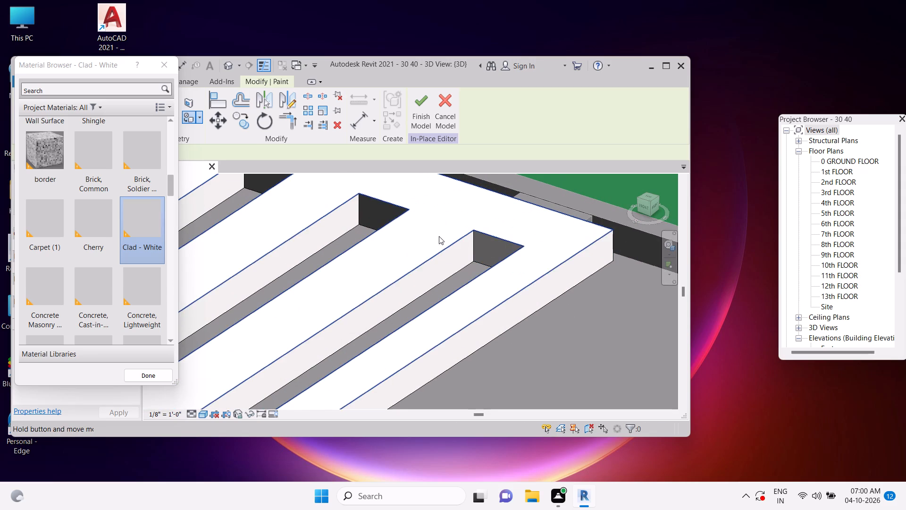
left_click(516, 323)
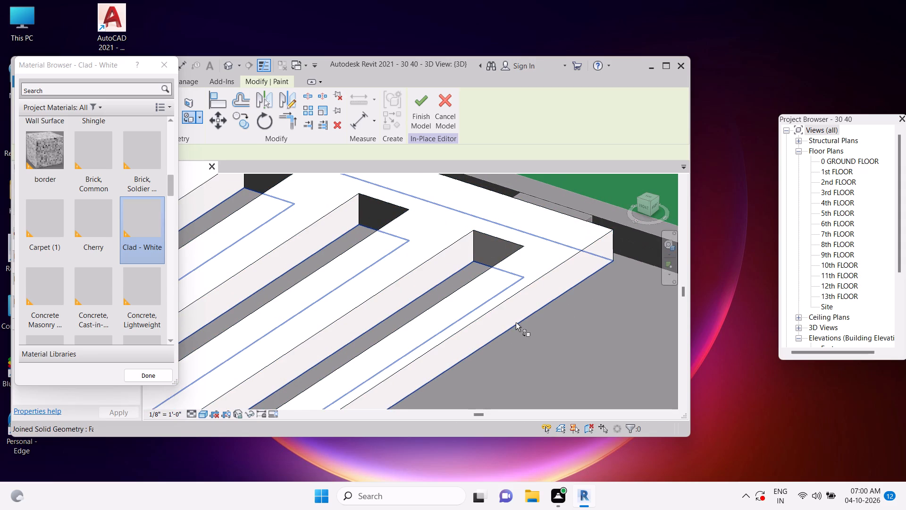
middle_click_drag(460, 278, 513, 365)
left_click(427, 293)
middle_click_drag(361, 290, 451, 318)
left_click(409, 285)
middle_click_drag(393, 283, 524, 337)
left_click(419, 300)
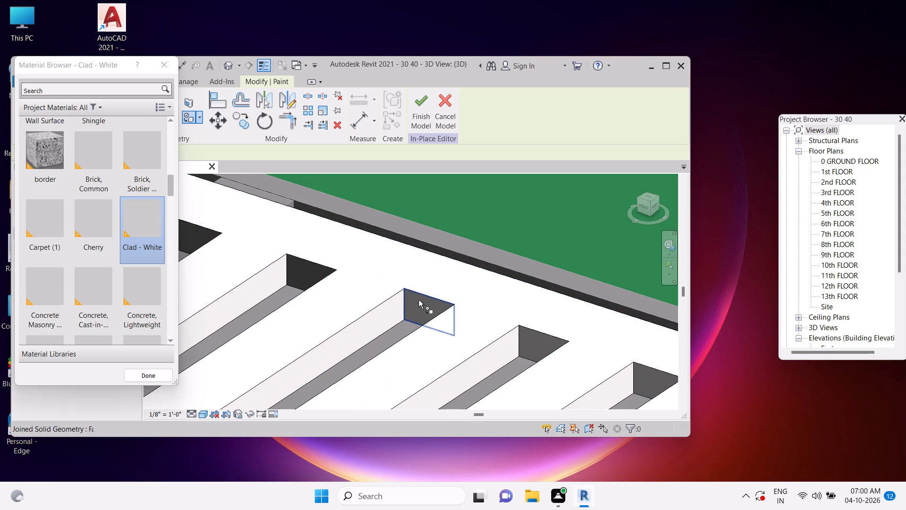
Paint the far end faces of the pergola's other six slots with Clad - White.
middle_click_drag(419, 301, 532, 338)
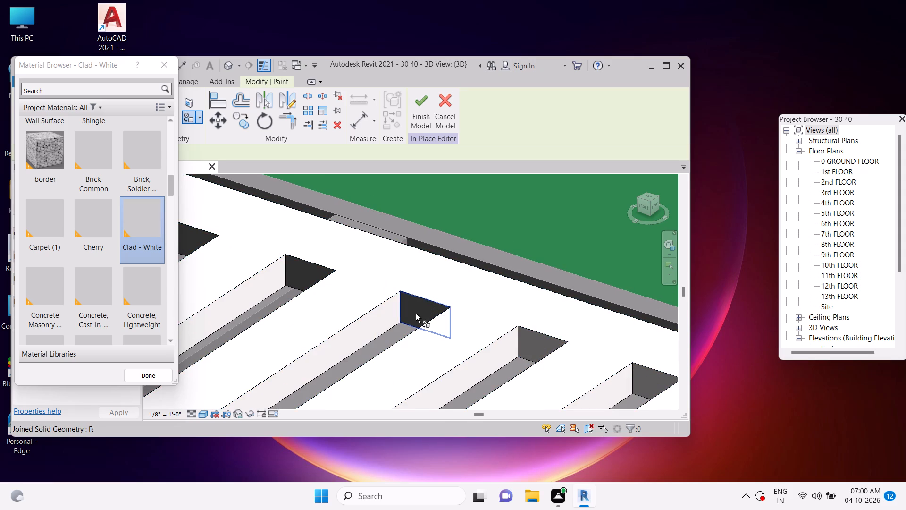
left_click(416, 313)
middle_click_drag(414, 314, 493, 350)
left_click(378, 306)
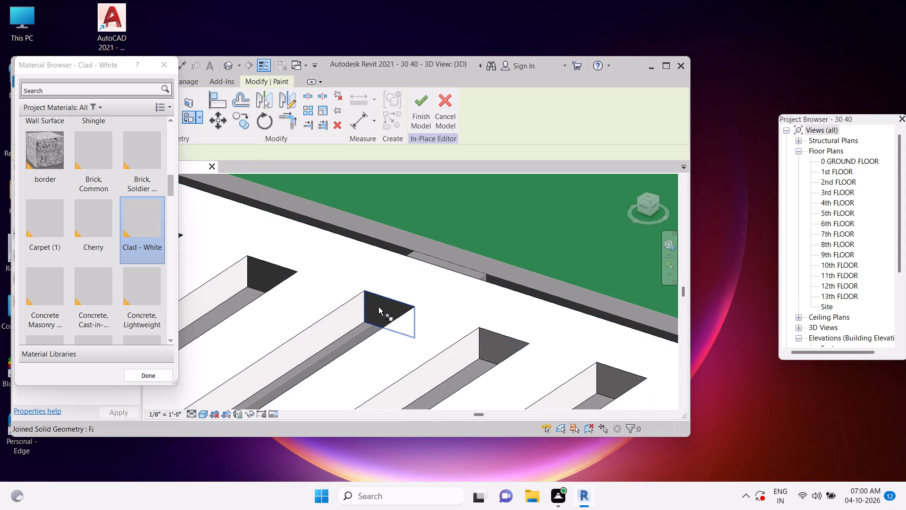
middle_click_drag(350, 296, 460, 324)
left_click(382, 297)
middle_click_drag(380, 297, 515, 338)
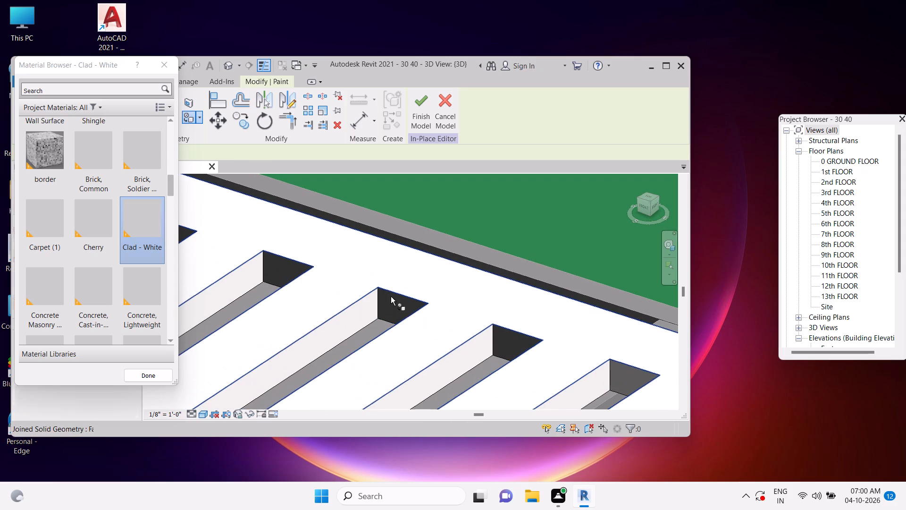
left_click(398, 300)
middle_click_drag(392, 301, 540, 350)
left_click(411, 315)
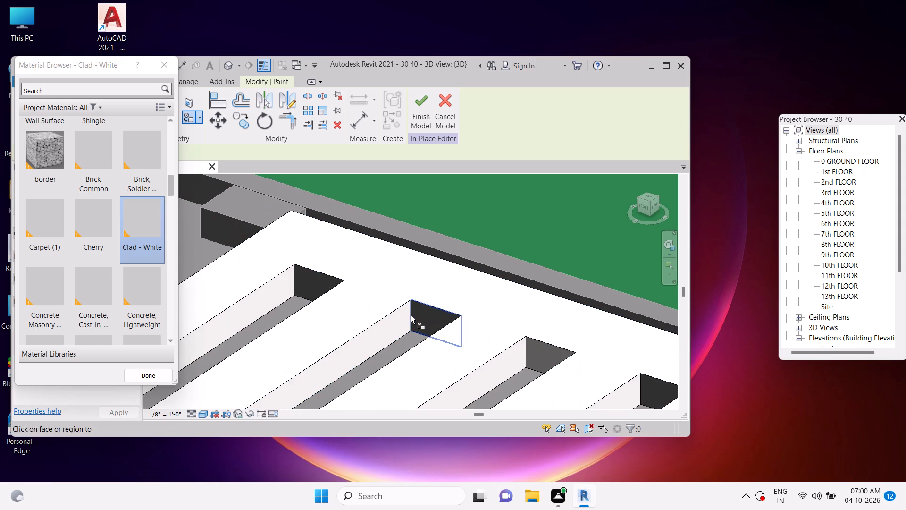
left_click(310, 279)
scroll(401, 264, "down", 9)
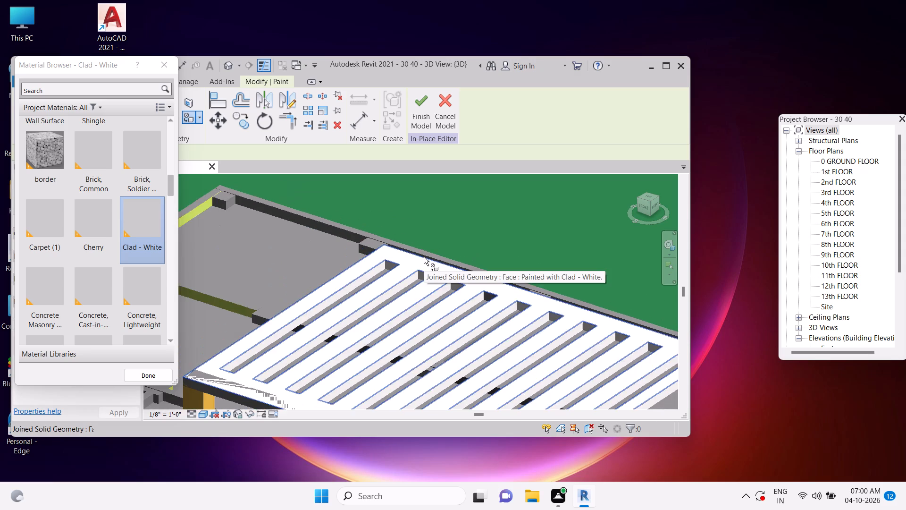
From the opposite side of the tower, paint the opposite end faces of the pergola's second to fifth slots with Clad - White.
scroll(426, 261, "down", 7)
middle_click_drag(468, 348, 382, 351)
scroll(378, 306, "down", 10)
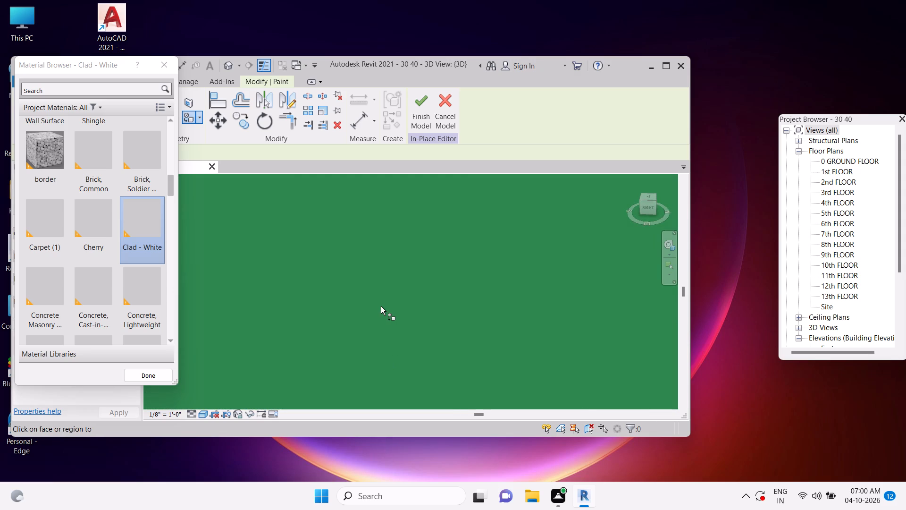
scroll(381, 306, "down", 4)
middle_click_drag(436, 254, 429, 352)
scroll(430, 347, "down", 4)
middle_click_drag(412, 288, 384, 291, "shift")
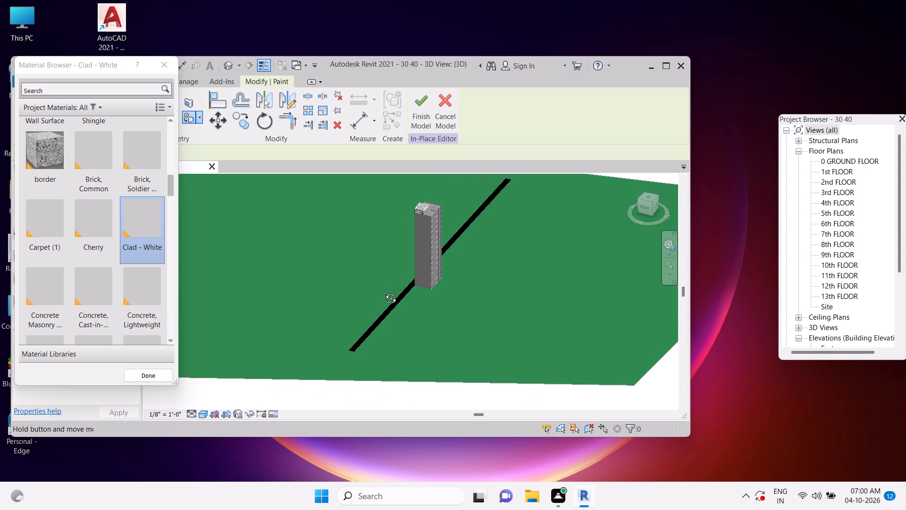
middle_click_drag(384, 291, 370, 279, "shift")
middle_click_drag(483, 248, 433, 335)
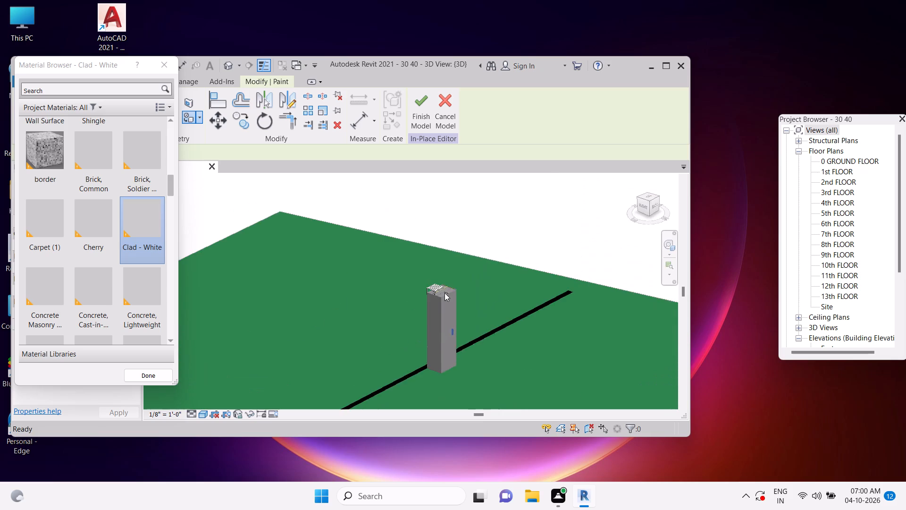
scroll(445, 293, "up", 20)
scroll(445, 293, "up", 7)
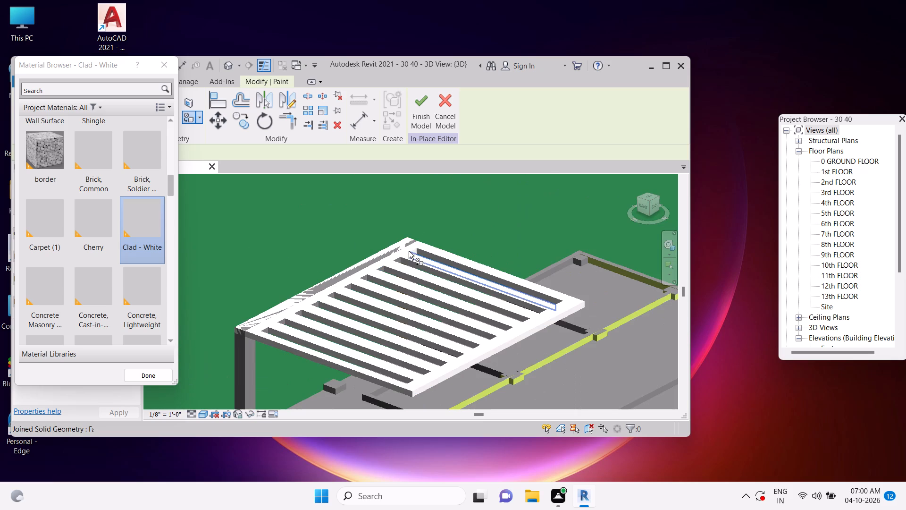
scroll(409, 251, "up", 8)
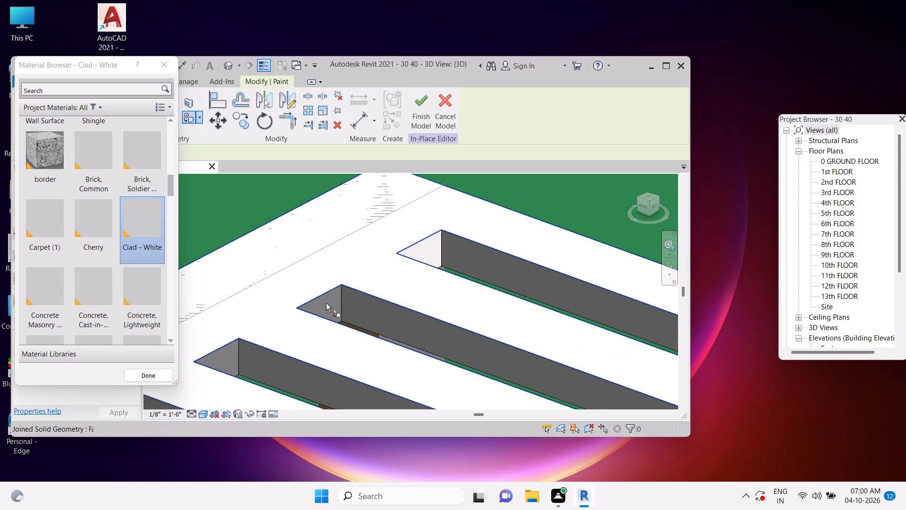
left_click(326, 303)
middle_click_drag(326, 304, 396, 259)
left_click(302, 311)
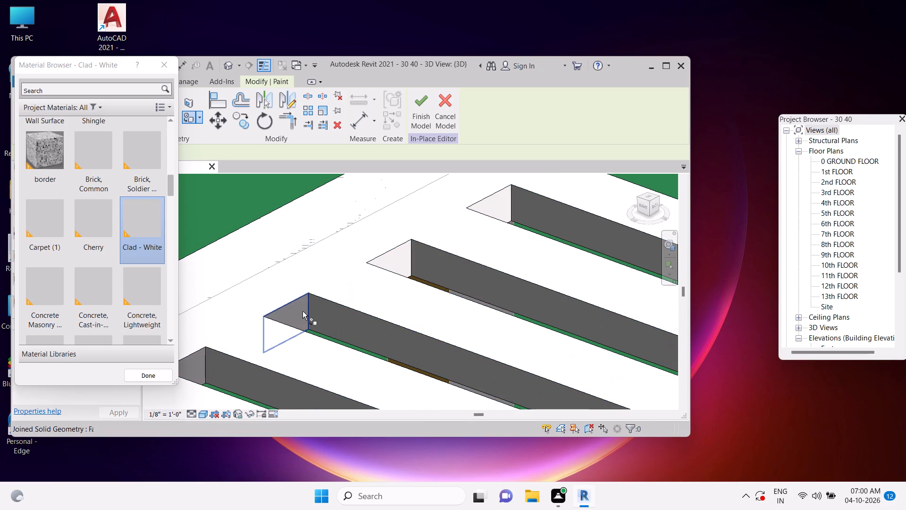
middle_click_drag(303, 312, 436, 244)
left_click(332, 297)
middle_click_drag(332, 297, 474, 231)
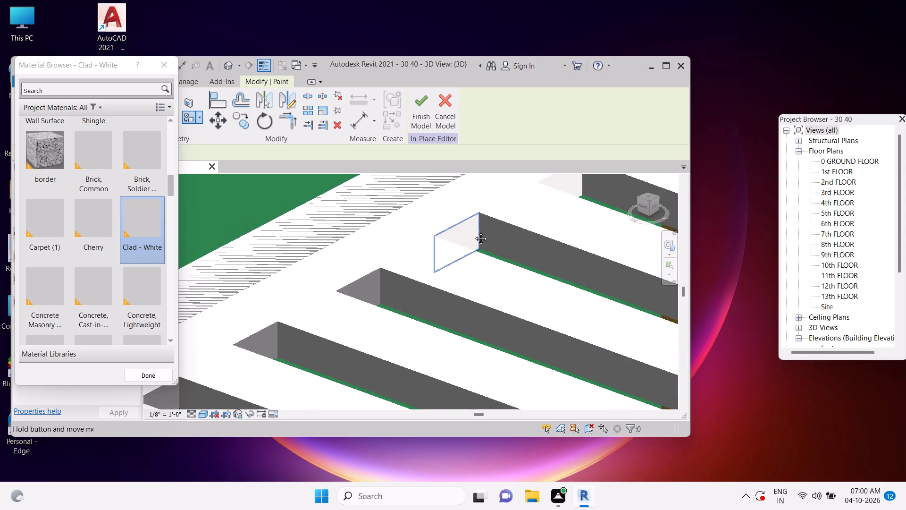
left_click(369, 286)
Paint the same end faces of the pergola's remaining five slots with Clad - White.
middle_click_drag(361, 303, 443, 256)
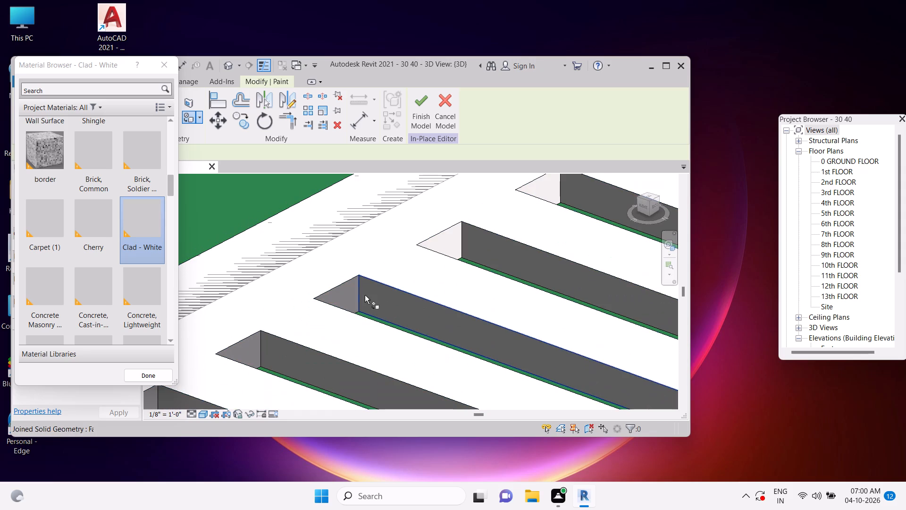
left_click(348, 298)
middle_click_drag(483, 237, 547, 201)
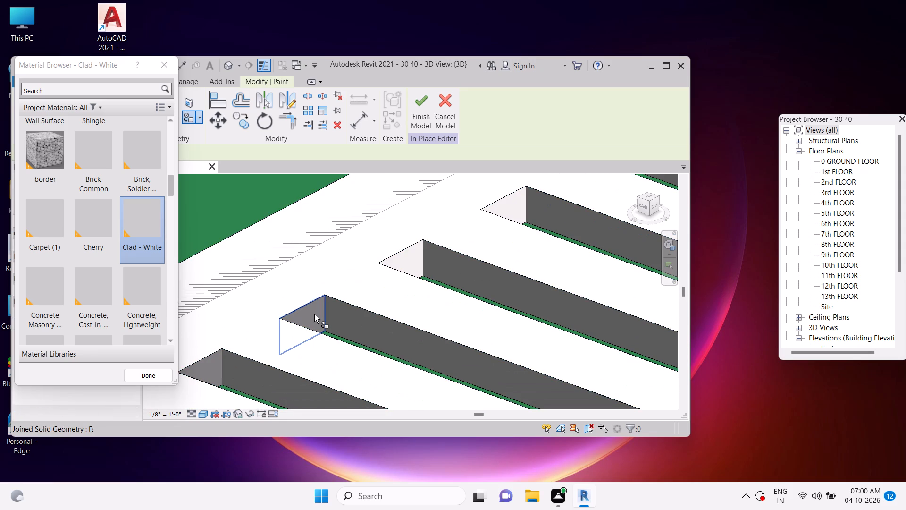
left_click(314, 314)
middle_click_drag(314, 314, 449, 237)
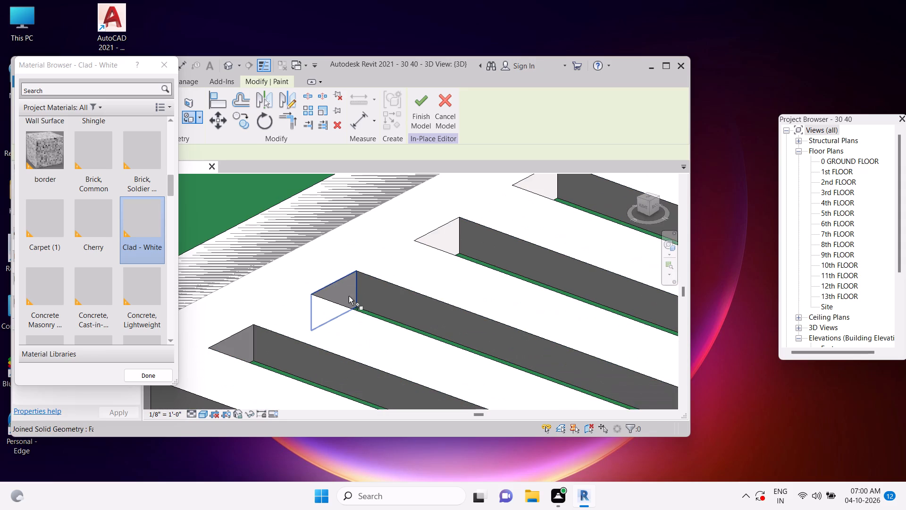
left_click(349, 296)
middle_click_drag(345, 302, 423, 250)
left_click(317, 291)
middle_click_drag(322, 309, 455, 214)
left_click(349, 258)
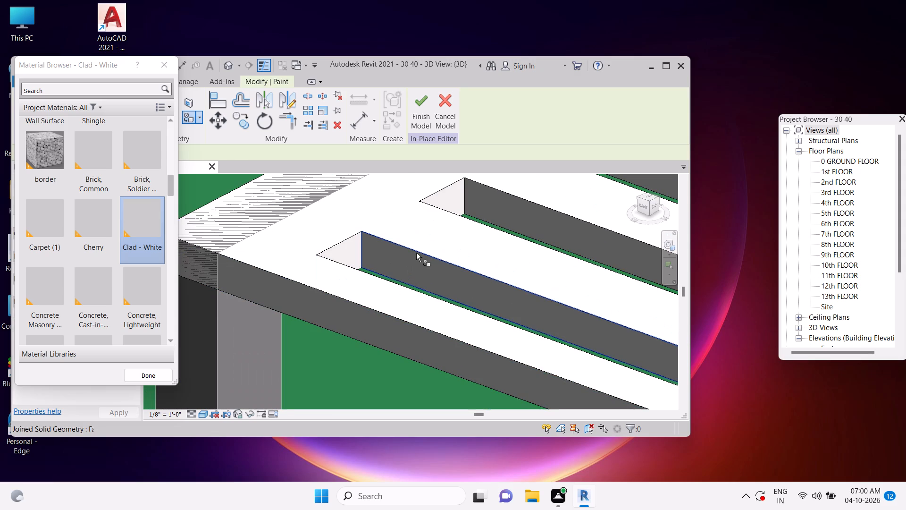
Finish the in-place edit of the roof pergola and leave the Paint command.
left_click(427, 104)
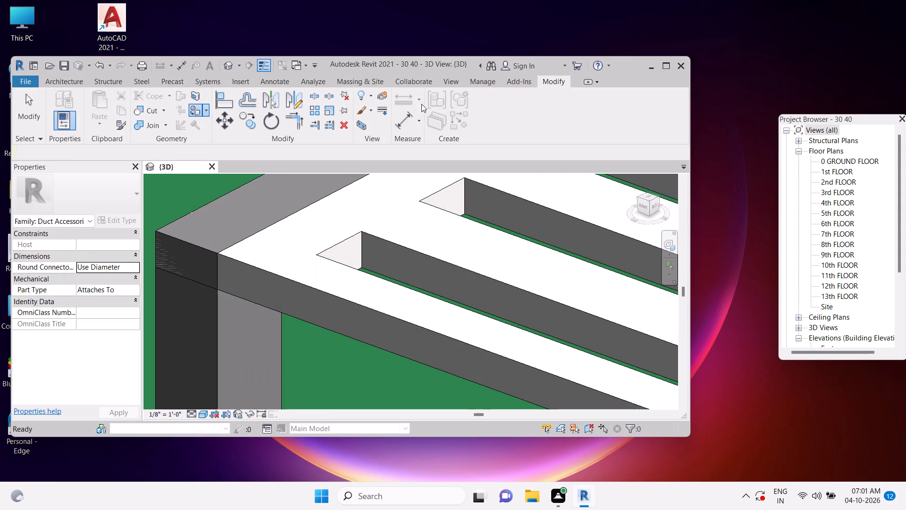
key("Escape")
scroll(388, 264, "down", 8)
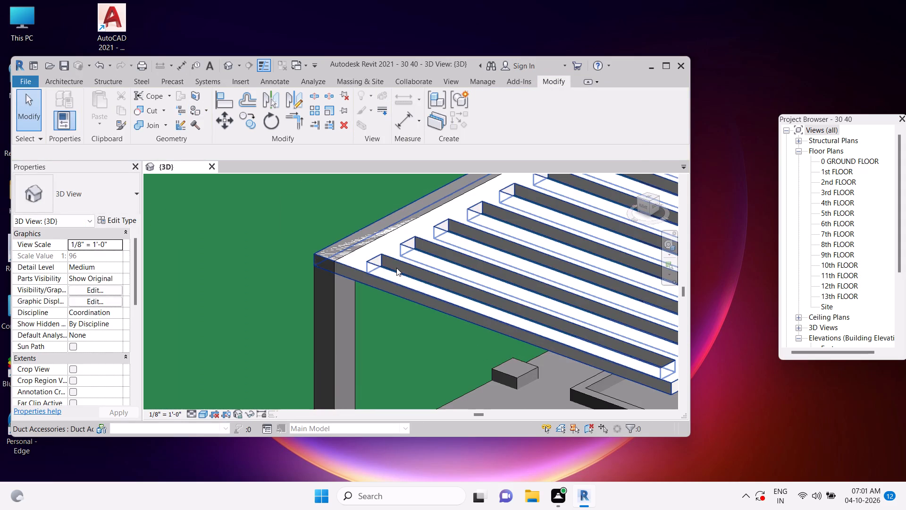
Save the project and dismiss the notice window covering the 3D view.
key("ctrl+s")
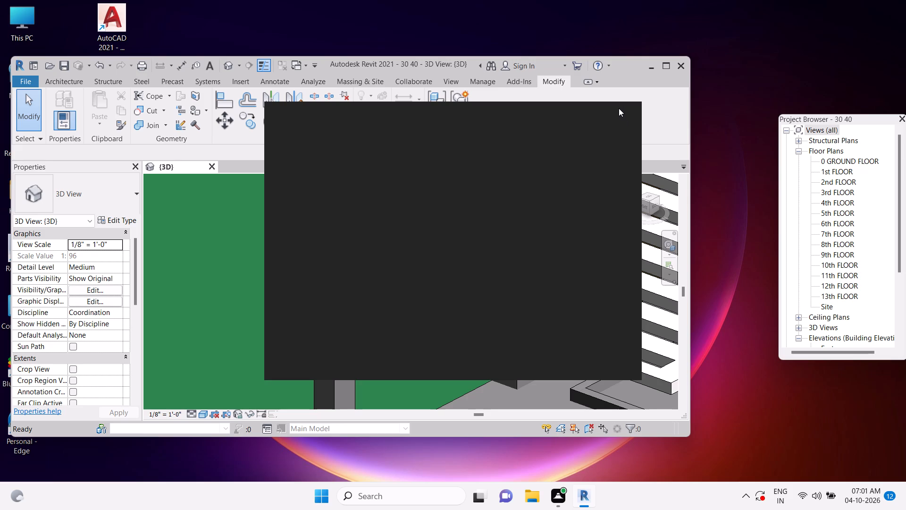
key("ctrl+s")
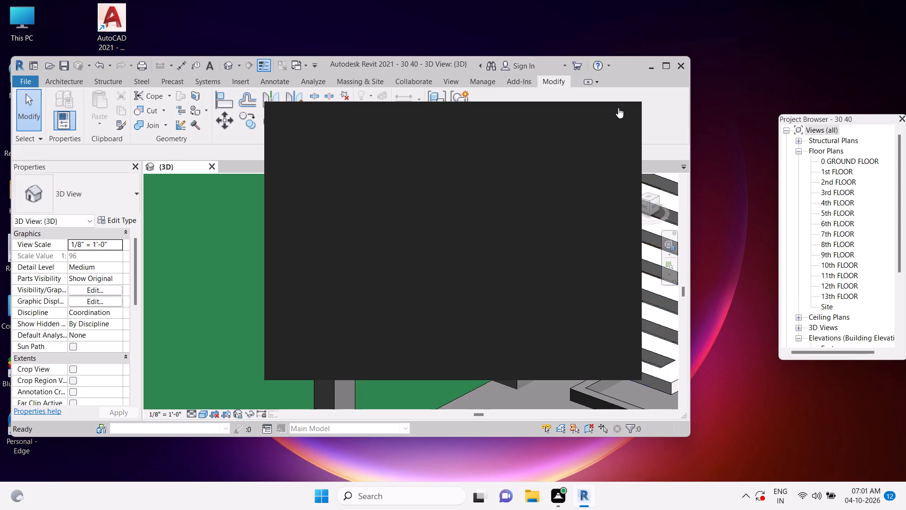
left_click(618, 107)
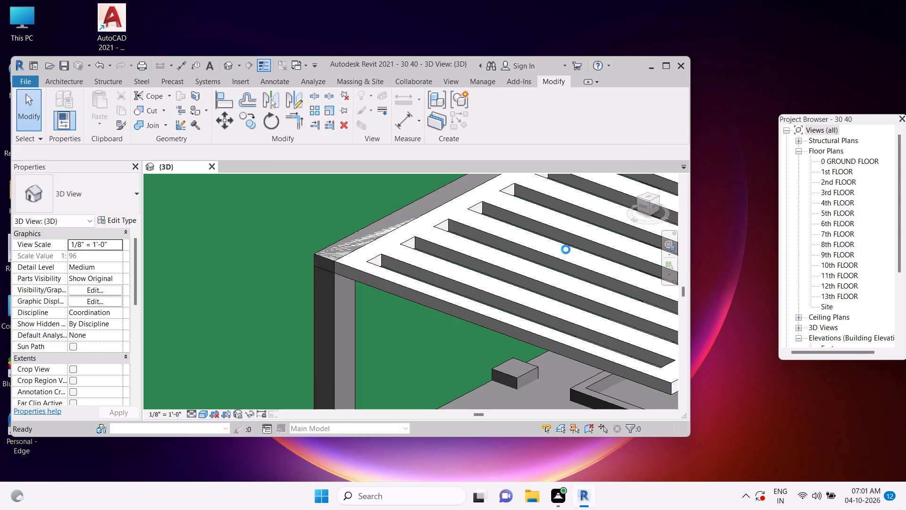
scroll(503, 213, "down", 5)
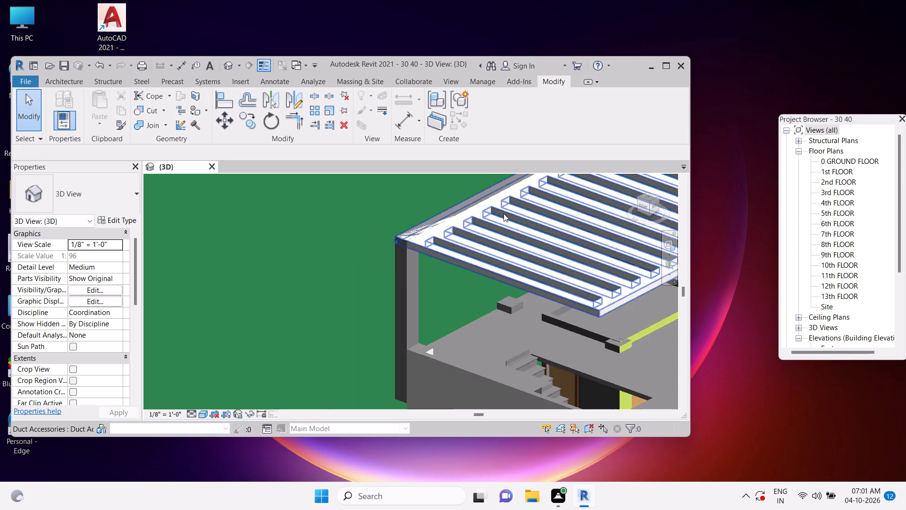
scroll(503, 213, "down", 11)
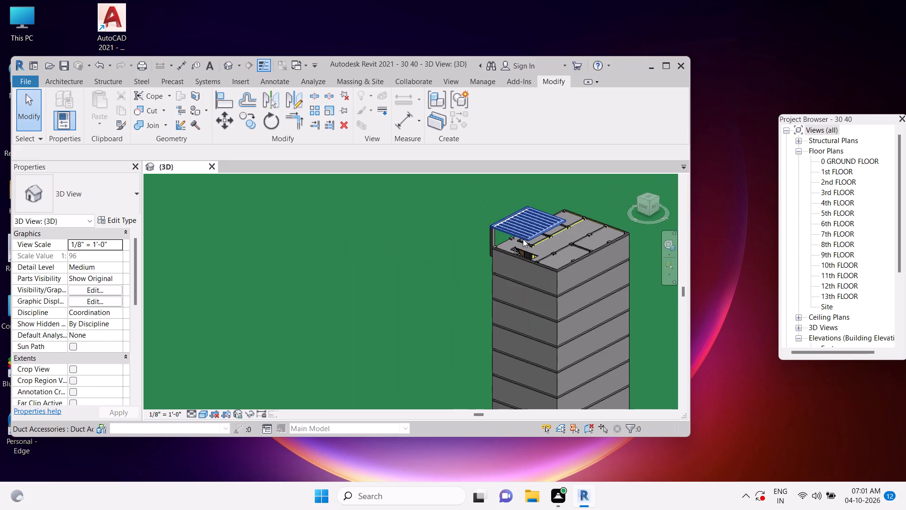
Paint the top five storey wall bands on the tower's dark blank facade with Clad - White.
middle_click_drag(613, 327, 572, 335, "shift")
scroll(570, 331, "down", 13)
middle_click_drag(602, 327, 527, 305)
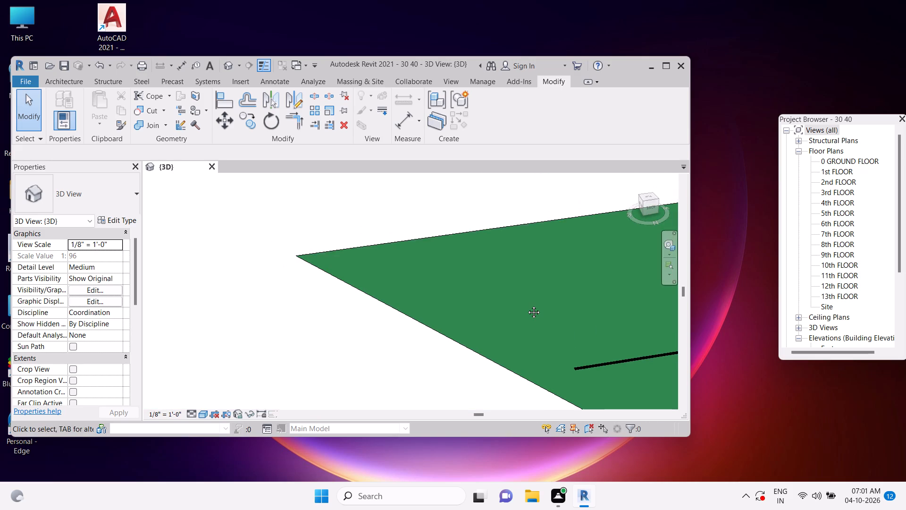
middle_click_drag(527, 305, 464, 278)
middle_click_drag(598, 320, 558, 323, "shift")
middle_click_drag(587, 325, 457, 300)
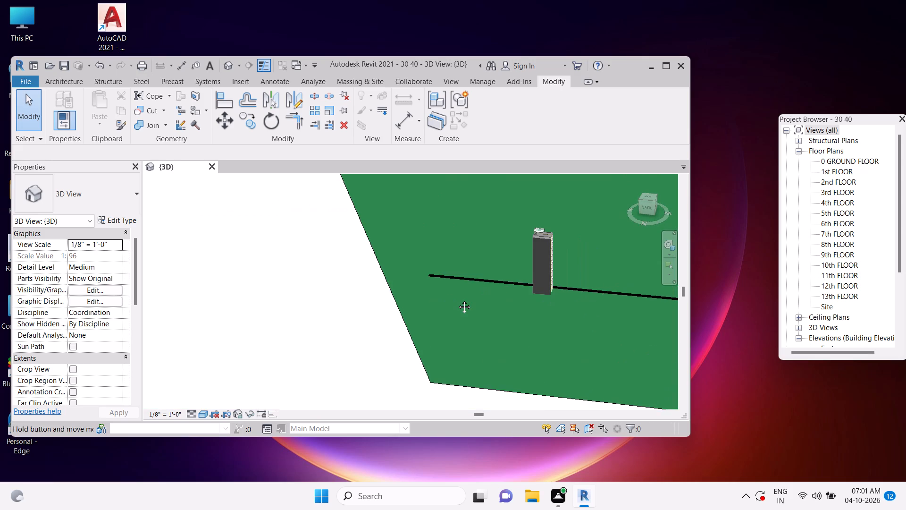
middle_click_drag(457, 300, 459, 300)
middle_click_drag(543, 309, 512, 318, "shift")
scroll(612, 270, "up", 8)
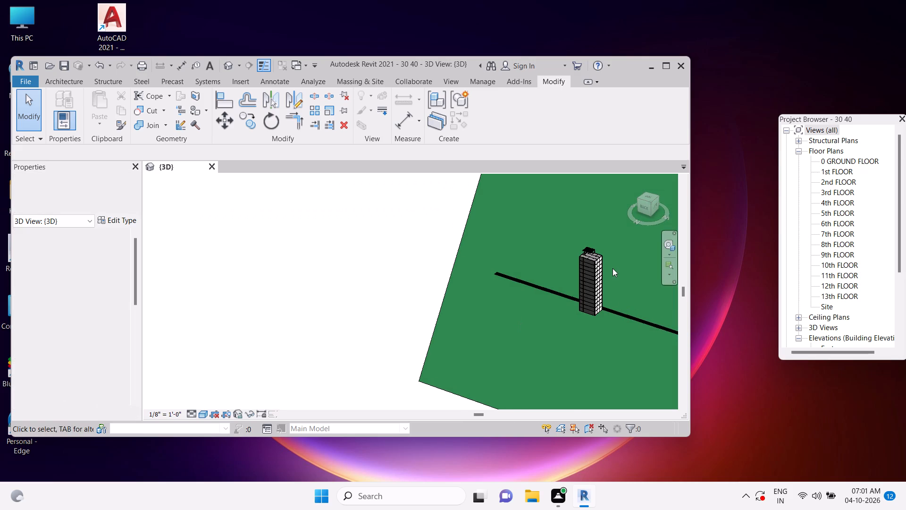
scroll(612, 268, "up", 6)
scroll(567, 252, "up", 2)
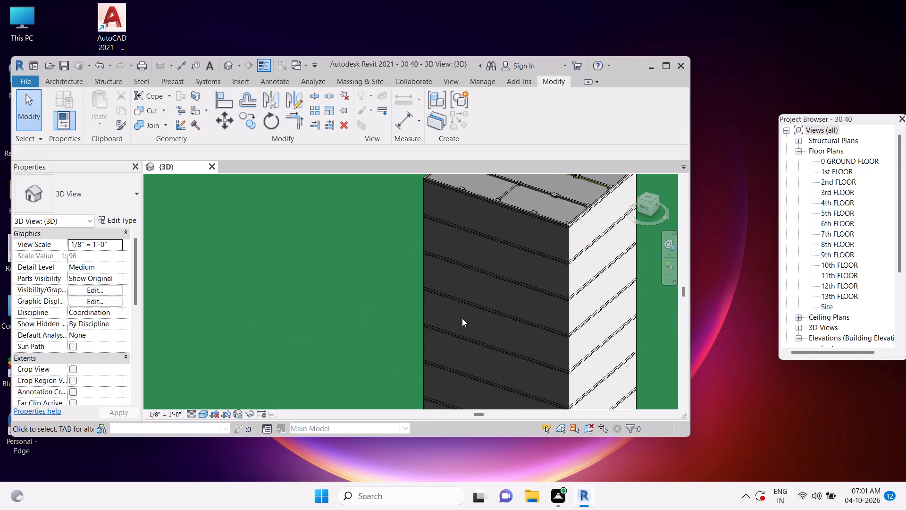
middle_click_drag(502, 262, 473, 304)
scroll(537, 292, "up", 8)
scroll(539, 310, "down", 3)
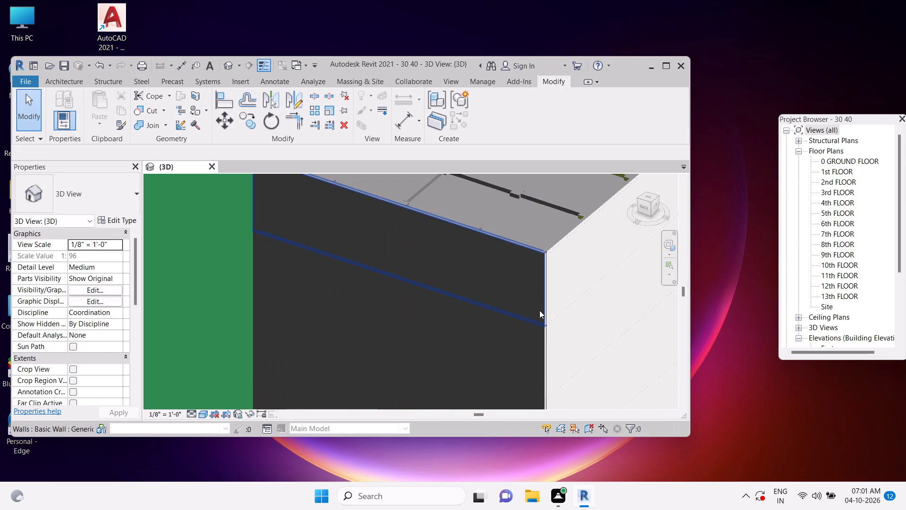
type("pt")
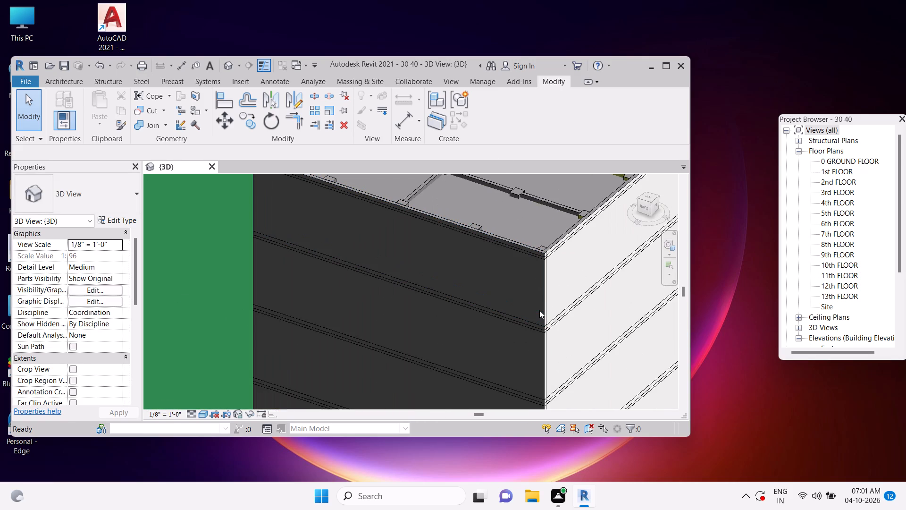
left_click(118, 230)
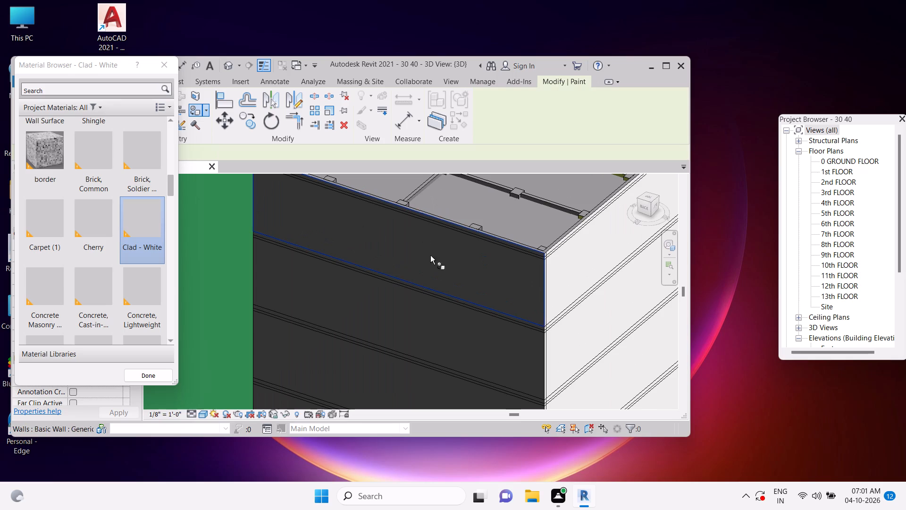
left_click(427, 256)
left_click(452, 324)
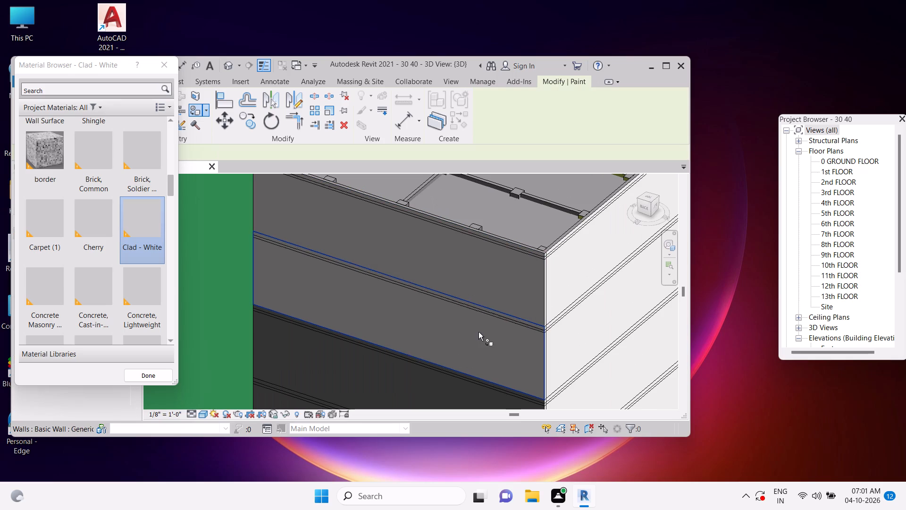
middle_click_drag(476, 355, 484, 220)
left_click(475, 283)
middle_click_drag(500, 306, 498, 283)
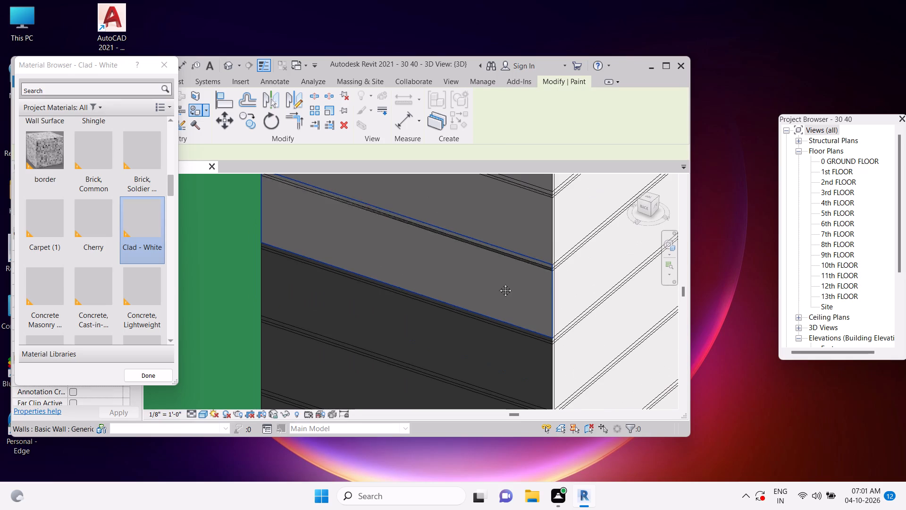
middle_click_drag(498, 283, 501, 229)
left_click(498, 267)
left_click(503, 362)
Paint the next five storey wall bands down the same facade with Clad - White.
middle_click_drag(502, 363, 517, 280)
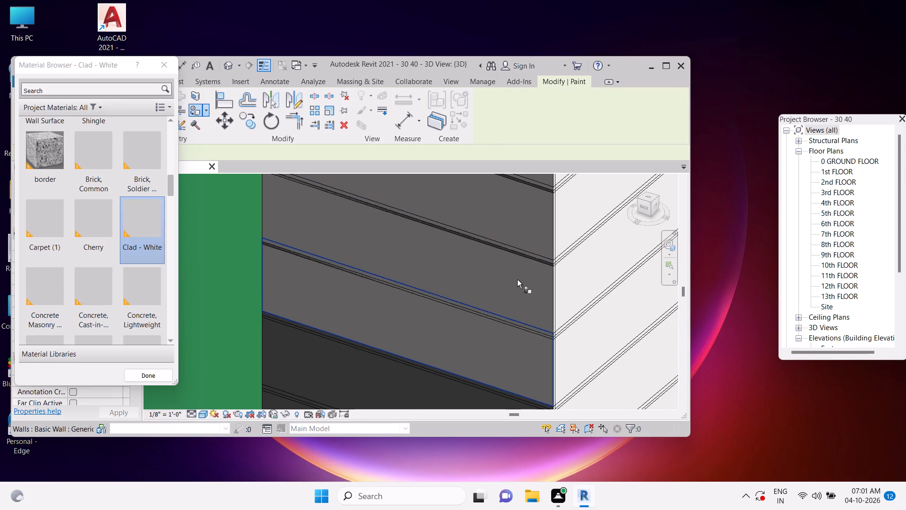
middle_click_drag(517, 280, 527, 231)
left_click(520, 283)
middle_click_drag(535, 334, 557, 241)
left_click(548, 264)
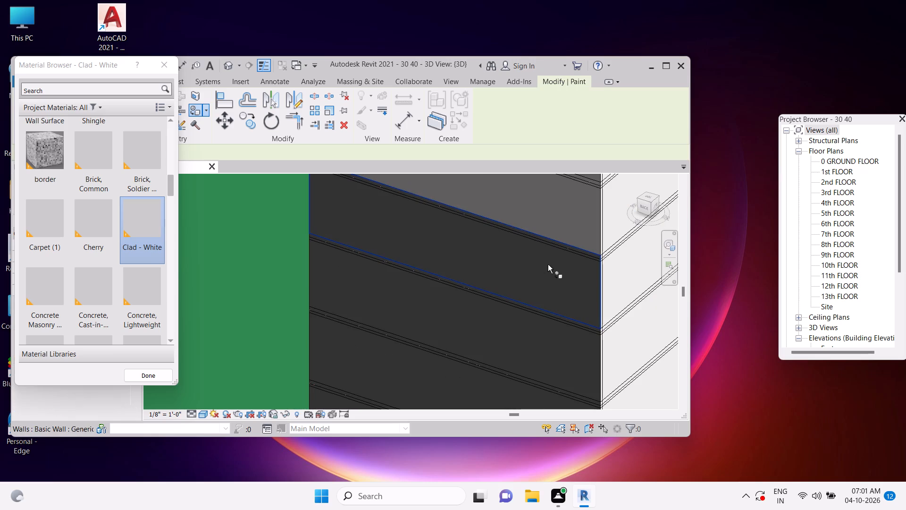
left_click(534, 346)
middle_click_drag(536, 357, 530, 233)
left_click(521, 272)
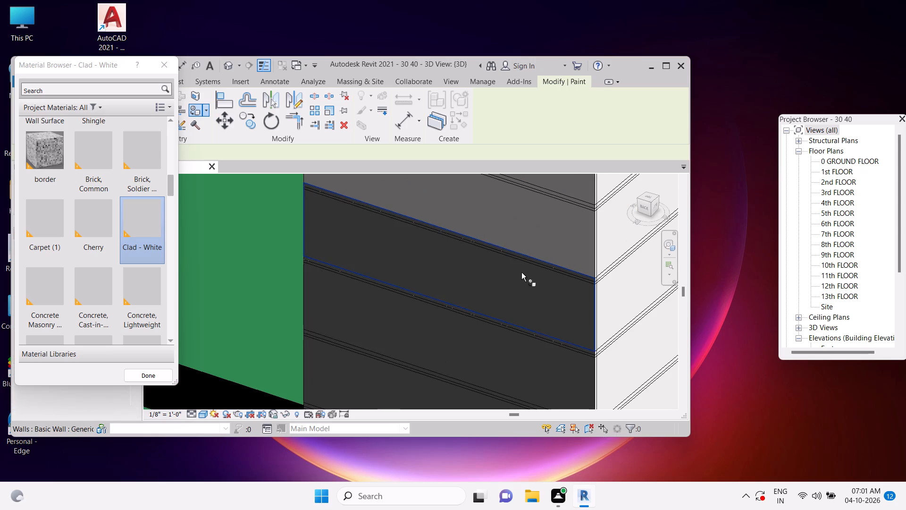
left_click(519, 348)
Paint the four lowest storey wall bands of the same facade with Clad - White, down to the ground.
middle_click_drag(527, 363, 542, 221)
left_click(502, 288)
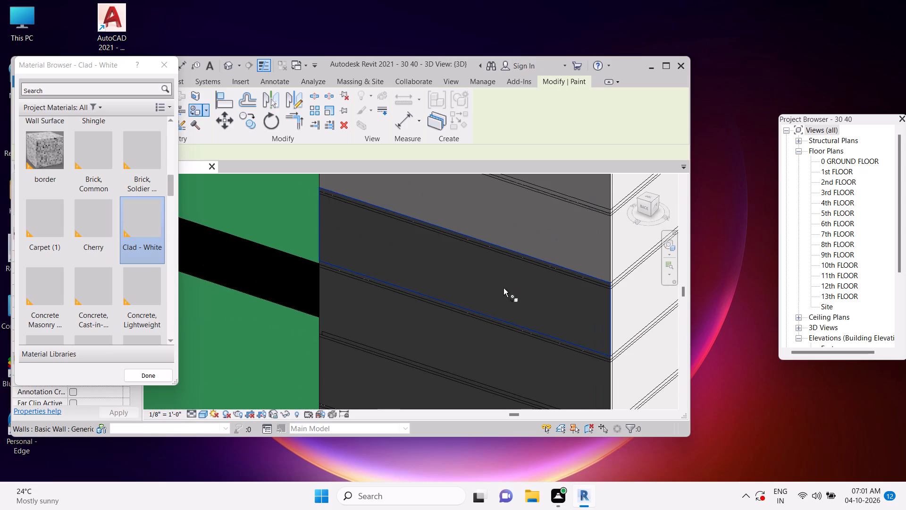
left_click(488, 347)
middle_click_drag(539, 369, 559, 233)
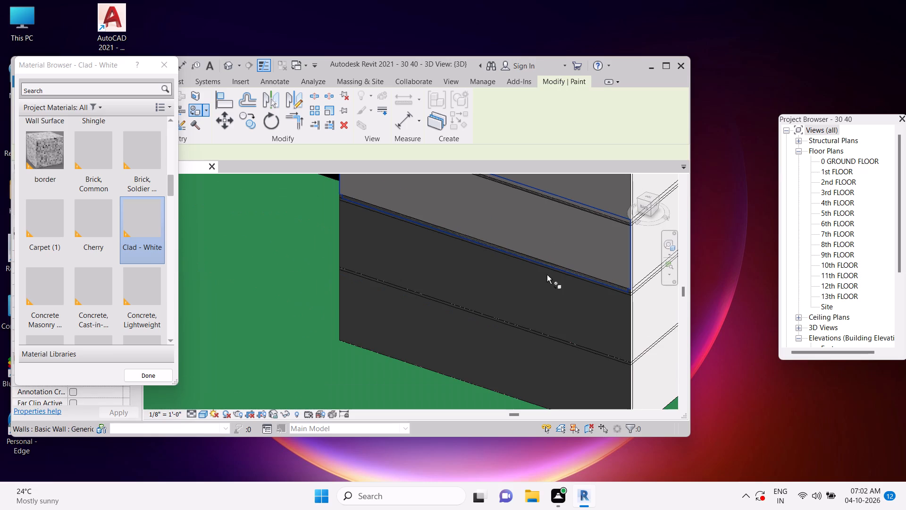
left_click(541, 285)
left_click(513, 349)
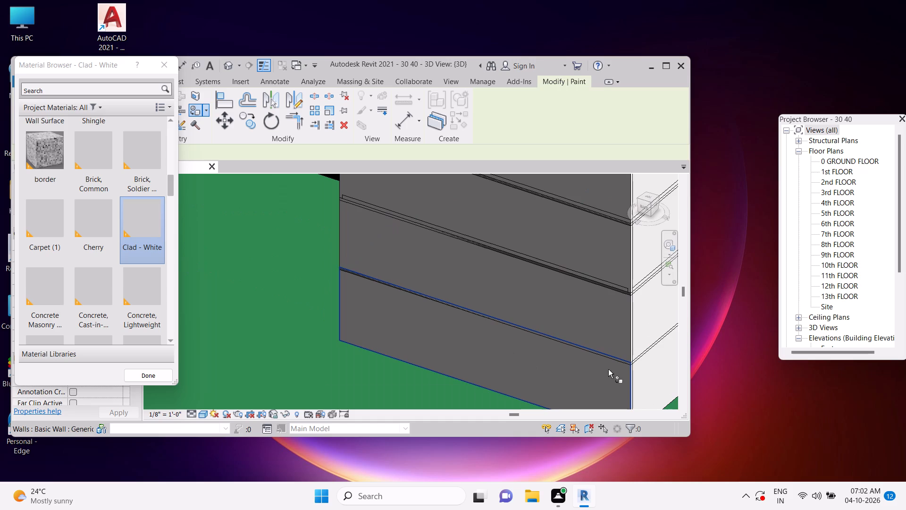
Paint the exposed edge faces of the two lowest floor slabs between that facade's wall bands with Clad - White.
scroll(618, 357, "up", 15)
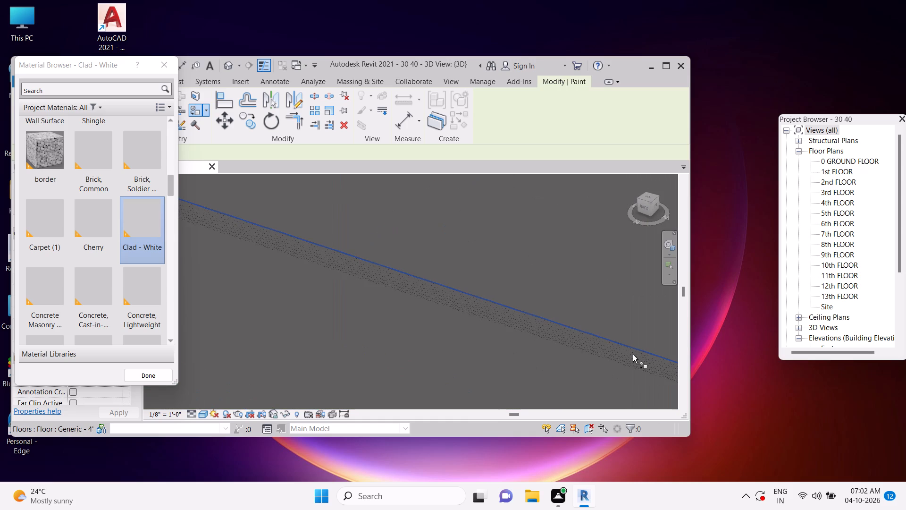
left_click(623, 358)
scroll(623, 358, "down", 7)
middle_click_drag(611, 278, 605, 281)
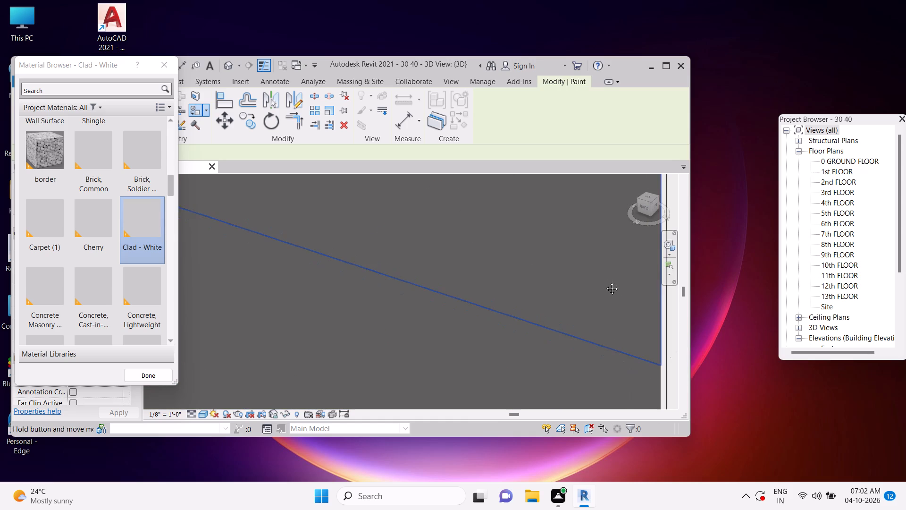
middle_click_drag(605, 281, 559, 382)
middle_click_drag(564, 251, 564, 321)
scroll(564, 319, "up", 7)
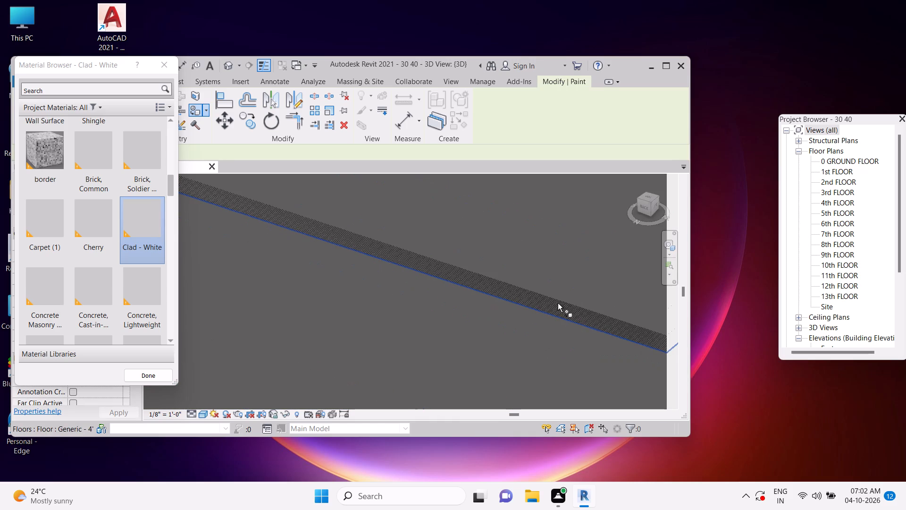
left_click(554, 309)
Working up the same facade, paint the edge faces of the next two floor slabs with Clad - White.
scroll(554, 310, "down", 7)
middle_click_drag(558, 264, 548, 315)
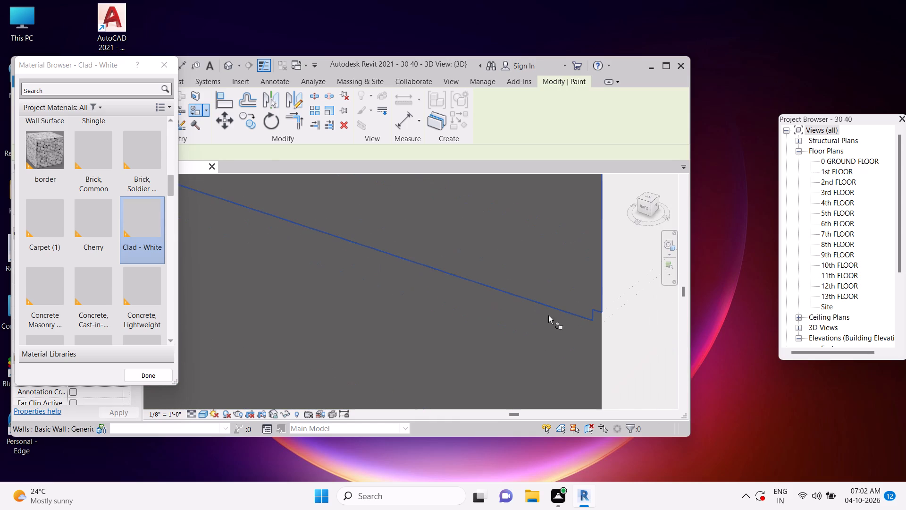
middle_click_drag(548, 315, 548, 385)
middle_click_drag(539, 273, 557, 365)
scroll(565, 321, "up", 6)
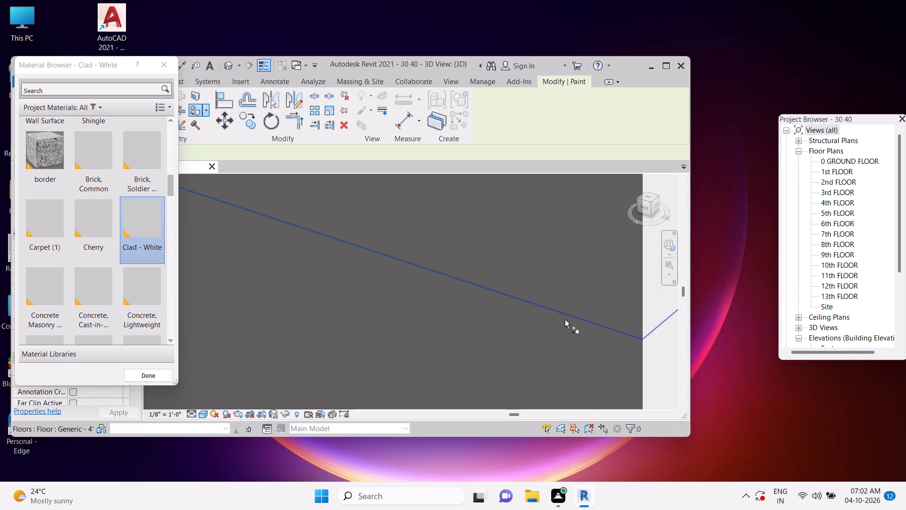
left_click(579, 309)
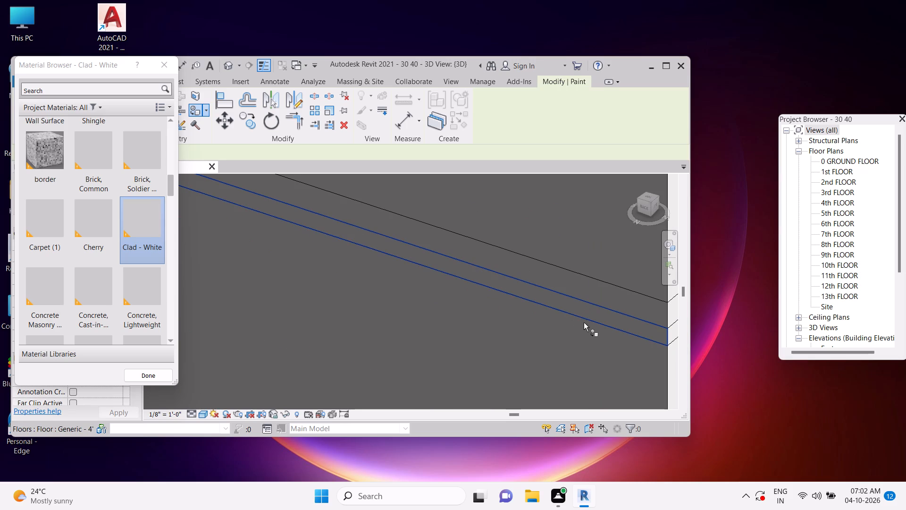
scroll(587, 328, "down", 8)
middle_click_drag(584, 248, 594, 375)
middle_click_drag(580, 284, 590, 337)
scroll(589, 334, "up", 2)
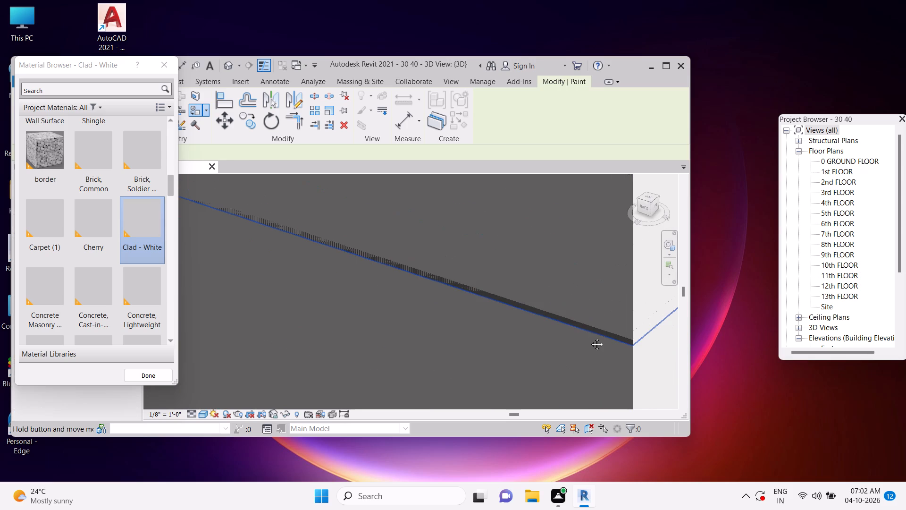
scroll(590, 337, "up", 6)
left_click(596, 319)
Paint the next two floor slab edge faces farther up the same facade with Clad - White.
scroll(593, 322, "down", 2)
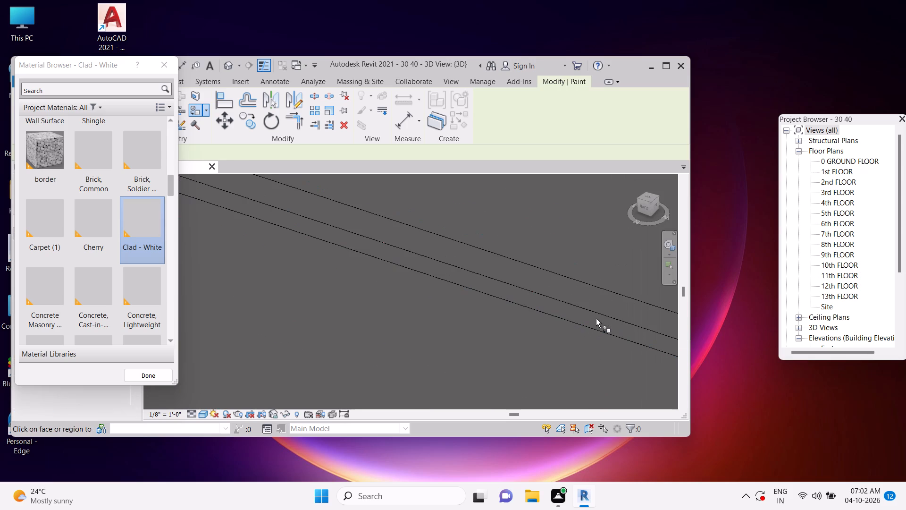
scroll(596, 319, "down", 6)
middle_click_drag(582, 277, 586, 352)
middle_click_drag(581, 260, 583, 310)
scroll(587, 292, "up", 4)
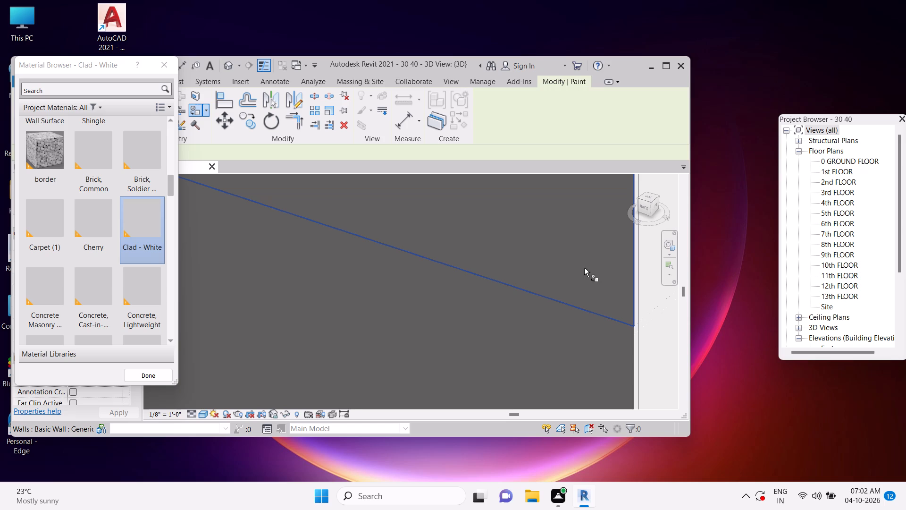
scroll(584, 268, "up", 4)
left_click(587, 262)
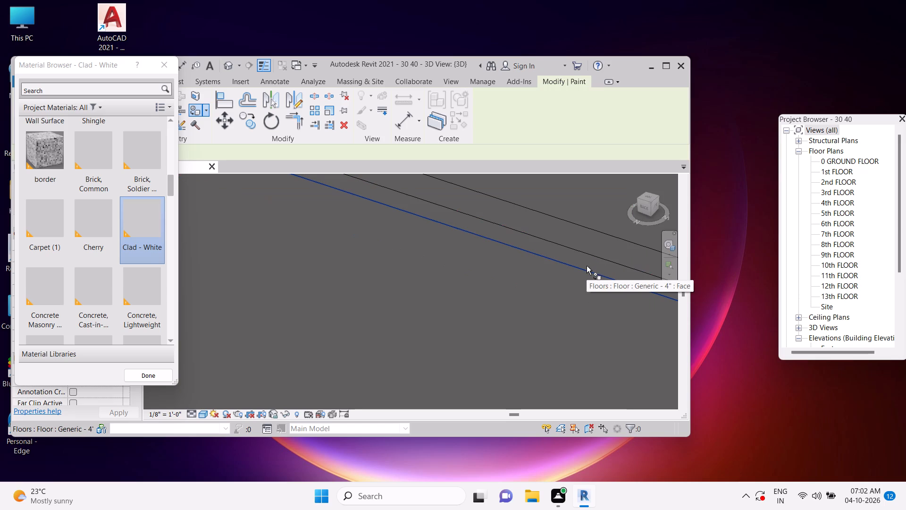
middle_click_drag(613, 207, 593, 328)
middle_click_drag(604, 243, 603, 249)
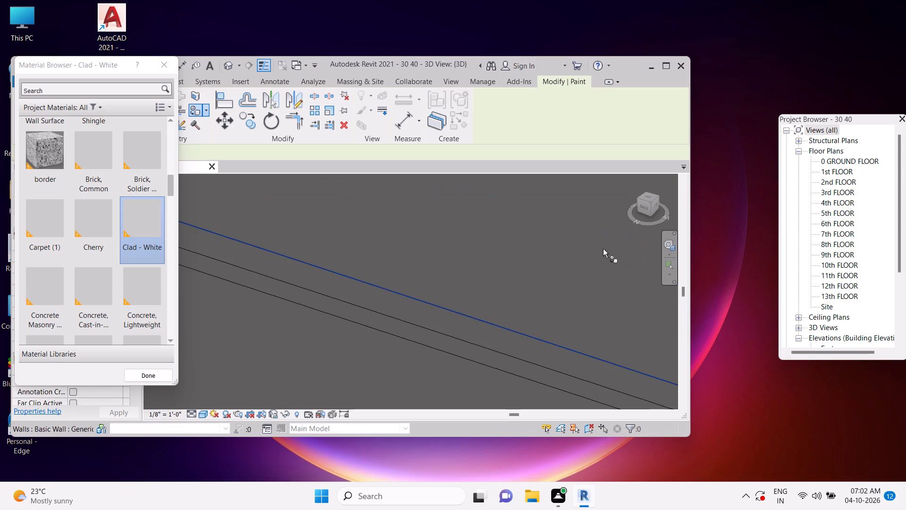
middle_click_drag(603, 249, 587, 339)
middle_click_drag(579, 206, 542, 323)
middle_click_drag(594, 215, 564, 323)
middle_click_drag(578, 238, 597, 292)
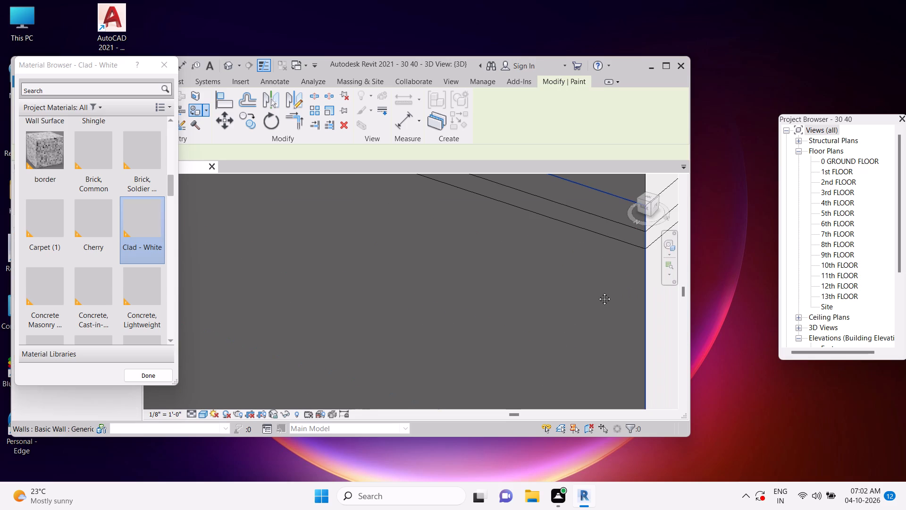
middle_click_drag(597, 292, 597, 292)
scroll(583, 267, "up", 3)
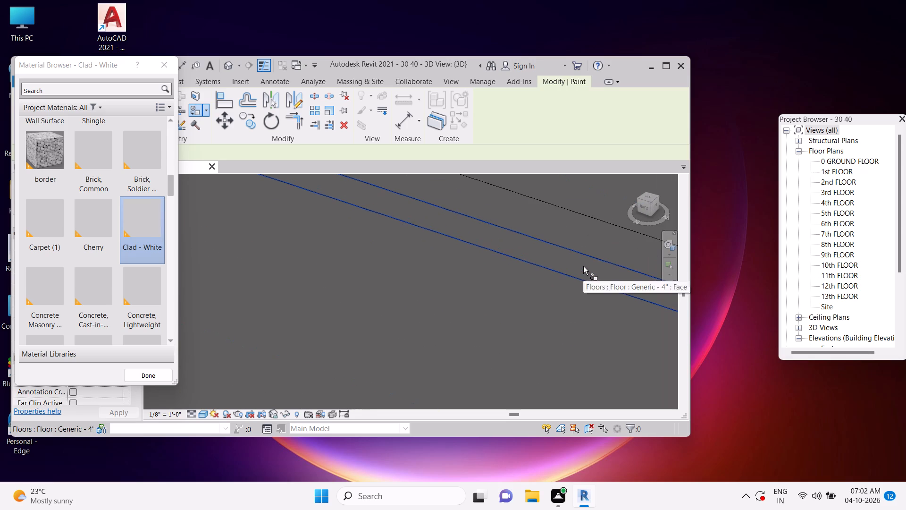
left_click(583, 266)
Continue up the same facade and paint another two floor slab edge faces with Clad - White.
scroll(583, 266, "down", 3)
middle_click_drag(590, 187, 601, 306)
middle_click_drag(586, 206, 603, 294)
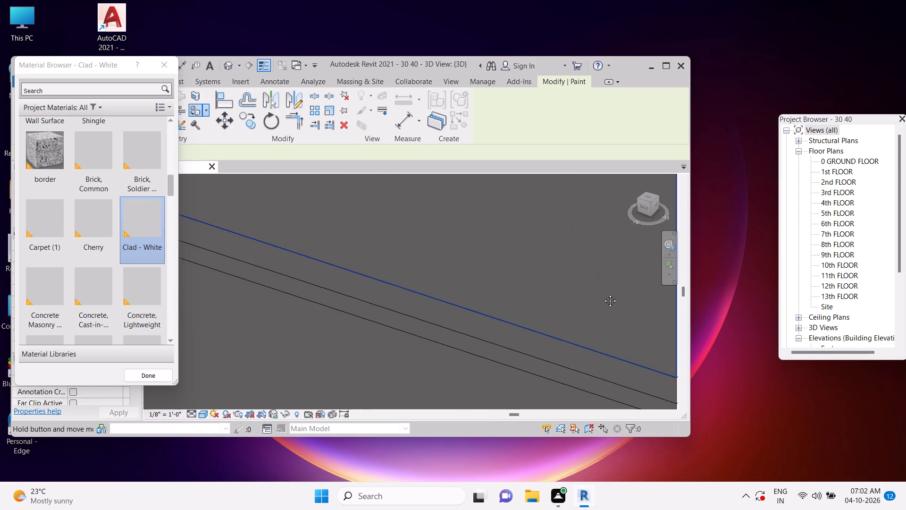
middle_click_drag(603, 294, 610, 321)
middle_click_drag(564, 227, 567, 335)
middle_click_drag(559, 224, 587, 349)
middle_click_drag(563, 211, 585, 305)
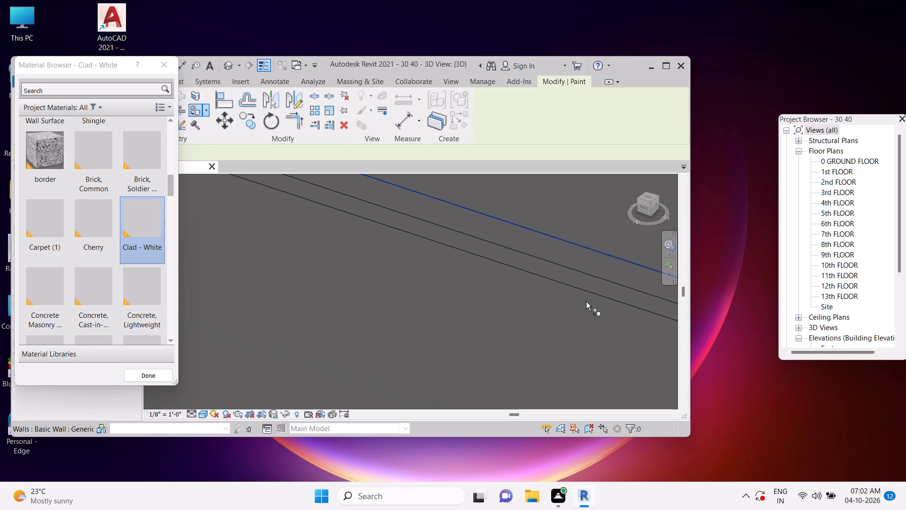
scroll(593, 286, "up", 3)
left_click(595, 284)
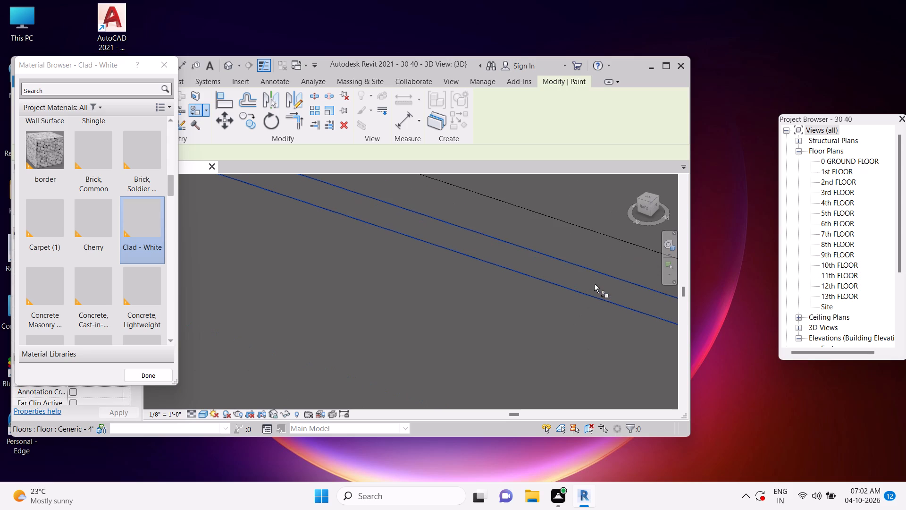
middle_click_drag(594, 239, 593, 307)
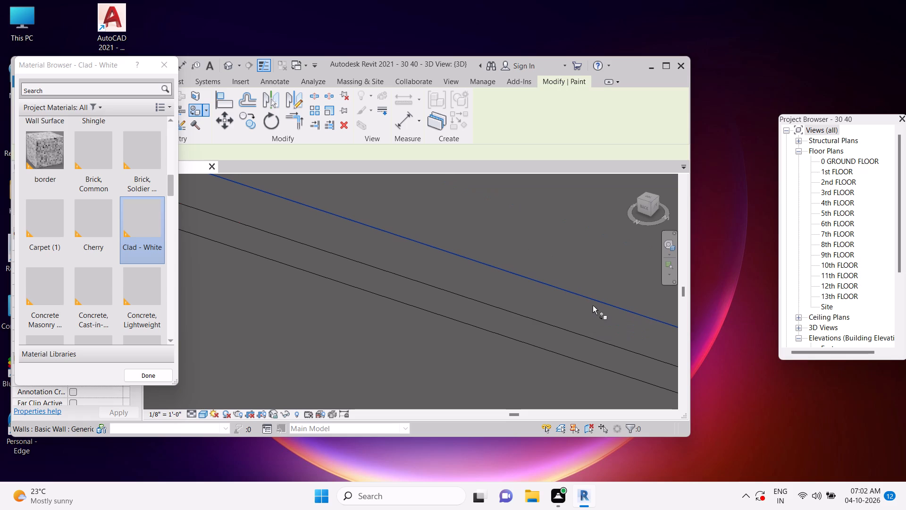
middle_click_drag(596, 252, 586, 362)
middle_click_drag(604, 229, 597, 350)
middle_click_drag(606, 242, 606, 246)
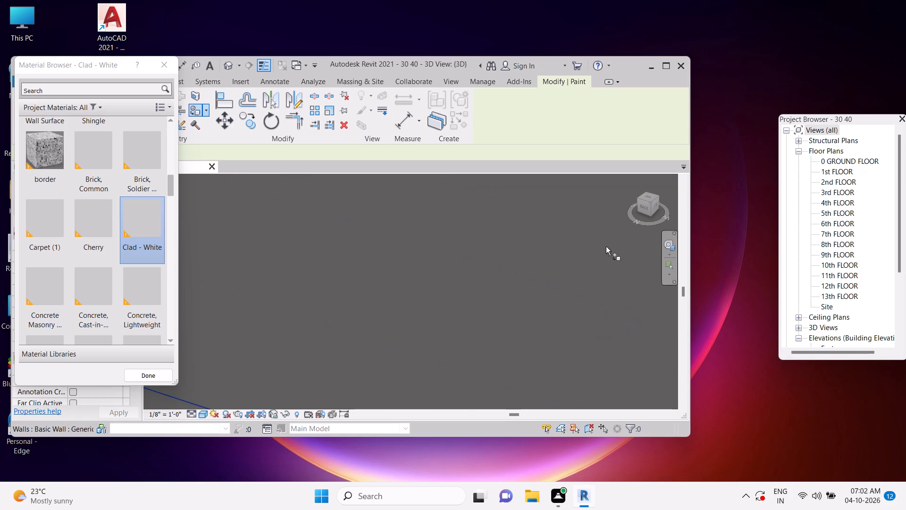
middle_click_drag(606, 246, 601, 362)
middle_click_drag(598, 207, 592, 305)
middle_click_drag(606, 204, 591, 299)
middle_click_drag(590, 194, 590, 300)
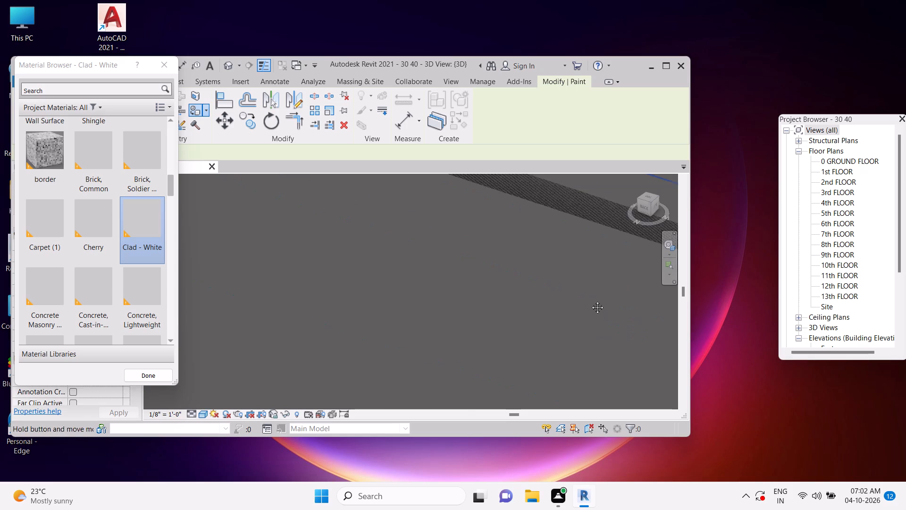
middle_click_drag(594, 238, 588, 300)
left_click(587, 291)
scroll(587, 291, "down", 2)
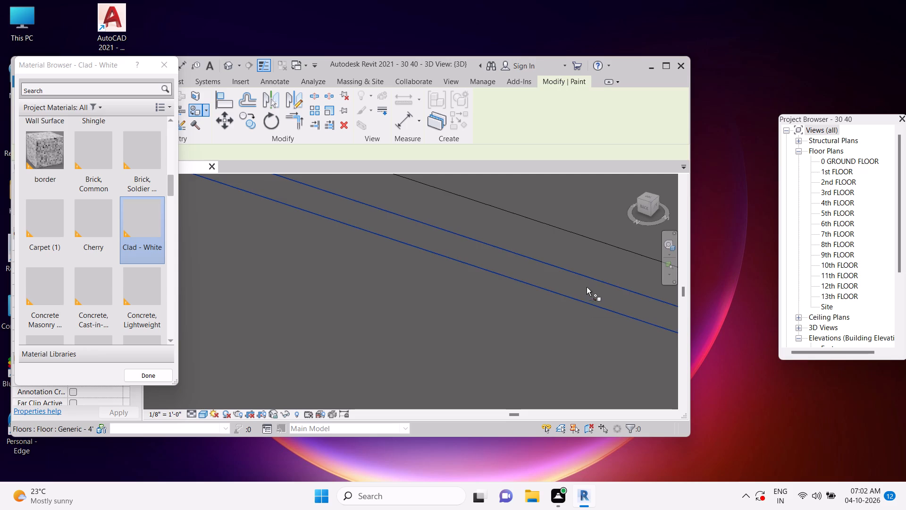
Continue up the same facade and paint the next floor slab's exposed edge face with Clad - White.
middle_click_drag(599, 208, 602, 349)
middle_click_drag(607, 232, 603, 327)
middle_click_drag(608, 226, 595, 344)
middle_click_drag(611, 244, 596, 331)
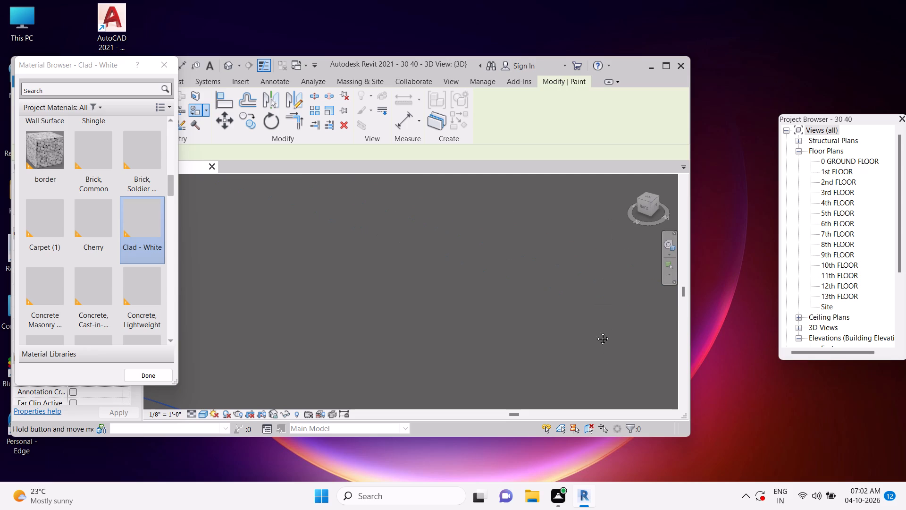
middle_click_drag(596, 331, 600, 337)
middle_click_drag(606, 260, 605, 344)
middle_click_drag(608, 260, 587, 318)
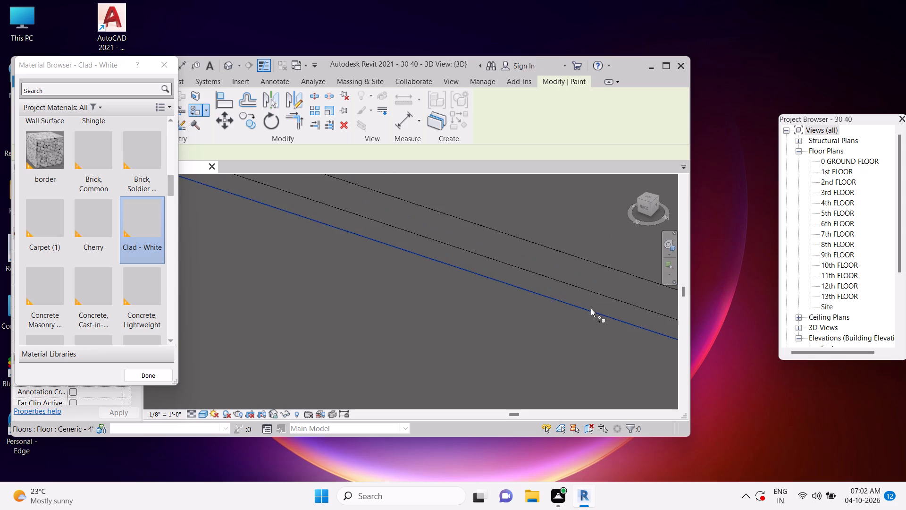
scroll(591, 309, "up", 3)
left_click(595, 295)
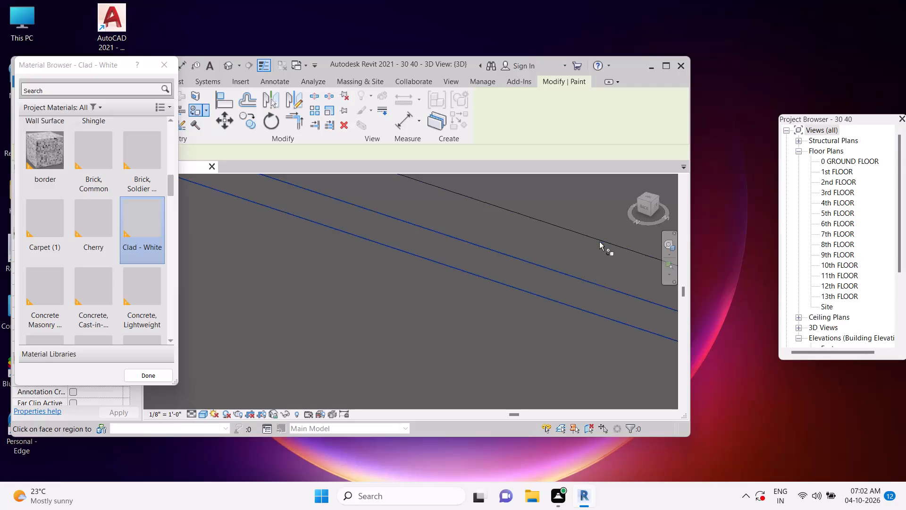
Paint the edge face of the floor slab one storey higher on the same facade with Clad - White.
middle_click_drag(597, 245, 582, 344)
middle_click_drag(612, 221, 598, 280)
middle_click_drag(607, 190, 589, 310)
middle_click_drag(601, 212, 589, 310)
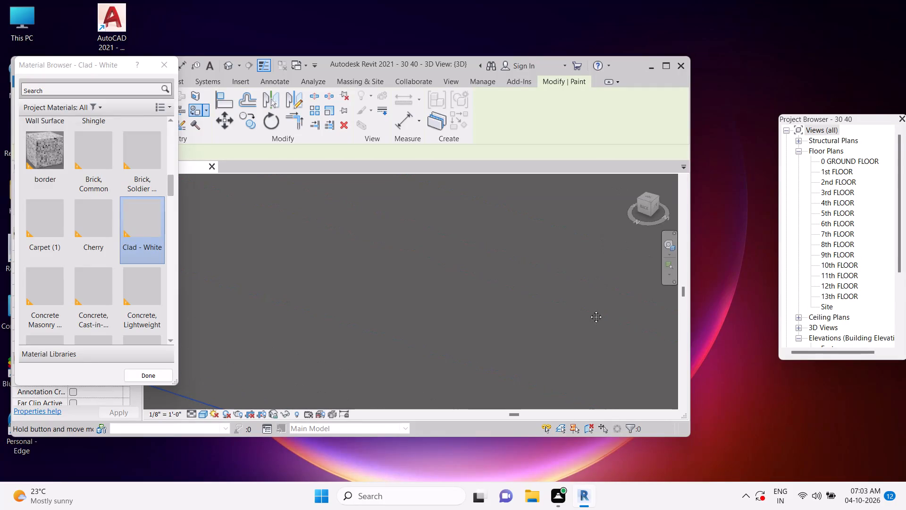
middle_click_drag(589, 310, 571, 318)
middle_click_drag(577, 222, 570, 319)
middle_click_drag(587, 180, 585, 305)
middle_click_drag(588, 211, 595, 314)
middle_click_drag(599, 195, 597, 254)
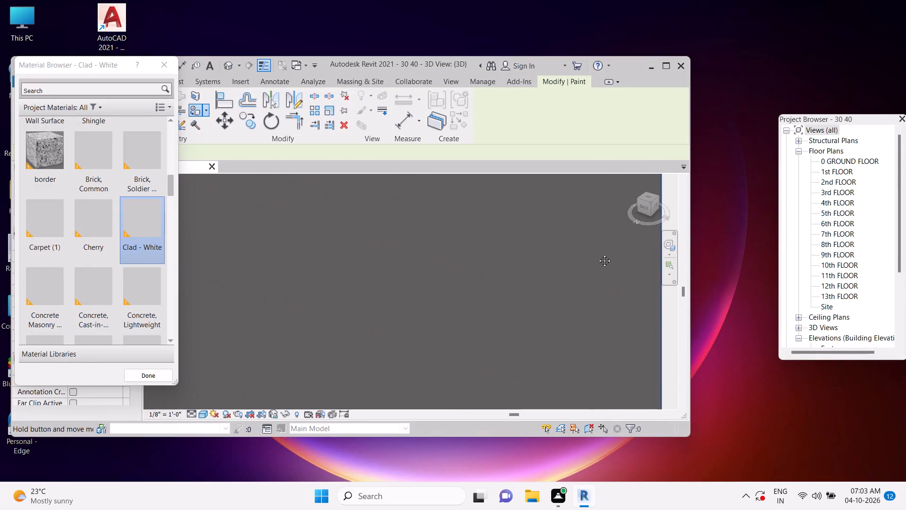
middle_click_drag(597, 254, 603, 304)
middle_click_drag(612, 187, 609, 293)
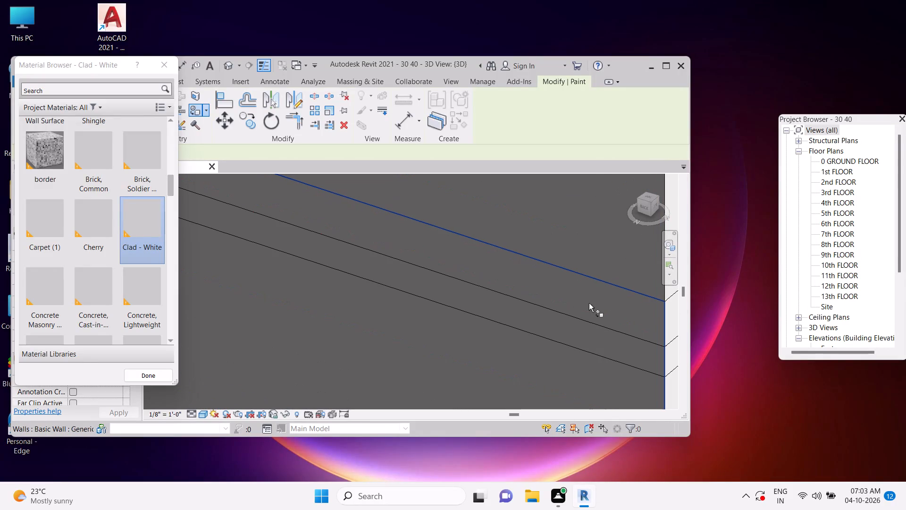
left_click(579, 332)
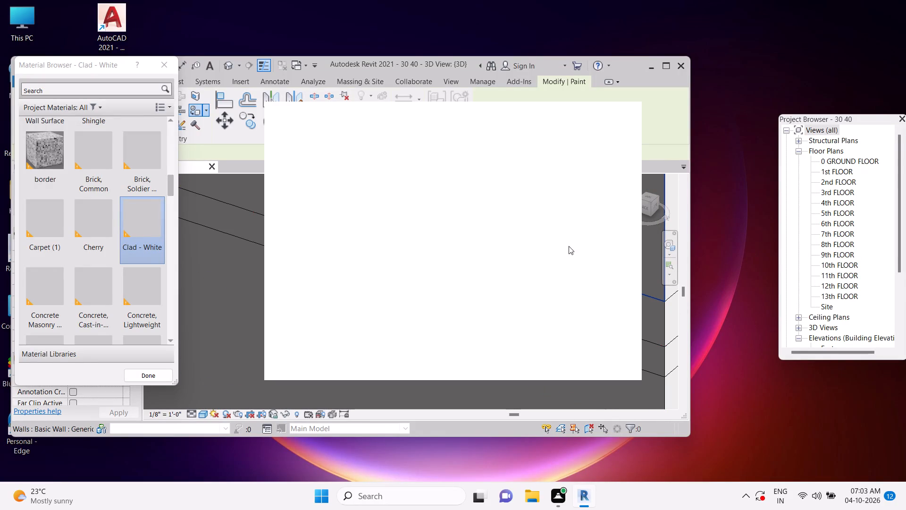
Close the notification window covering the 3D view.
middle_click_drag(222, 215, 222, 305)
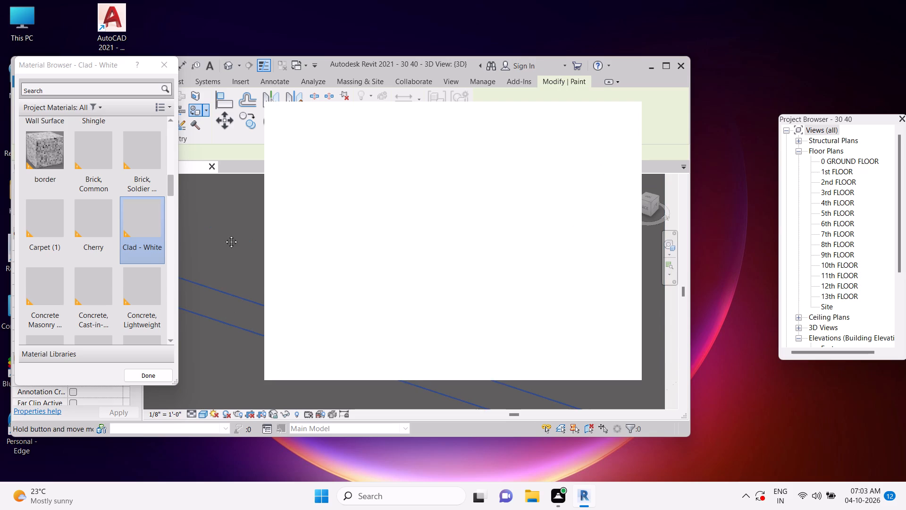
middle_click_drag(224, 223, 226, 324)
middle_click_drag(233, 221, 233, 320)
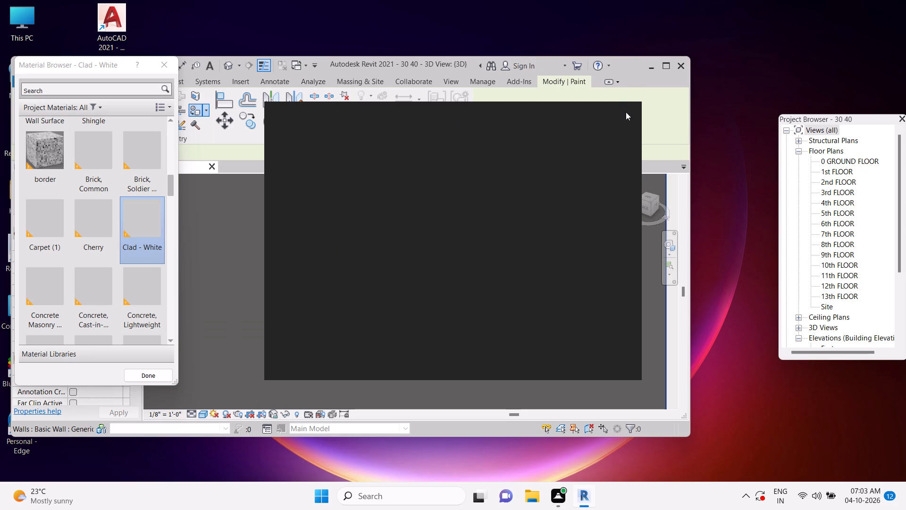
middle_click_drag(251, 229, 252, 269)
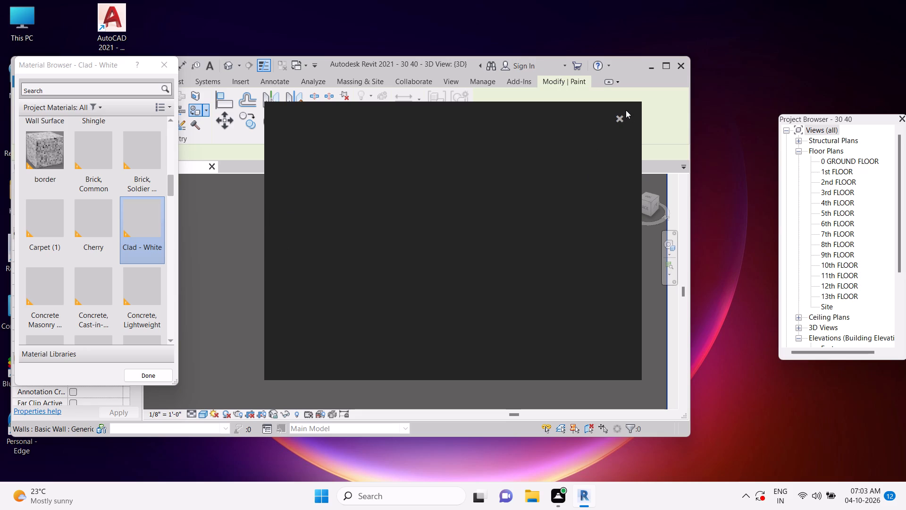
left_click(623, 115)
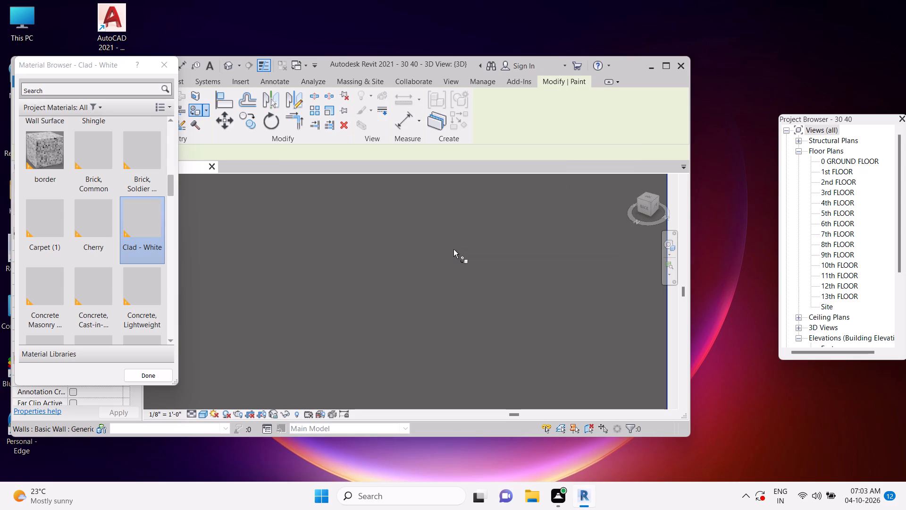
Return to the facade corner and paint the floor slab edge face there with Clad - White.
scroll(453, 251, "down", 15)
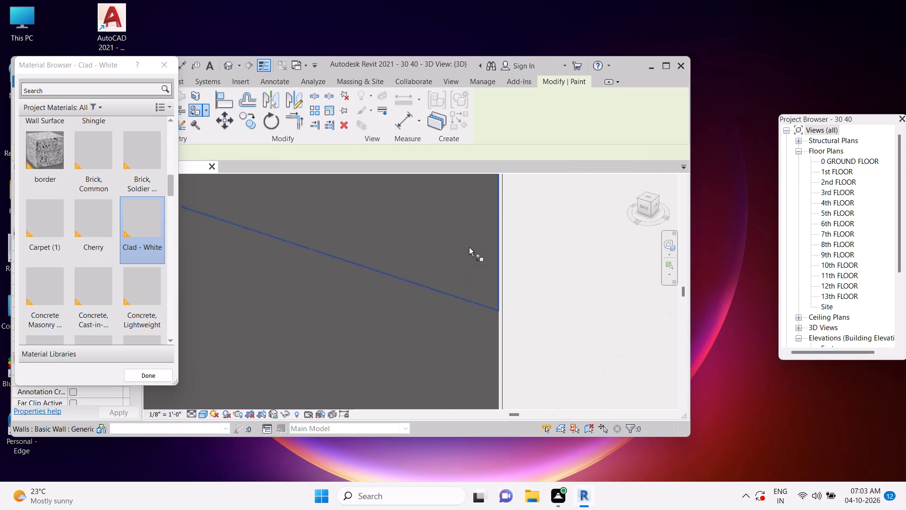
scroll(469, 247, "down", 8)
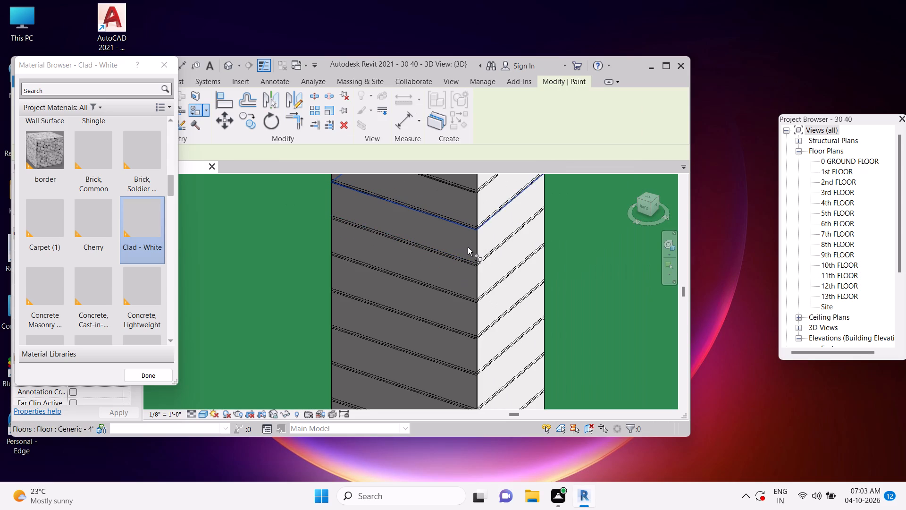
scroll(466, 259, "up", 14)
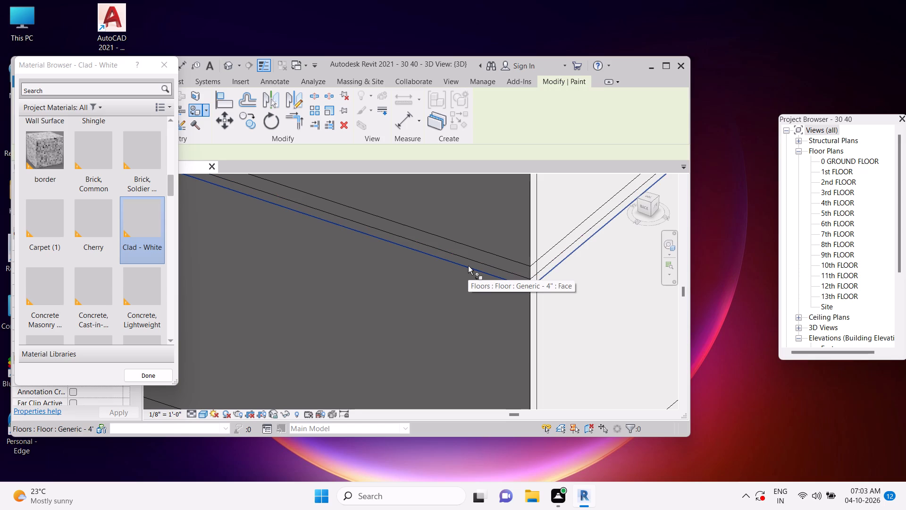
scroll(472, 272, "up", 4)
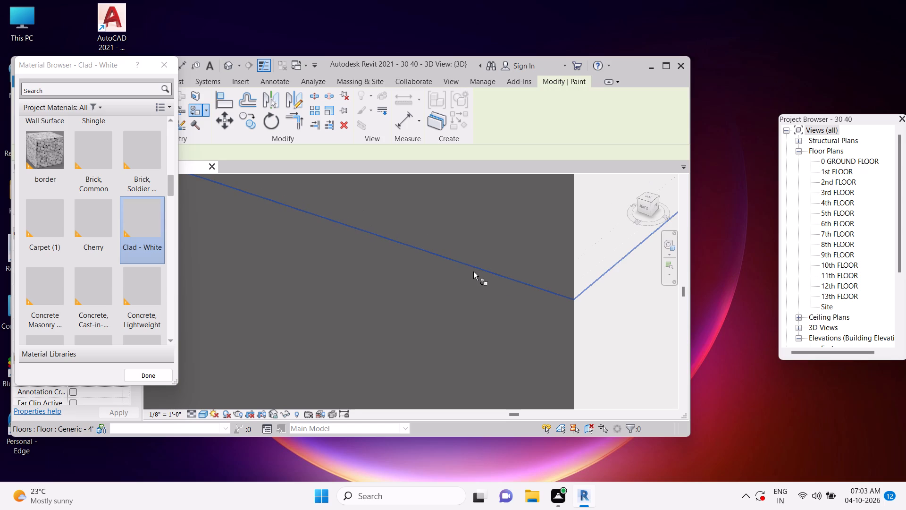
scroll(520, 277, "up", 5)
left_click(520, 275)
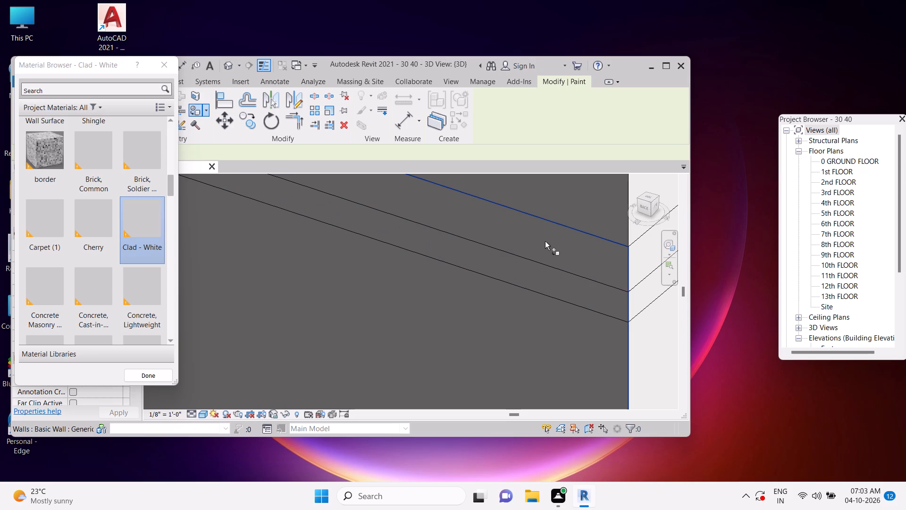
Paint the next floor slab edge face up this facade with Clad - White.
scroll(537, 255, "down", 2)
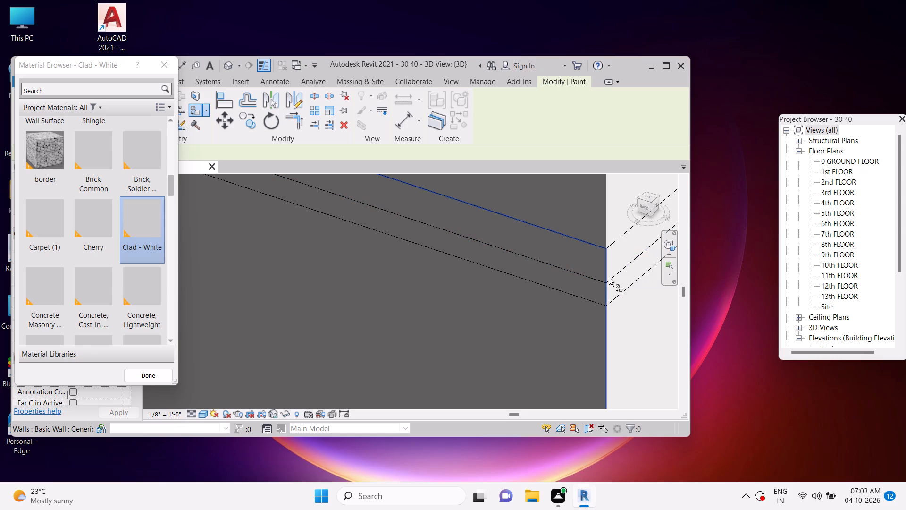
middle_click_drag(582, 235, 576, 340)
middle_click_drag(566, 261, 587, 364)
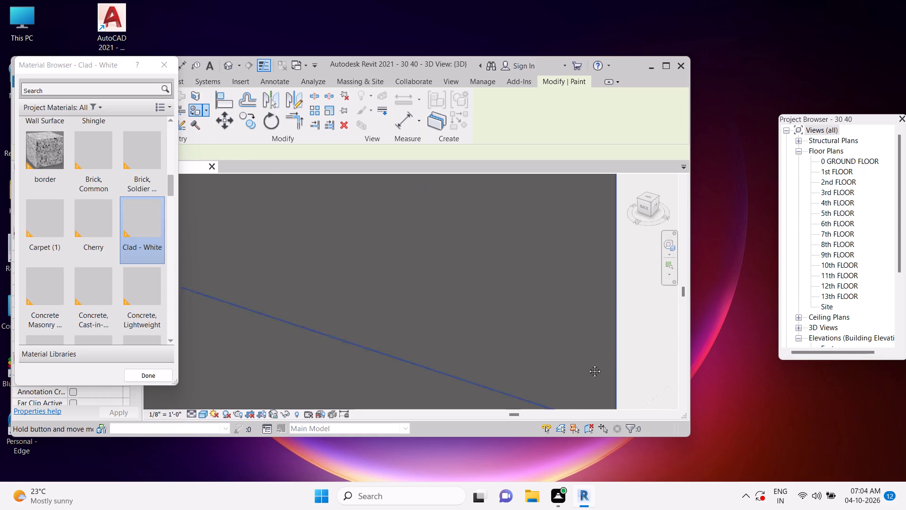
middle_click_drag(587, 364, 587, 367)
middle_click_drag(554, 252, 553, 359)
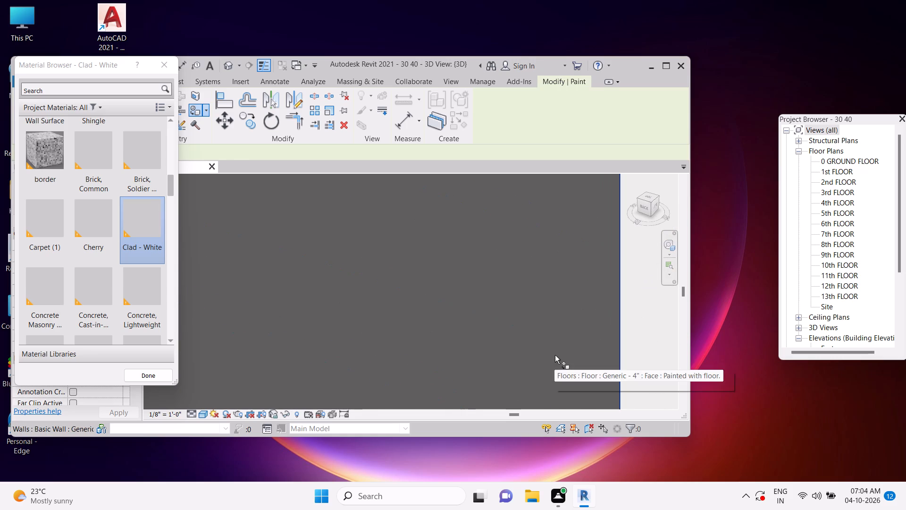
middle_click_drag(546, 245, 558, 377)
middle_click_drag(569, 268, 562, 384)
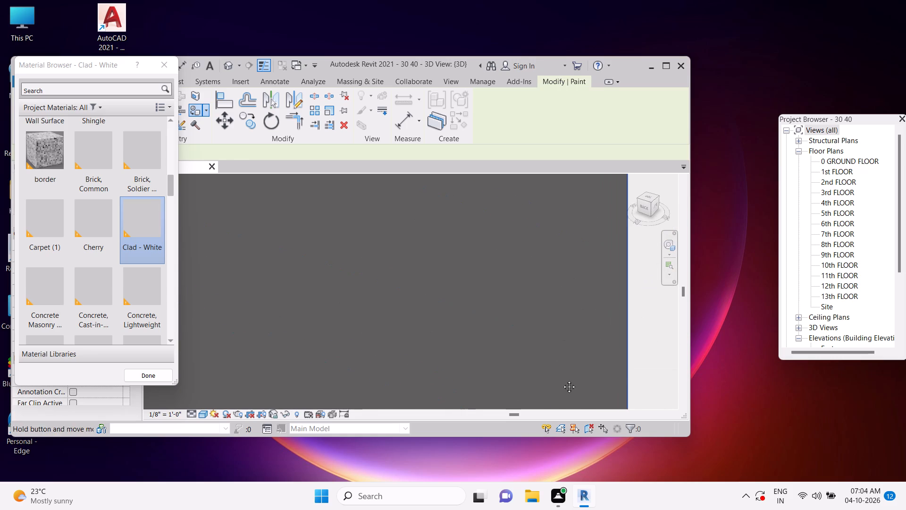
scroll(570, 283, "down", 1)
middle_click_drag(570, 287, 570, 383)
scroll(581, 280, "up", 3)
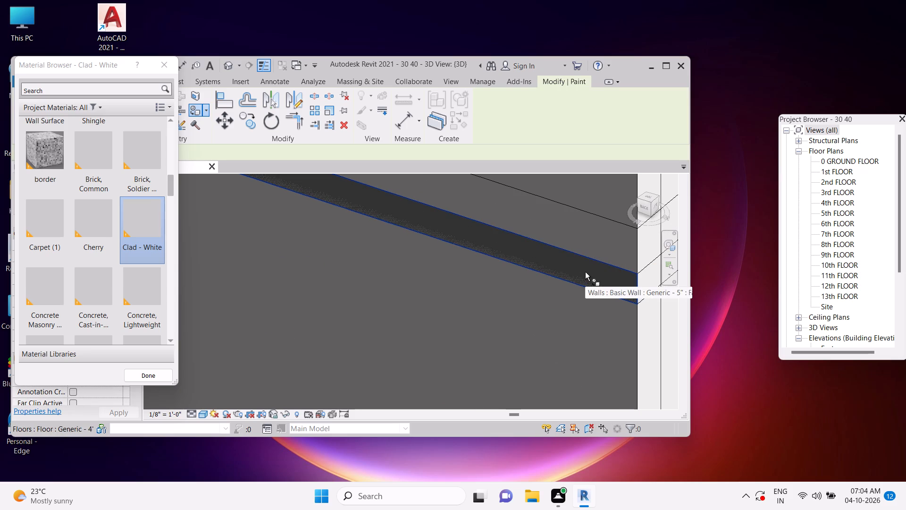
left_click(585, 271)
Move up another storey on this facade and paint its floor slab edge face with Clad - White.
middle_click_drag(593, 214, 589, 317)
middle_click_drag(591, 255, 591, 251)
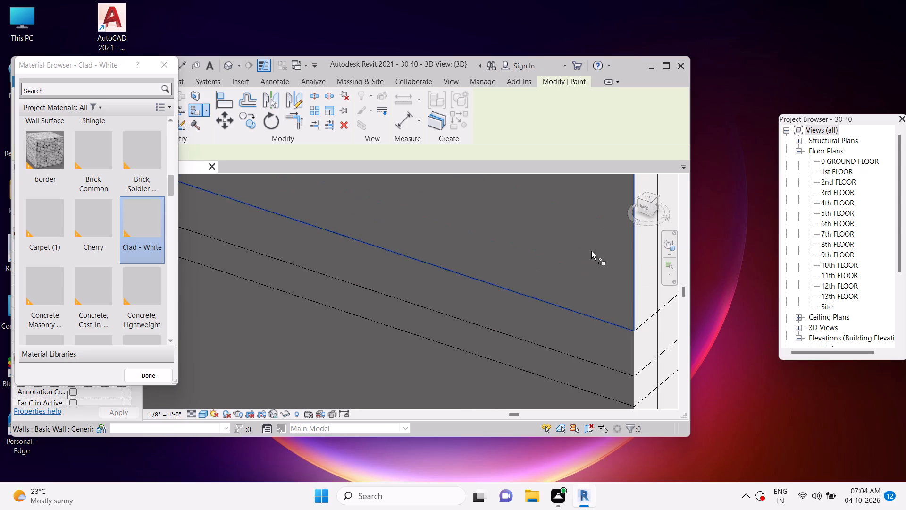
middle_click_drag(591, 251, 591, 302)
middle_click_drag(599, 249, 595, 361)
middle_click_drag(612, 238, 615, 353)
middle_click_drag(597, 221, 615, 353)
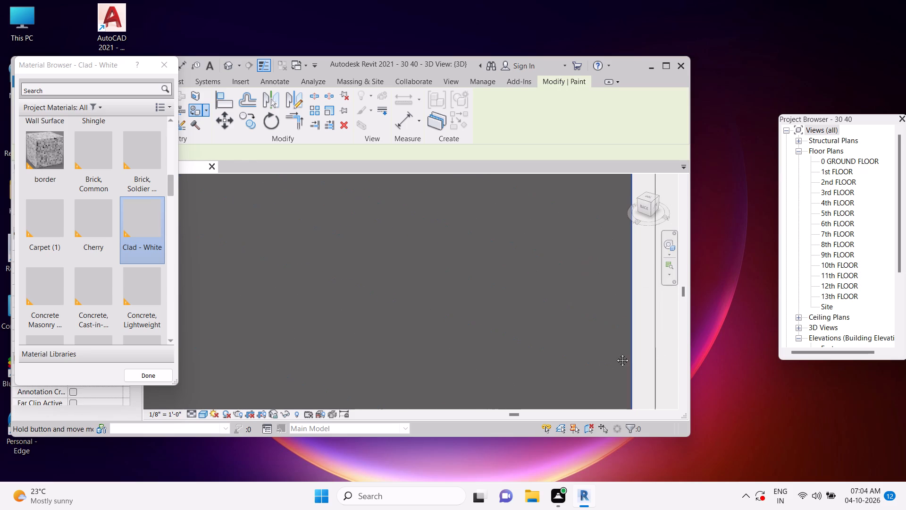
middle_click_drag(615, 353, 600, 347)
middle_click_drag(601, 231, 595, 346)
middle_click_drag(593, 238, 588, 350)
middle_click_drag(587, 247, 599, 354)
middle_click_drag(582, 271, 568, 352)
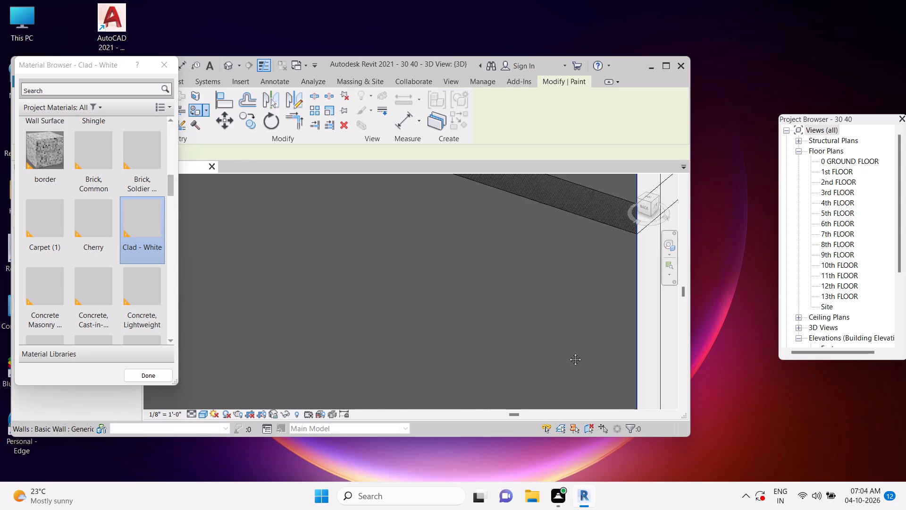
middle_click_drag(568, 352, 568, 353)
left_click(579, 292)
Paint the following floor slab edge face, one storey higher on the facade, with Clad - White.
middle_click_drag(579, 211, 569, 333)
middle_click_drag(570, 219, 594, 338)
middle_click_drag(553, 235, 568, 320)
middle_click_drag(558, 230, 573, 317)
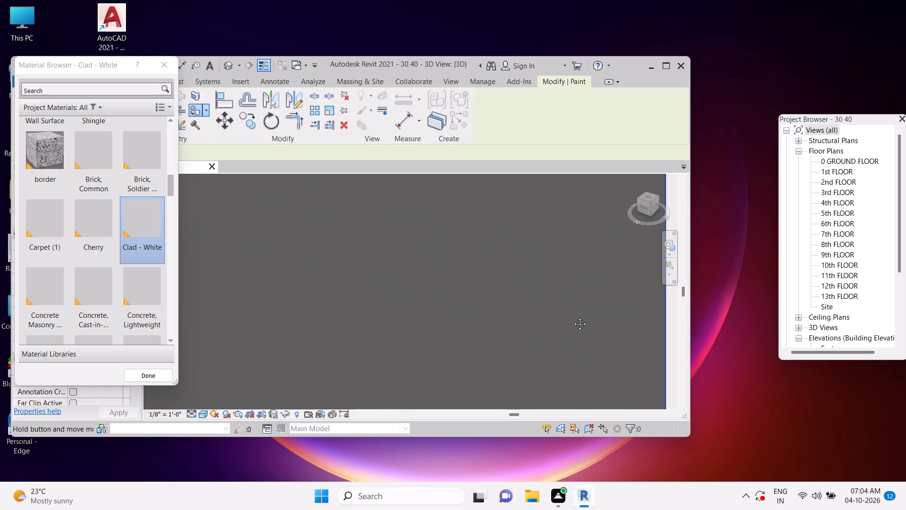
middle_click_drag(568, 266, 574, 358)
middle_click_drag(570, 248, 581, 356)
middle_click_drag(574, 224, 577, 315)
middle_click_drag(576, 232, 577, 326)
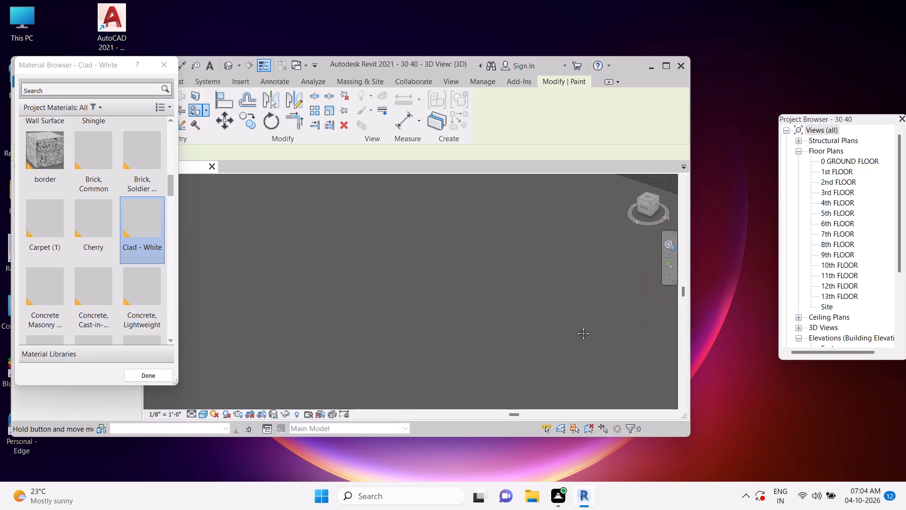
middle_click_drag(584, 240, 557, 345)
left_click(579, 272)
Paint the topmost slab edge face of this facade, just below the roof surface, with Clad - White.
middle_click_drag(596, 221, 595, 336)
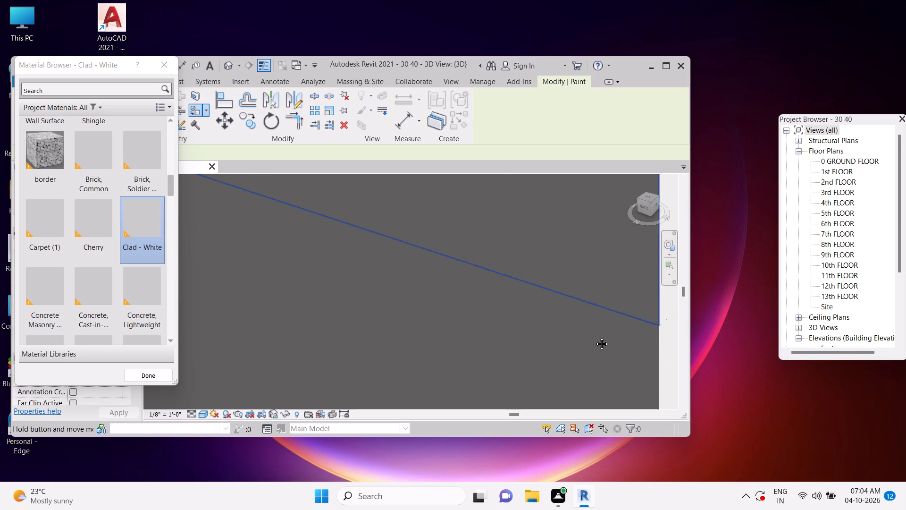
middle_click_drag(584, 264, 597, 373)
middle_click_drag(579, 233, 600, 335)
middle_click_drag(583, 218, 585, 340)
middle_click_drag(575, 238, 574, 246)
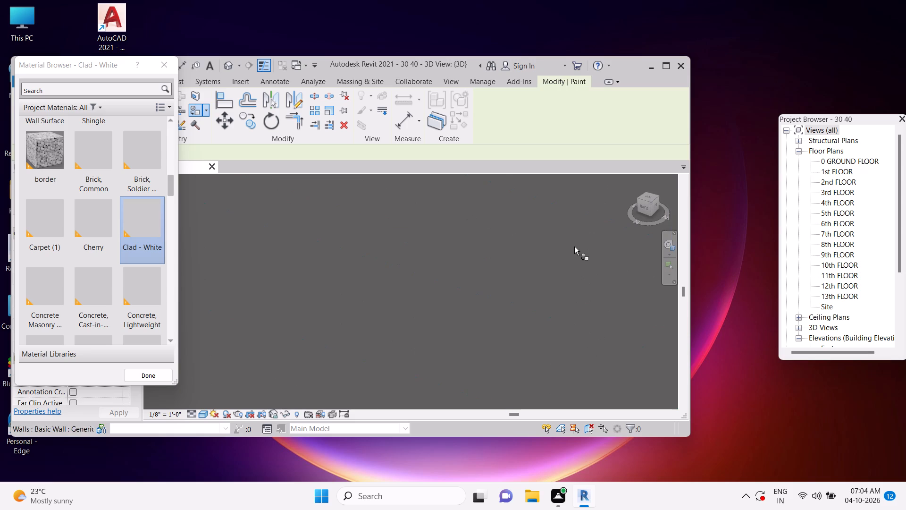
middle_click_drag(574, 246, 582, 344)
middle_click_drag(605, 230, 567, 333)
middle_click_drag(593, 252, 596, 350)
middle_click_drag(593, 231, 610, 331)
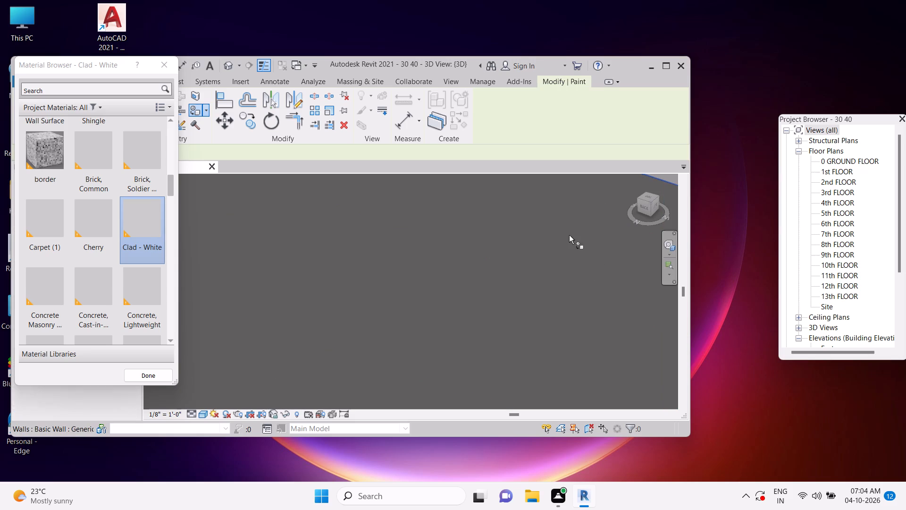
middle_click_drag(569, 235, 567, 316)
left_click(572, 295)
Save the 30 40 project.
middle_click_drag(560, 217, 562, 338)
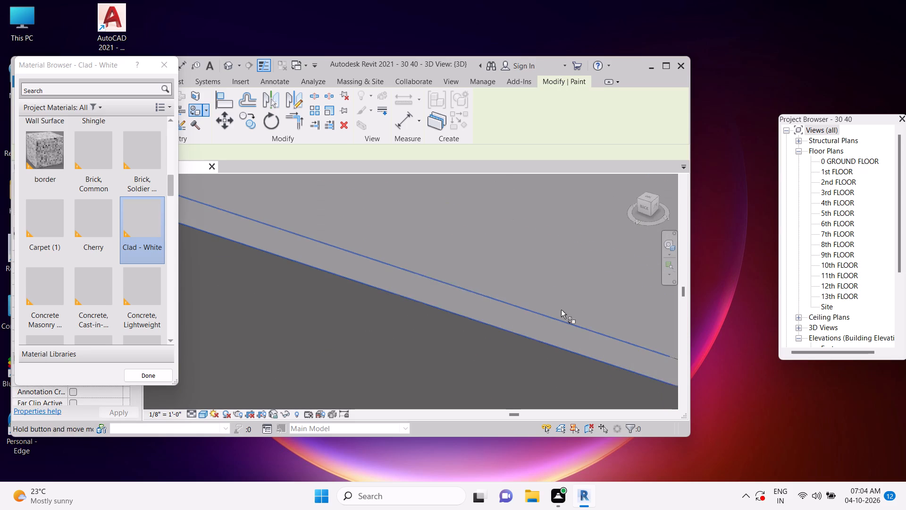
scroll(561, 309, "down", 20)
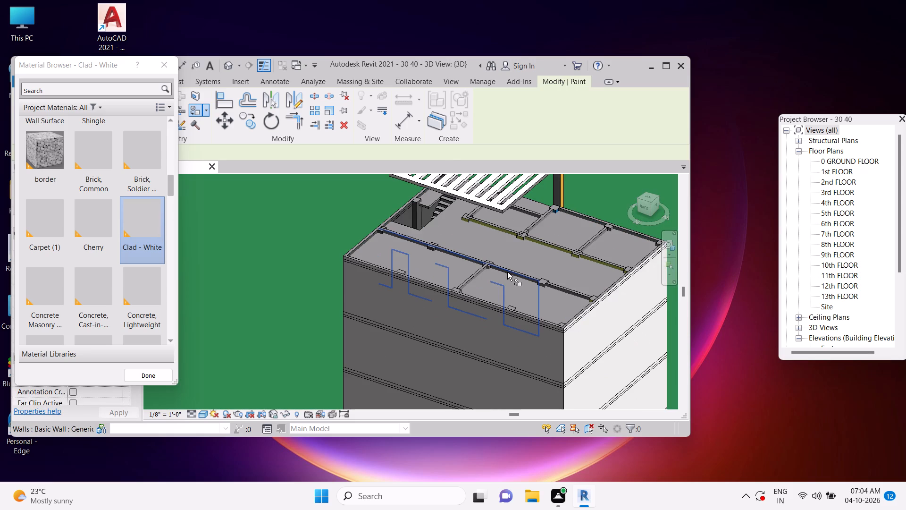
key("ctrl+s")
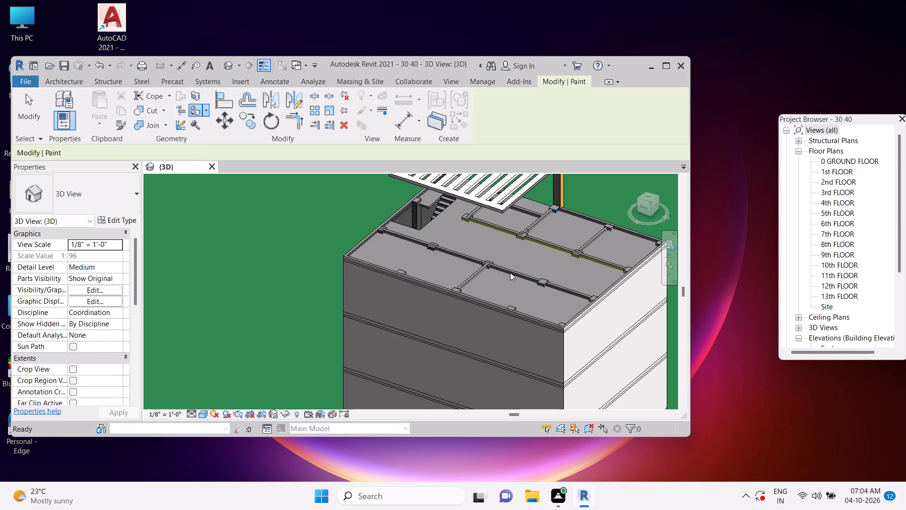
Examine the tower's painted facades, slab edges and roof, and the surrounding site with its road strip.
scroll(489, 272, "down", 3)
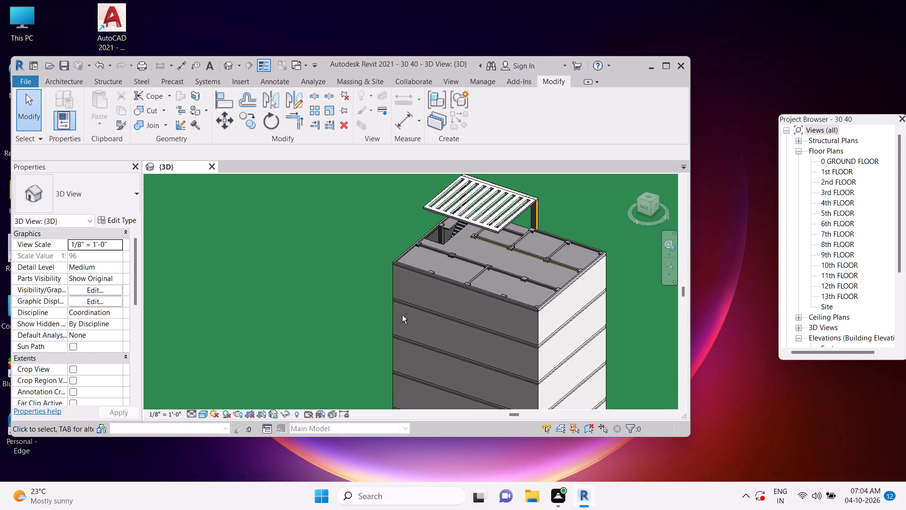
middle_click_drag(402, 315, 466, 311, "shift")
scroll(460, 312, "down", 18)
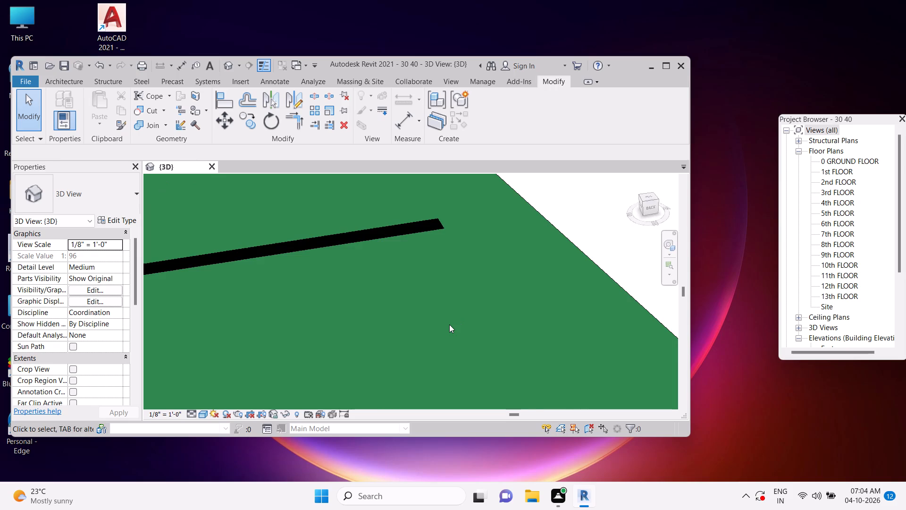
middle_click_drag(343, 349, 369, 344)
middle_click_drag(317, 334, 450, 340)
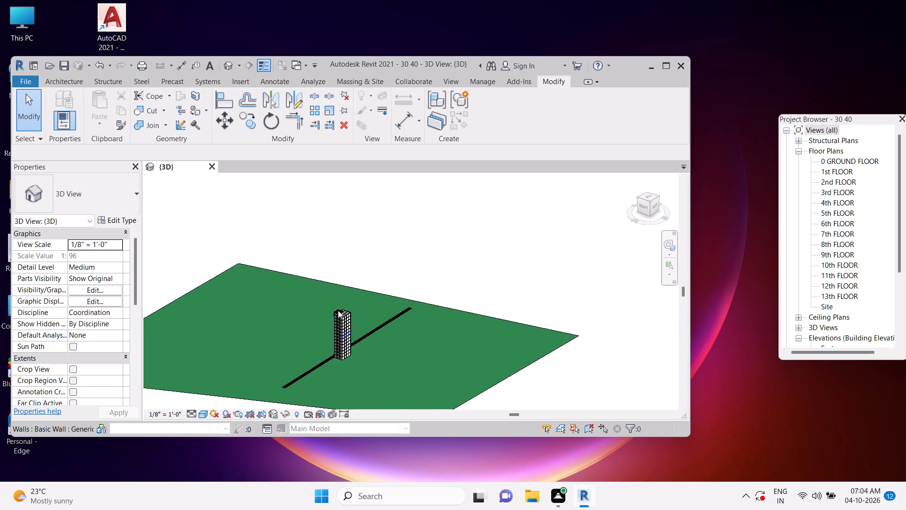
scroll(346, 321, "up", 20)
middle_click_drag(324, 356, 339, 281)
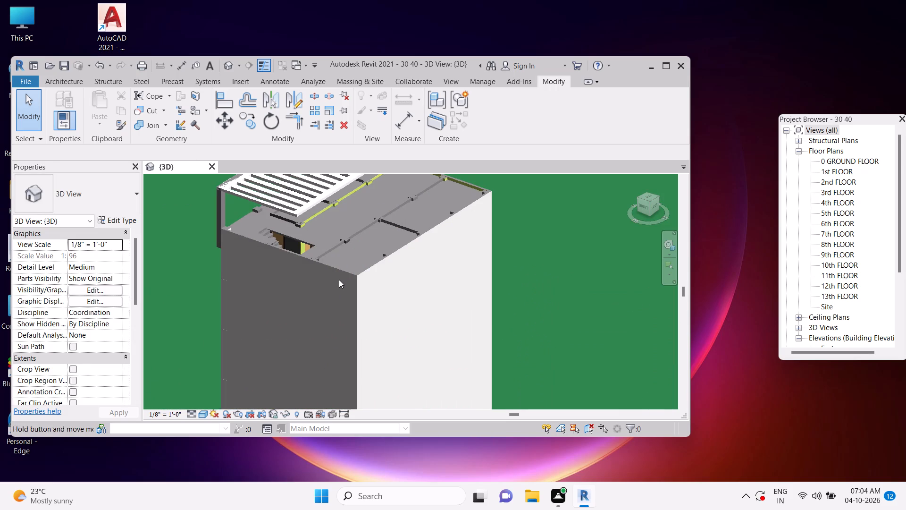
scroll(339, 279, "up", 9)
scroll(416, 351, "down", 1)
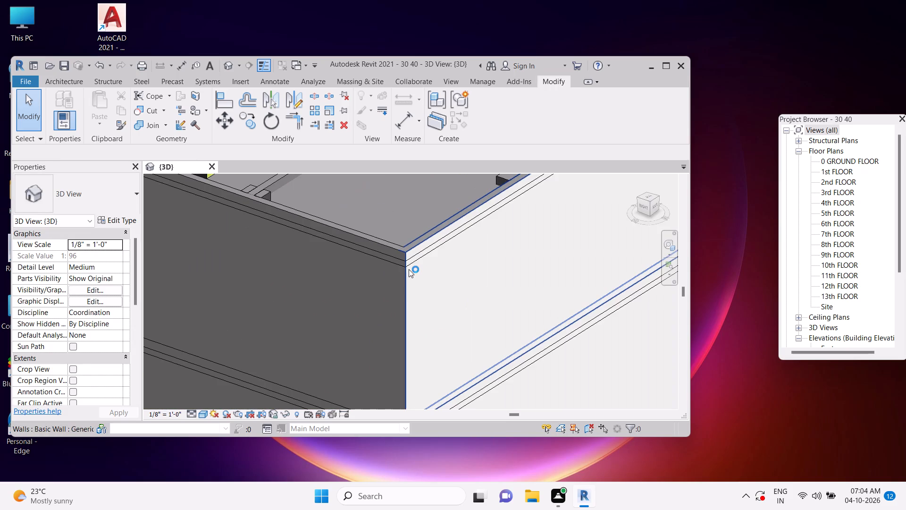
scroll(409, 269, "down", 14)
middle_click_drag(419, 339, 447, 237)
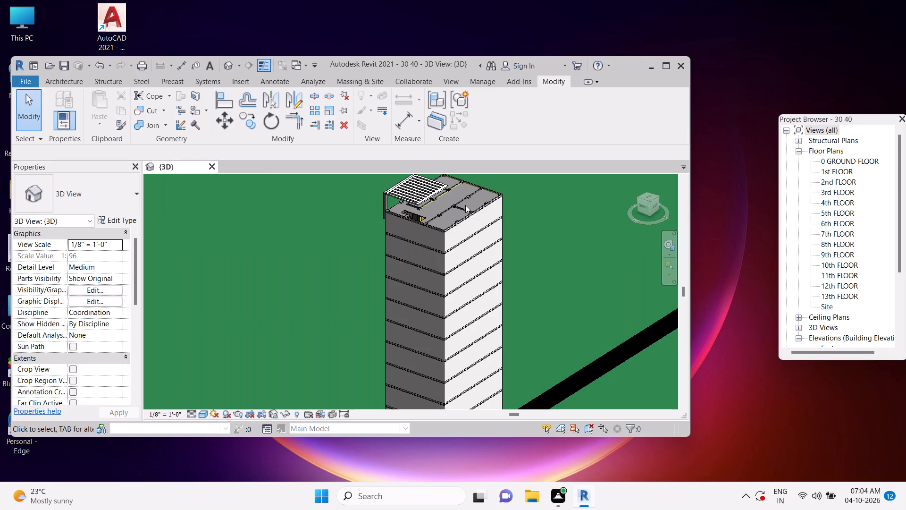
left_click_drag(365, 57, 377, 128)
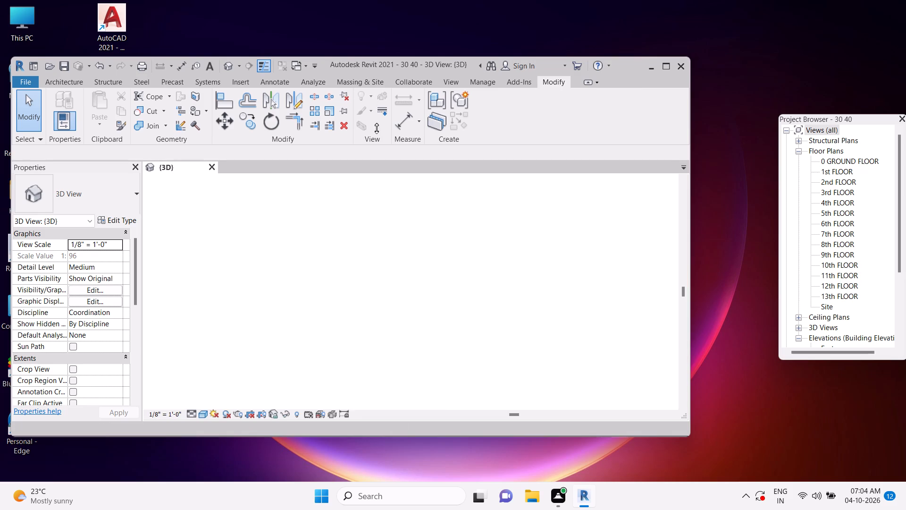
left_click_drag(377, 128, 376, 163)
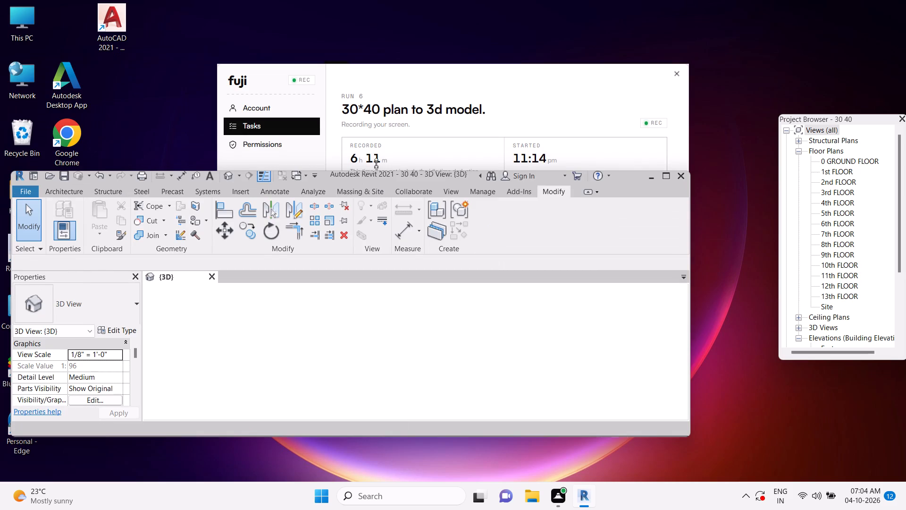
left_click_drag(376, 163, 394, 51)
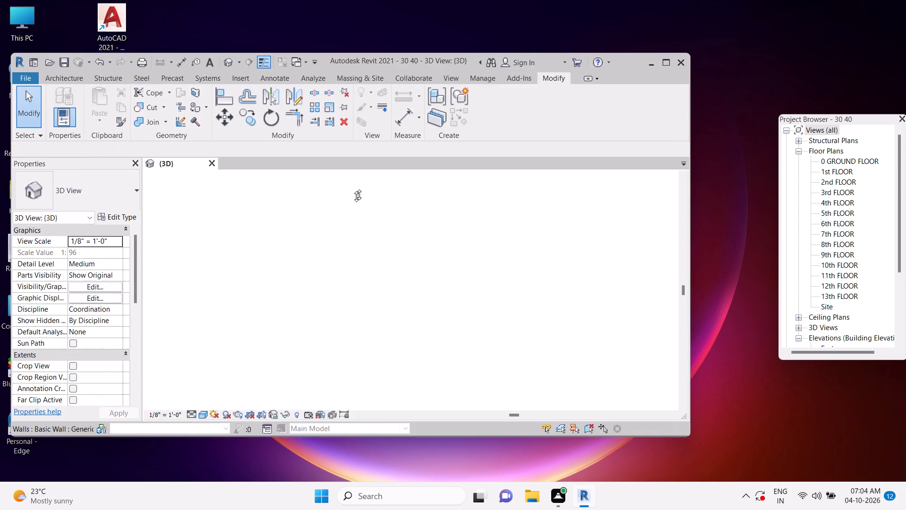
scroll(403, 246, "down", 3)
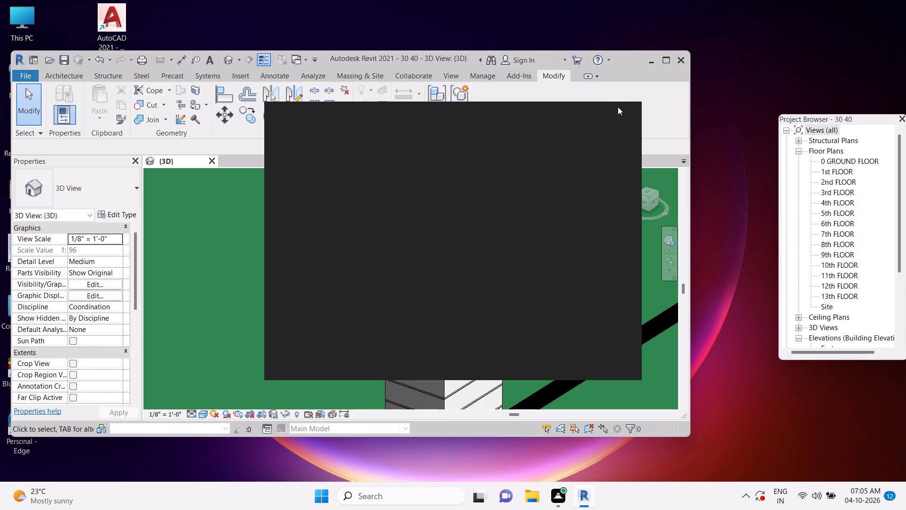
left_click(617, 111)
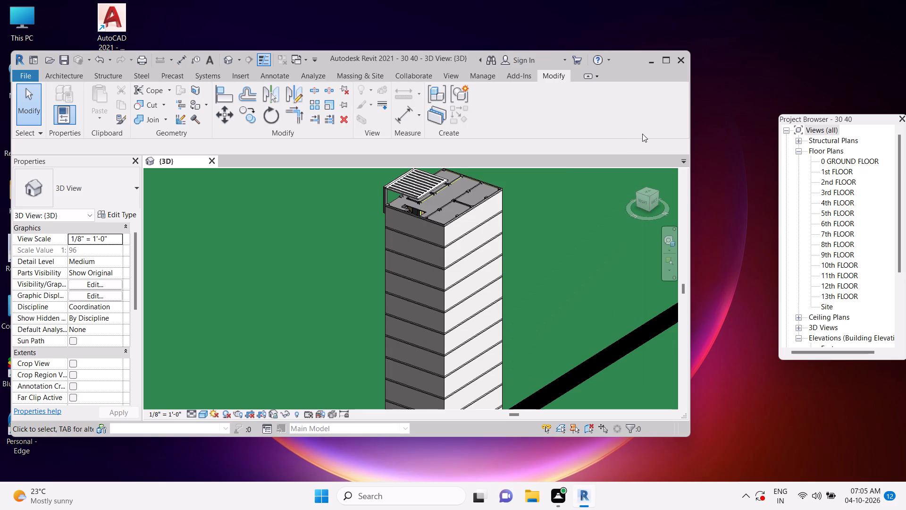
Examine the tower from the balcony side, from roof to base, together with the road strip running past it.
middle_click_drag(533, 196, 566, 202, "shift")
scroll(412, 267, "down", 5)
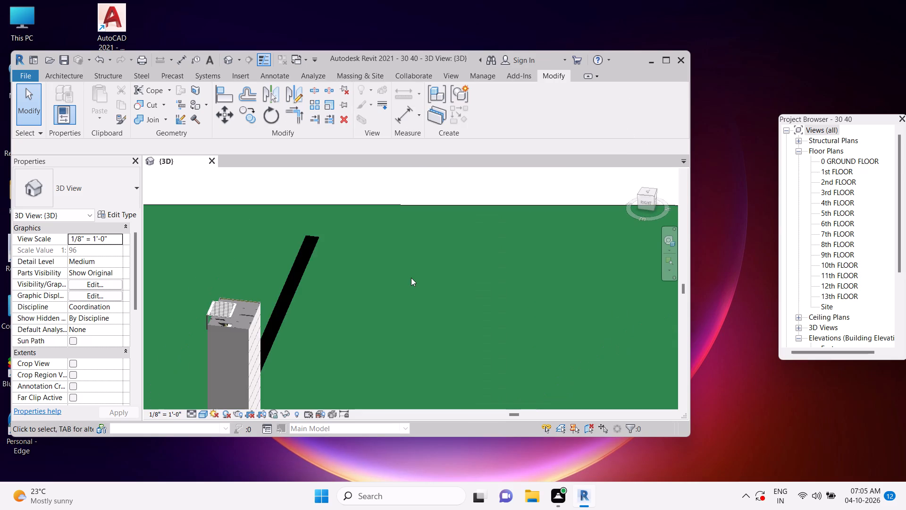
scroll(411, 278, "down", 2)
middle_click_drag(411, 279, 484, 272)
middle_click_drag(446, 314, 481, 212)
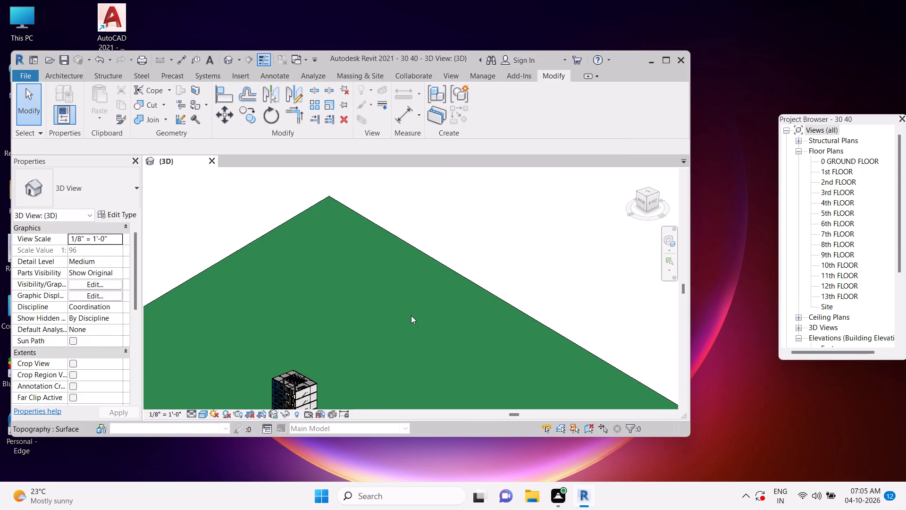
middle_click_drag(412, 313, 463, 199)
scroll(327, 293, "up", 10)
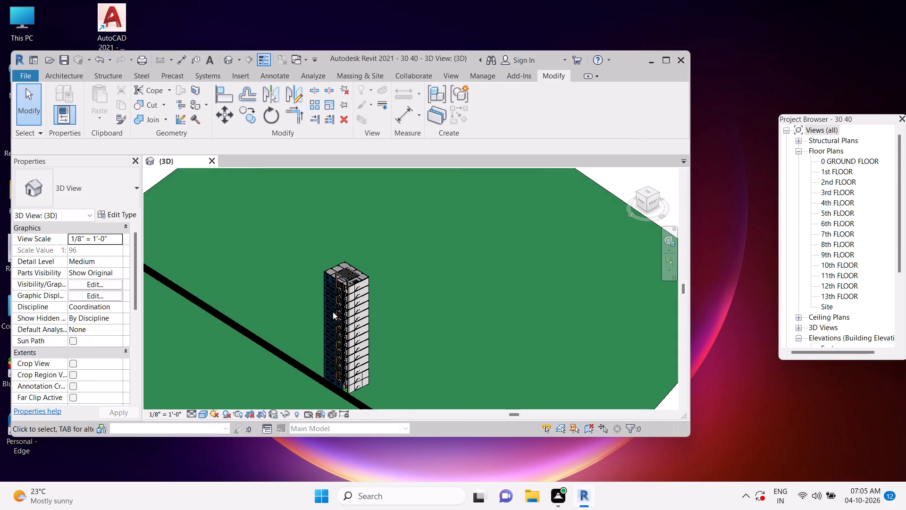
scroll(333, 312, "up", 6)
key("Escape")
key("Escape")
middle_click_drag(383, 309, 422, 244)
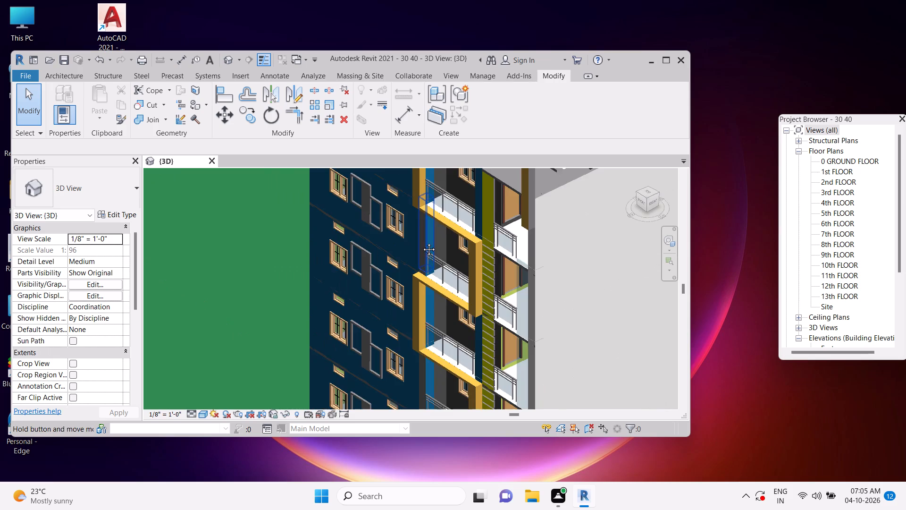
scroll(396, 264, "down", 6)
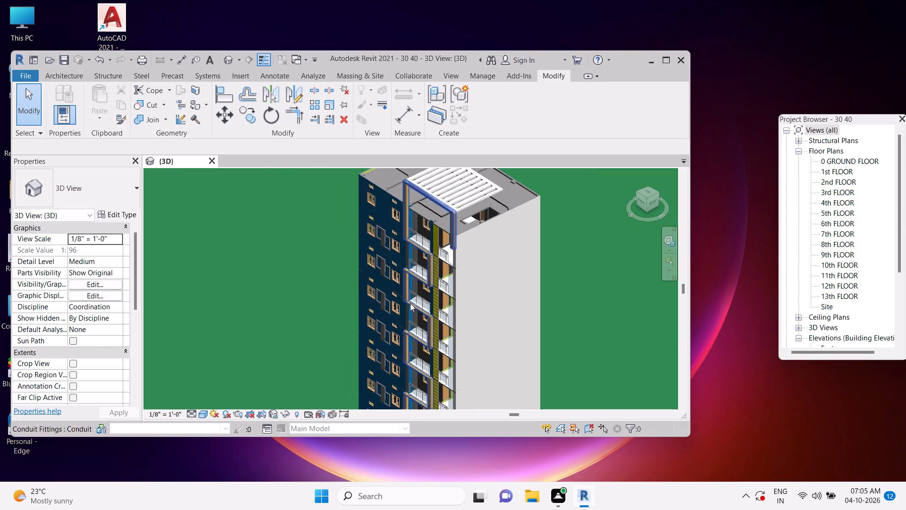
middle_click_drag(431, 299, 453, 294, "shift")
scroll(483, 306, "down", 7)
middle_click_drag(516, 301, 445, 196)
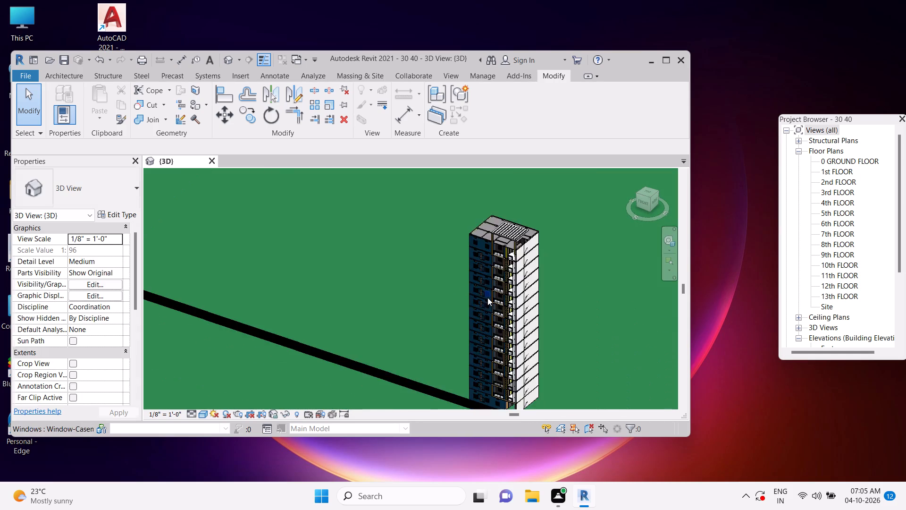
middle_click_drag(487, 297, 461, 233)
middle_click_drag(479, 306, 495, 293, "shift")
middle_click_drag(506, 315, 436, 302)
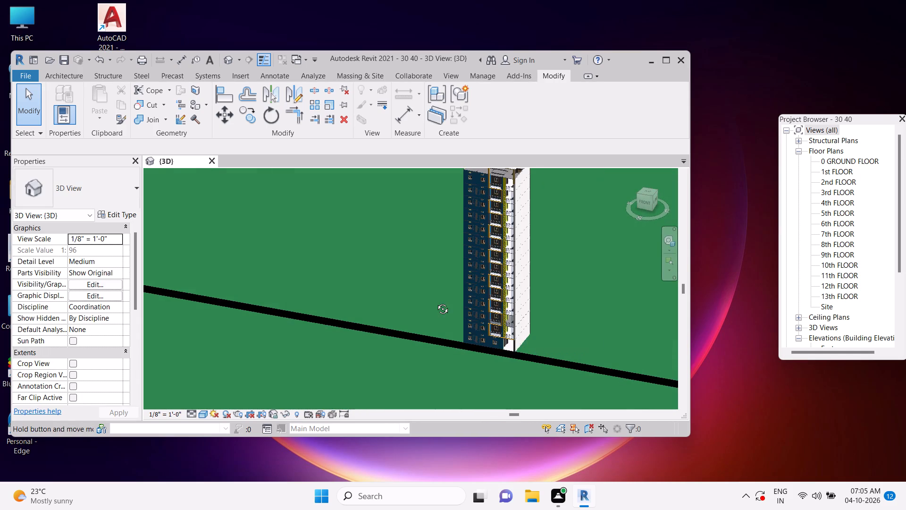
middle_click_drag(436, 302, 438, 302)
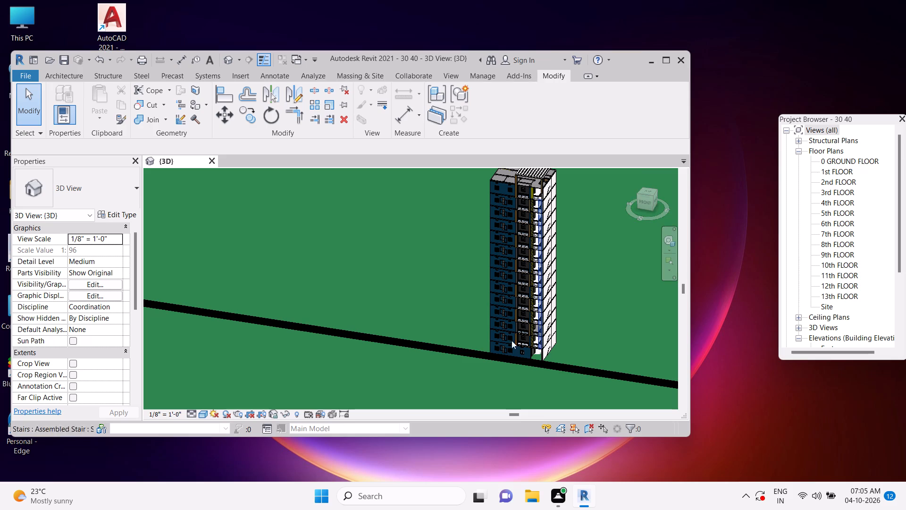
Copy the black road strip in front of the tower and paste the copy aligned to the same place.
left_click(456, 353)
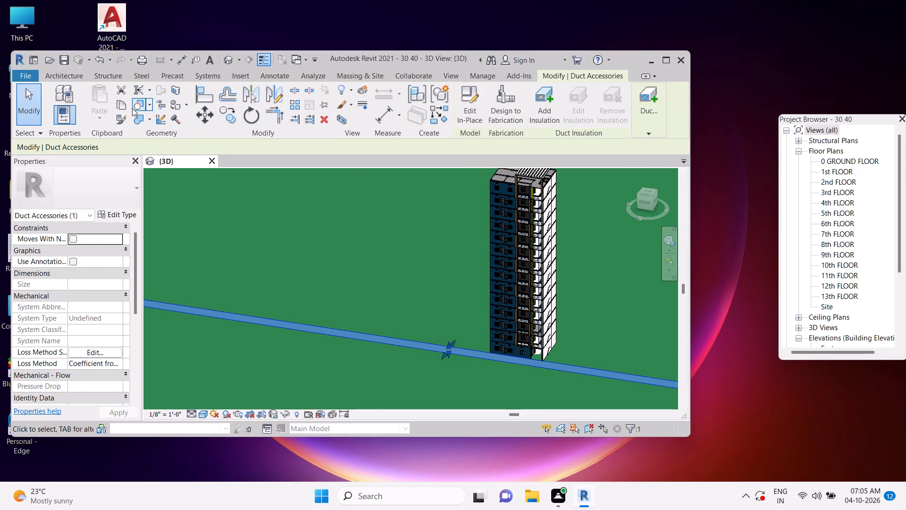
left_click(122, 106)
left_click(107, 118)
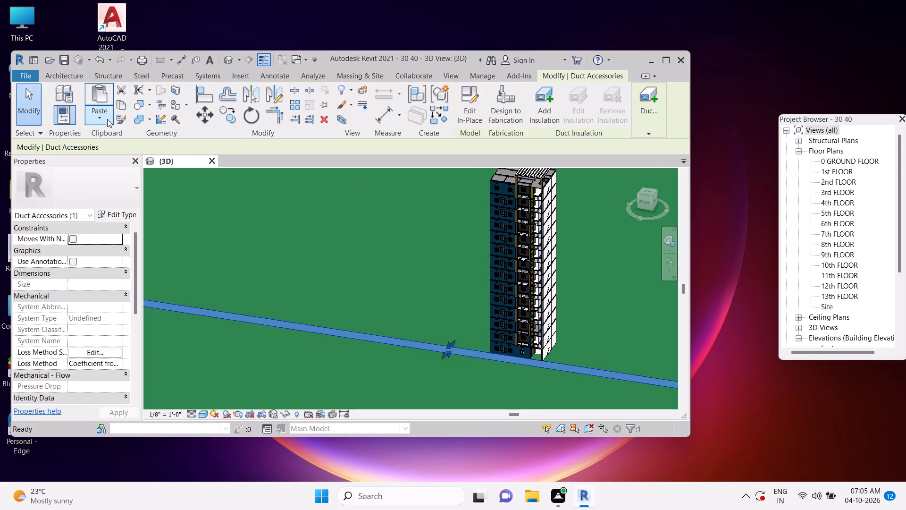
left_click(156, 230)
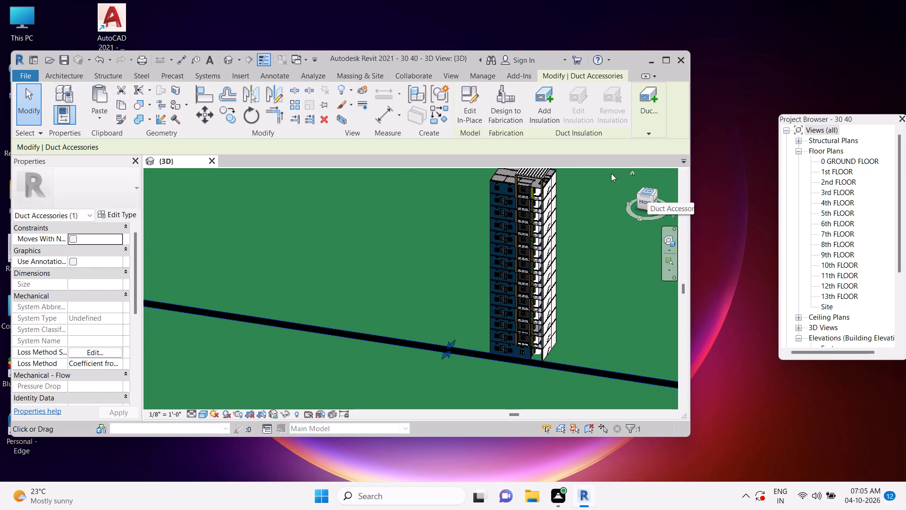
Edit the pasted road strip in place from the top view and delete its extrusion's whole sketch outline.
left_click(475, 118)
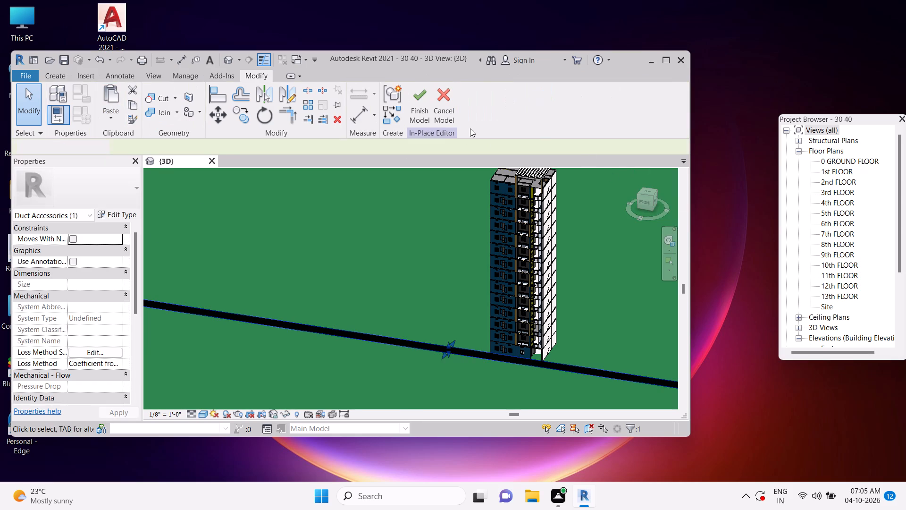
left_click(649, 190)
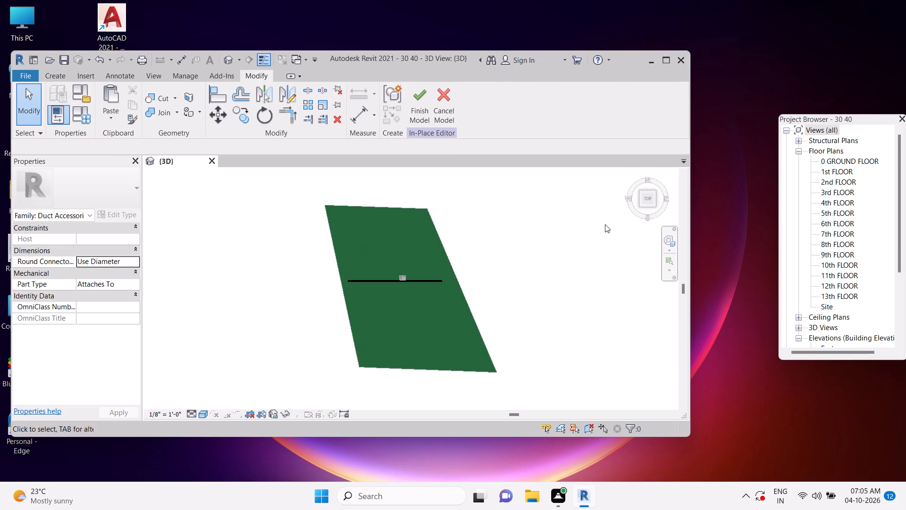
scroll(375, 284, "up", 9)
scroll(461, 271, "up", 4)
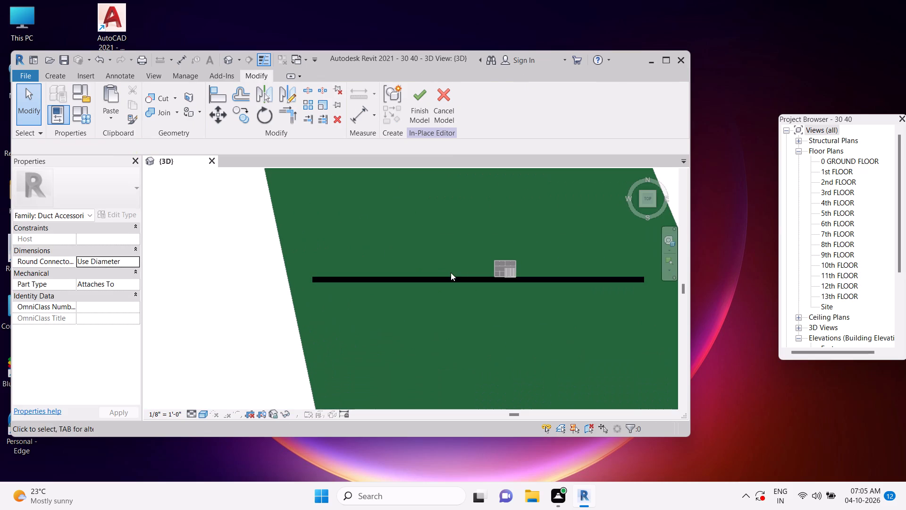
middle_click_drag(329, 296, 394, 324)
scroll(309, 308, "up", 5)
left_click(289, 314)
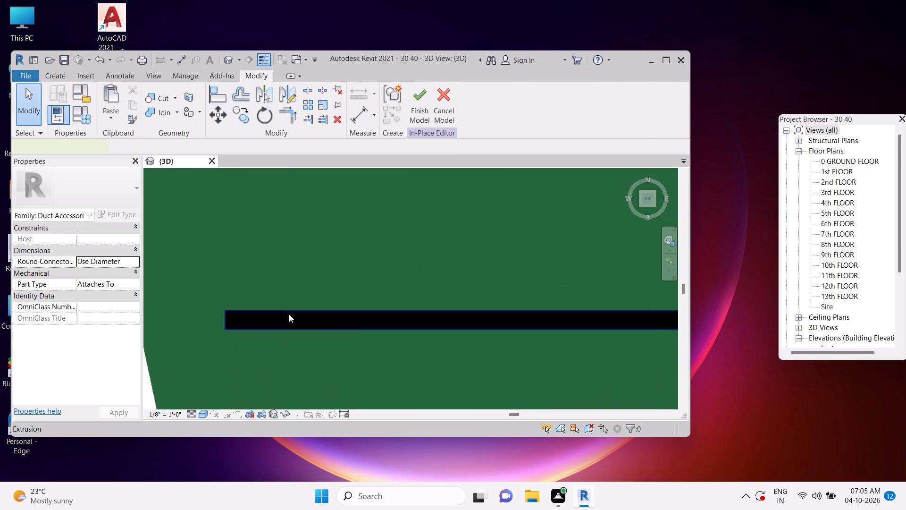
left_click(419, 123)
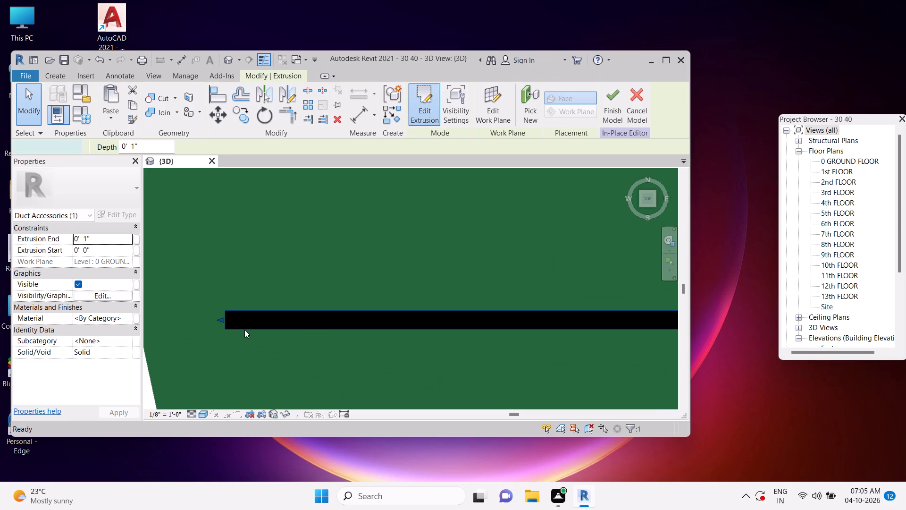
key("Tab")
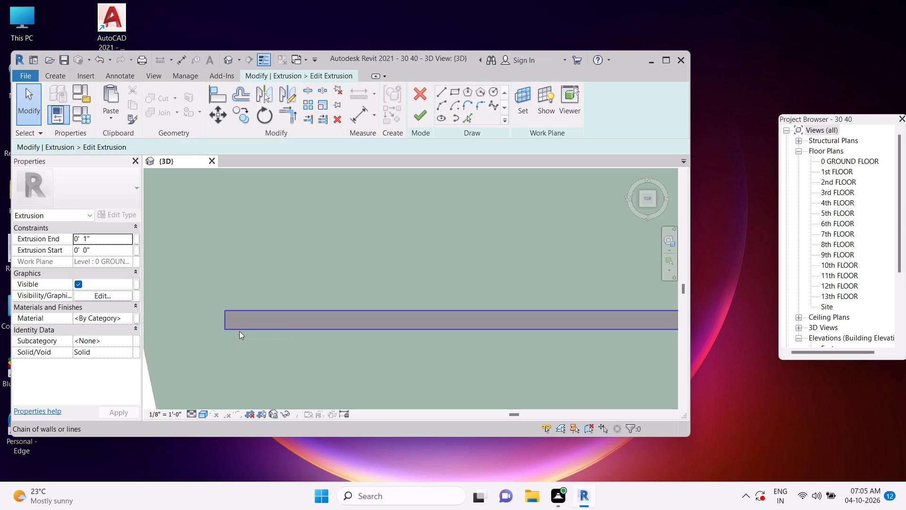
left_click(240, 331)
key("Delete")
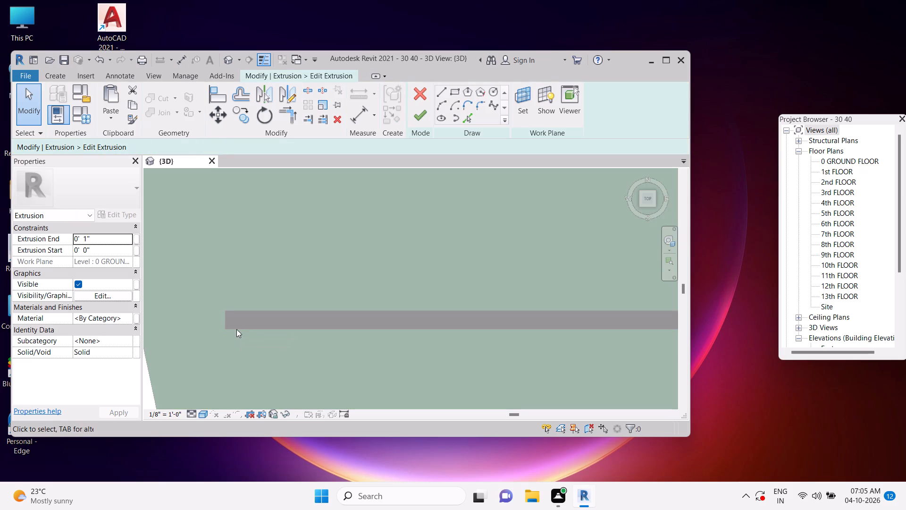
Sketch a thin rectangle about 38'-0" by 0'-6" along the road's centreline, starting at the midpoint of its short end.
scroll(236, 329, "up", 5)
right_click(450, 93)
left_click(450, 92)
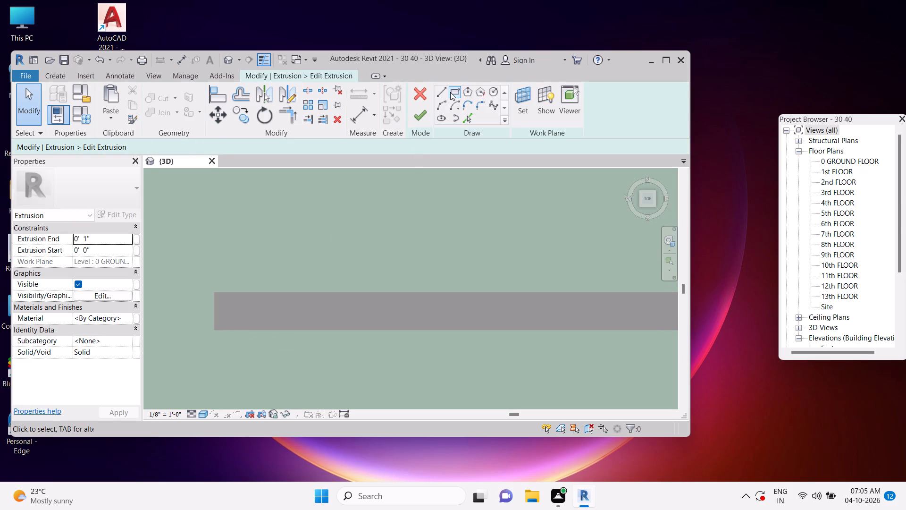
scroll(215, 312, "up", 5)
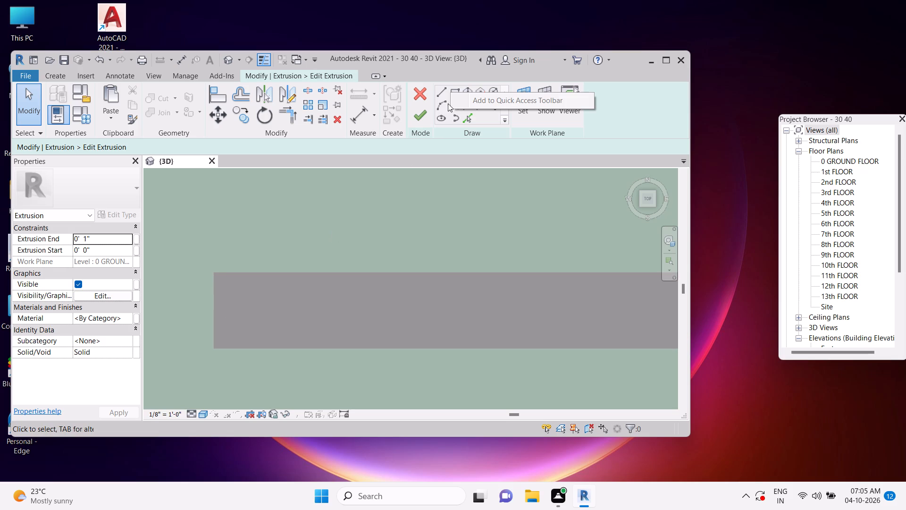
left_click(452, 92)
left_click(452, 94)
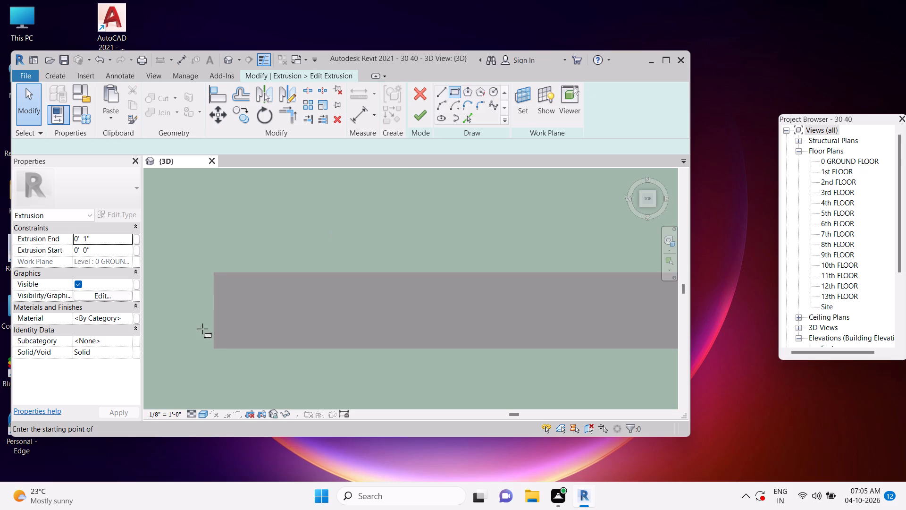
scroll(211, 313, "up", 3)
left_click(216, 308)
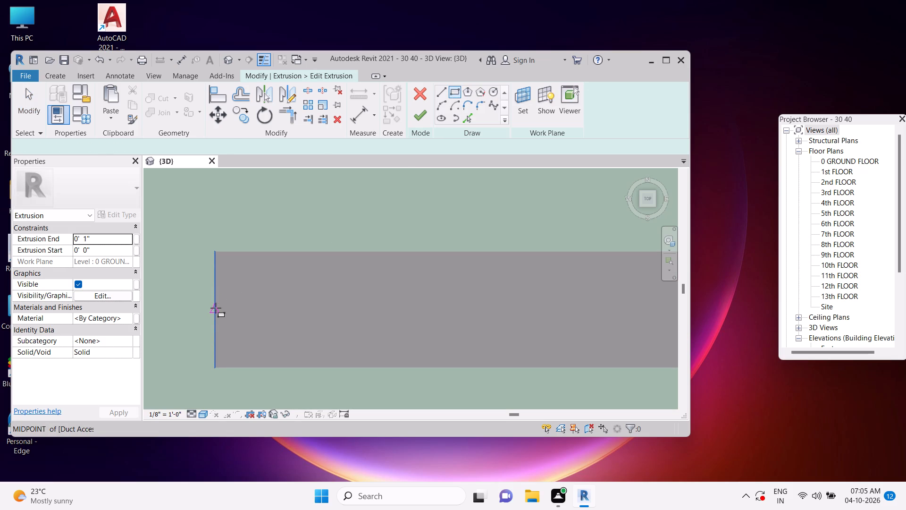
scroll(341, 307, "down", 3)
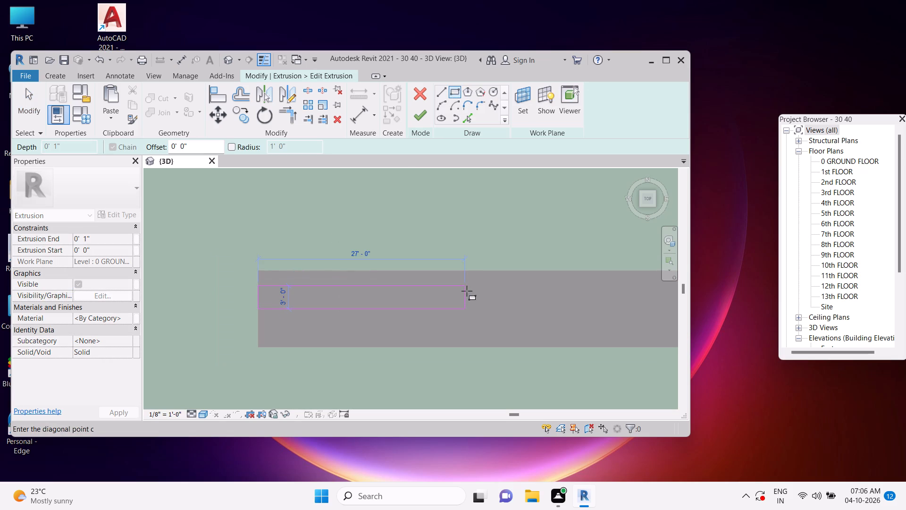
left_click(549, 305)
key("Escape")
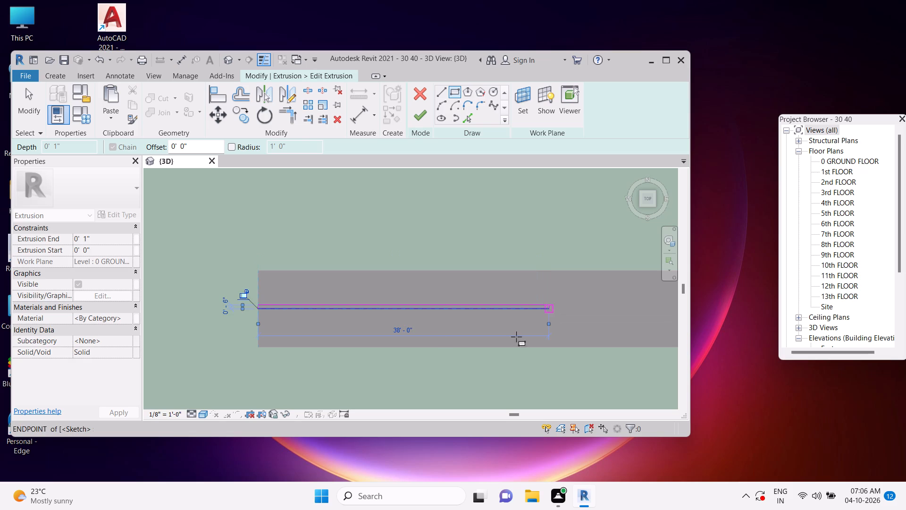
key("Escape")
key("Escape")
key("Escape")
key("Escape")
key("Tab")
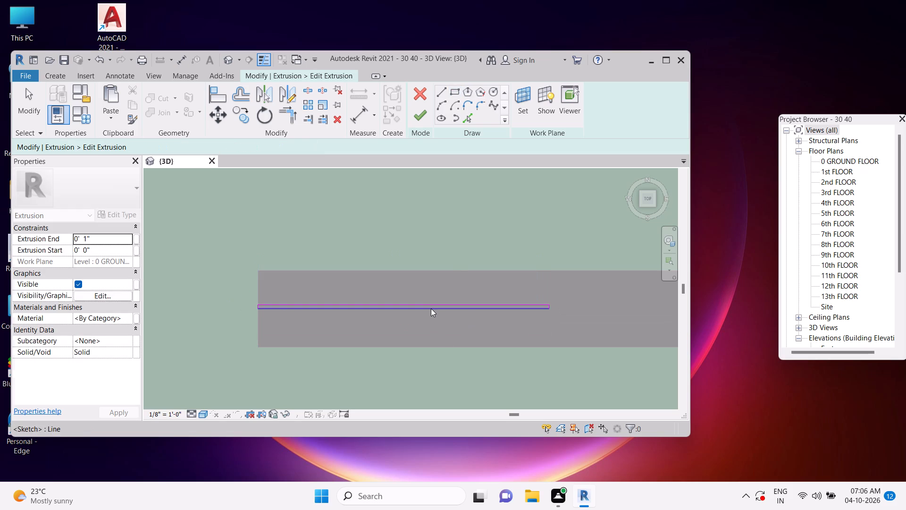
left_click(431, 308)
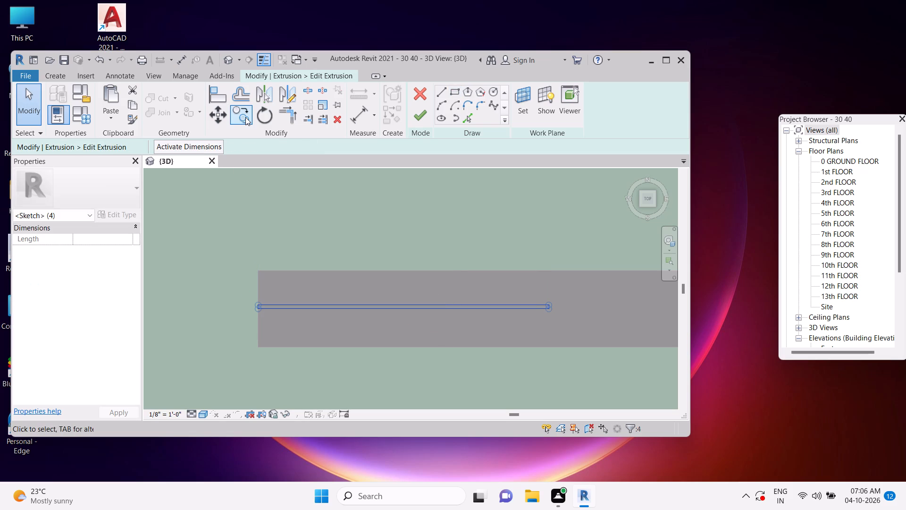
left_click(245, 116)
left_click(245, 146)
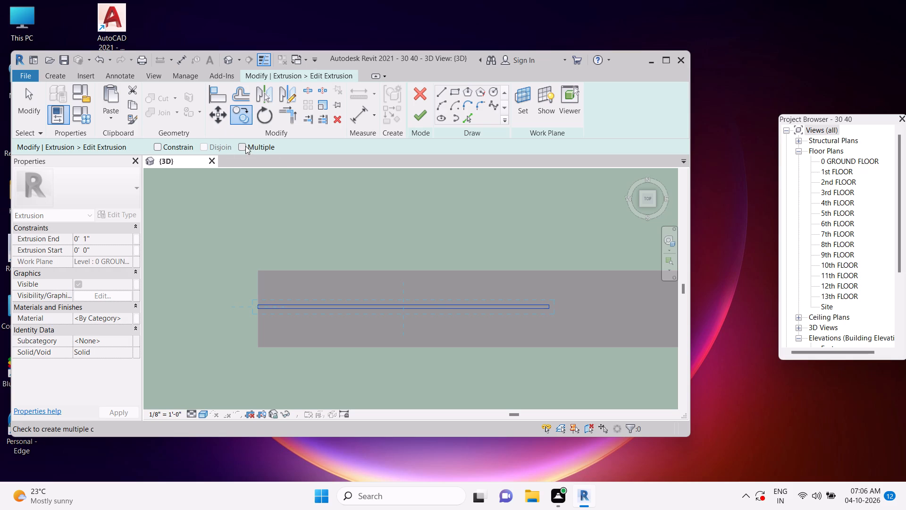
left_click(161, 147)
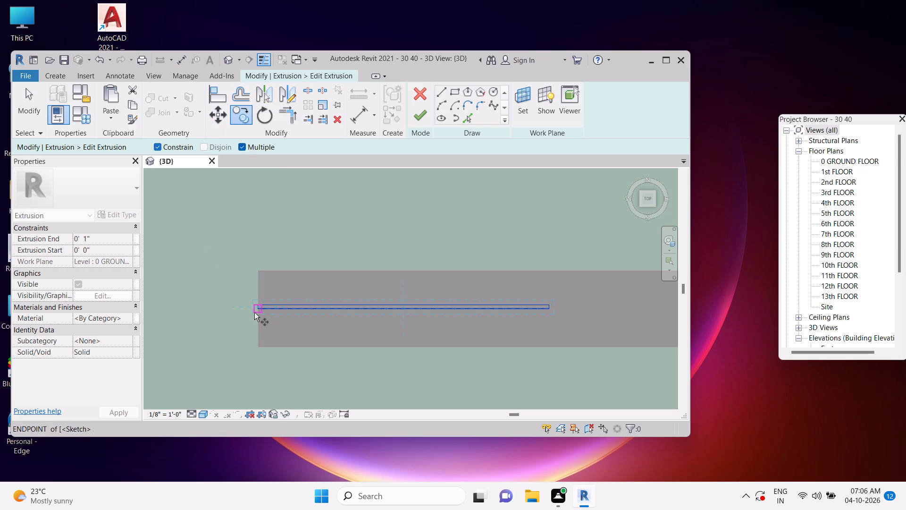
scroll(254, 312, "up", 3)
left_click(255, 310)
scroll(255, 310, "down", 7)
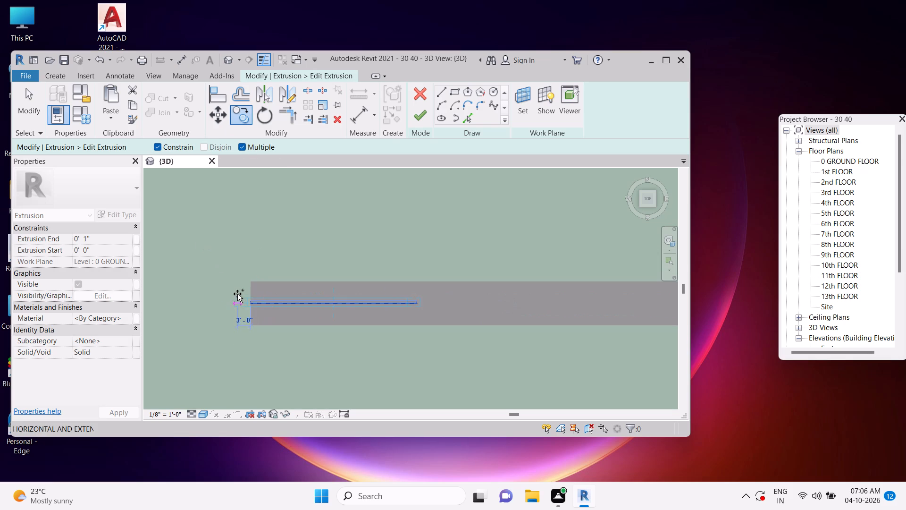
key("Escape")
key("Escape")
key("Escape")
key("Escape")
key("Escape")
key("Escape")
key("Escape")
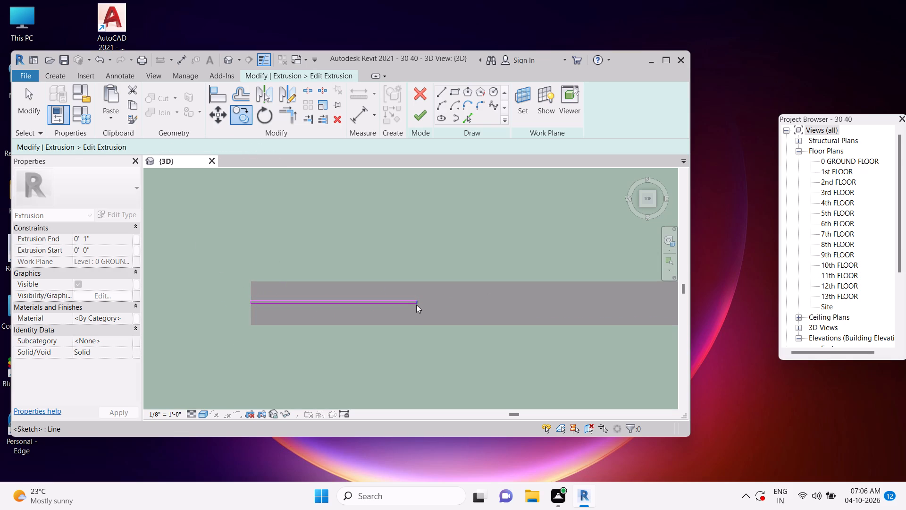
Set the width of the thin centreline rectangle to 1'-0" by offsetting one of its long edges.
left_click(416, 304)
scroll(416, 305, "up", 5)
key("Escape")
left_click(394, 302)
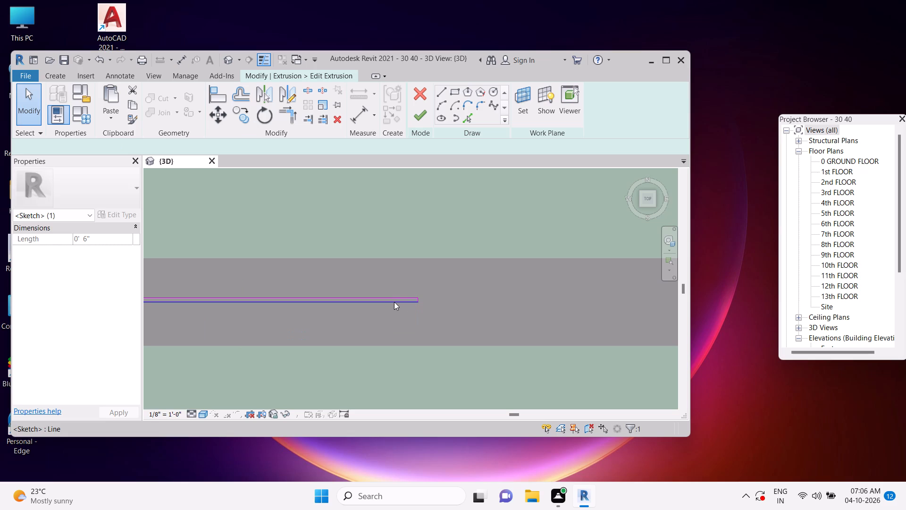
scroll(419, 303, "down", 4)
middle_click_drag(330, 312, 470, 312)
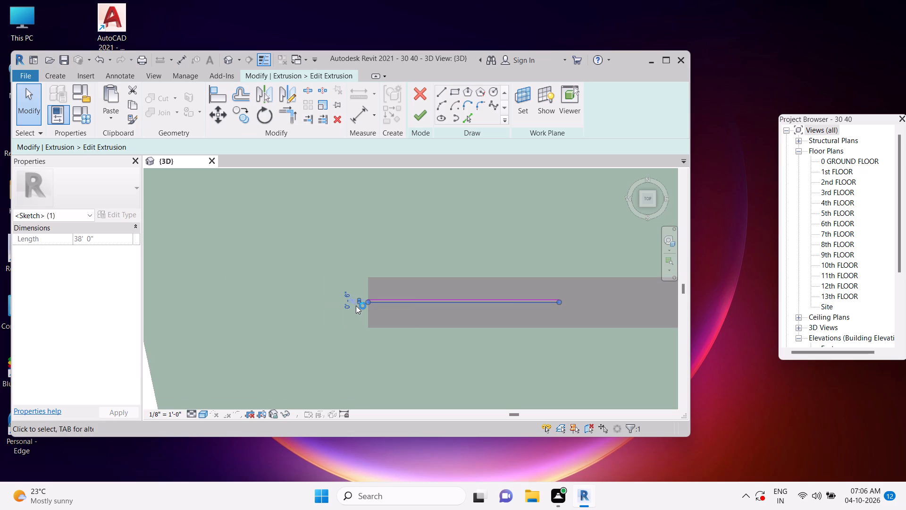
scroll(347, 304, "up", 5)
left_click(347, 298)
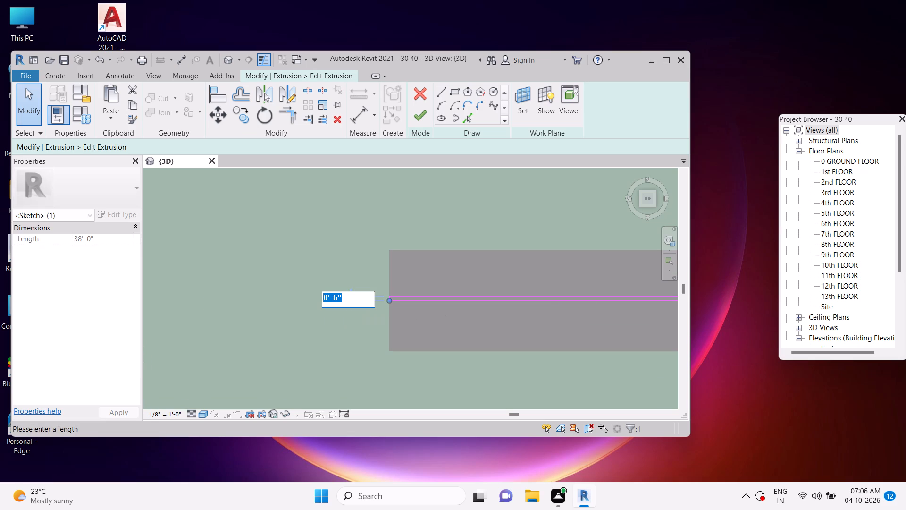
type("1'")
key("Return")
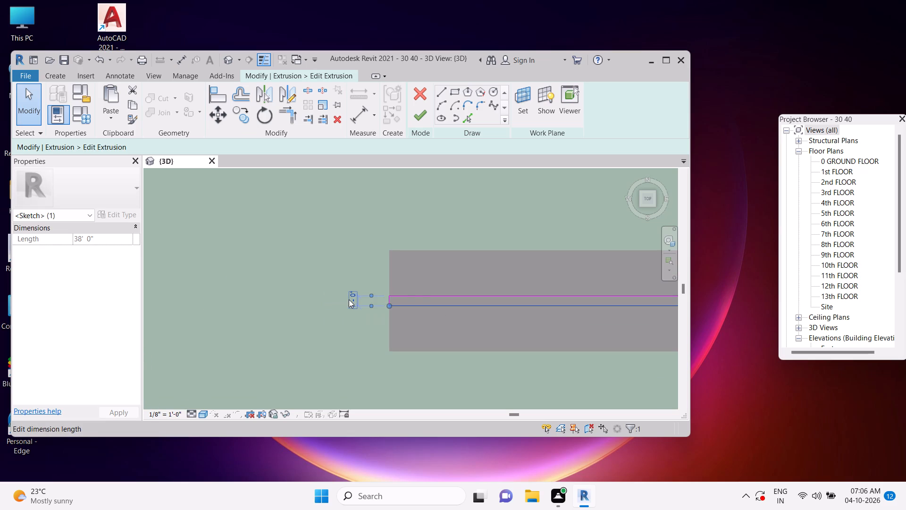
scroll(437, 302, "down", 4)
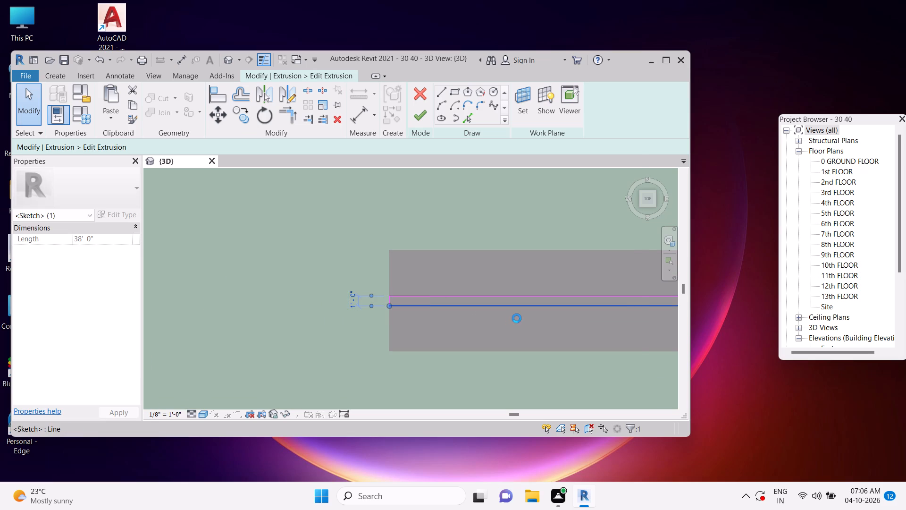
key("Escape")
key("Escape")
key("Escape")
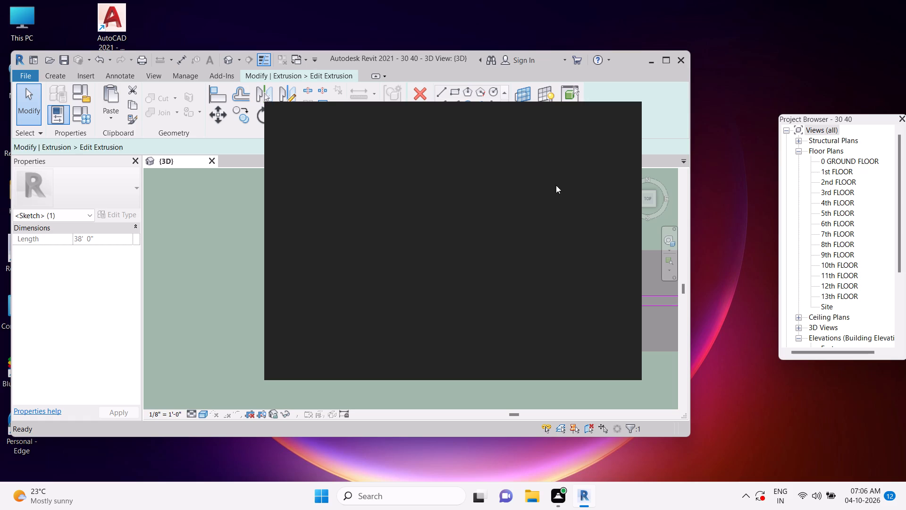
key("Escape")
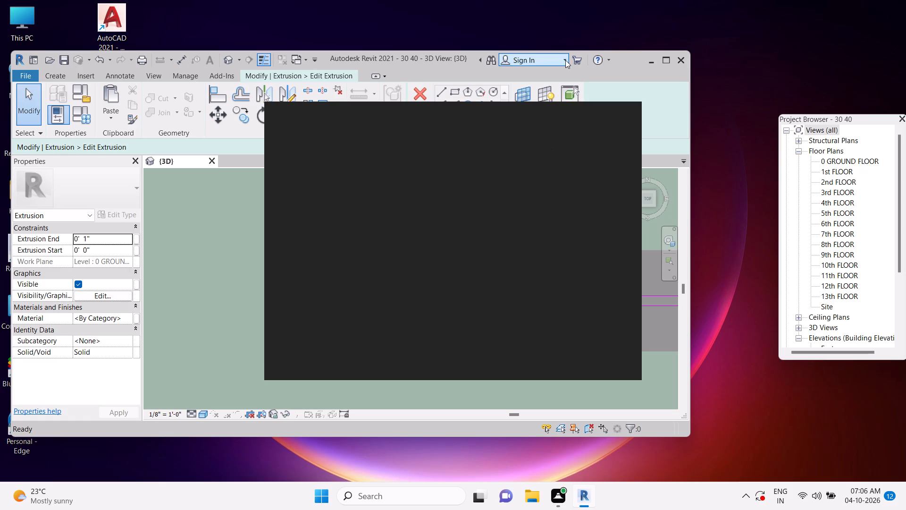
left_click(621, 119)
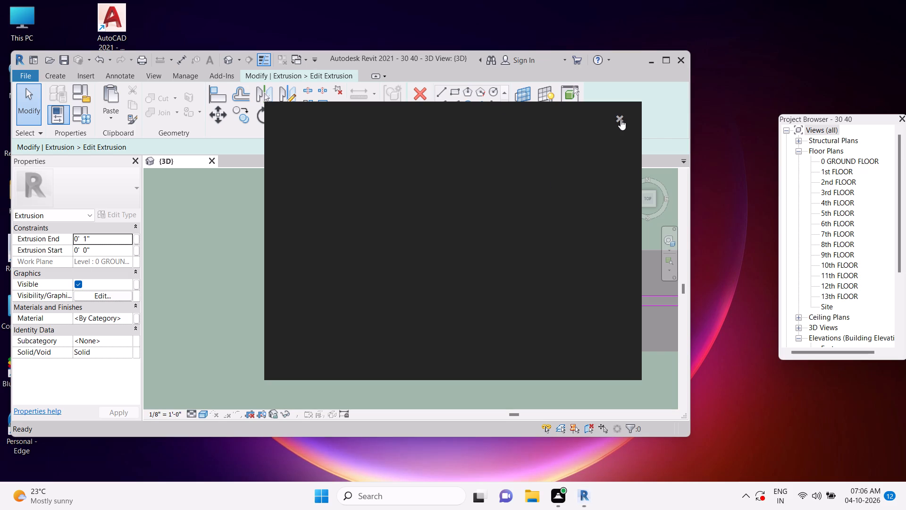
Shorten the centreline rectangle to roughly a third of its length by moving its inner short edge toward the road's end.
middle_click_drag(570, 324, 411, 323)
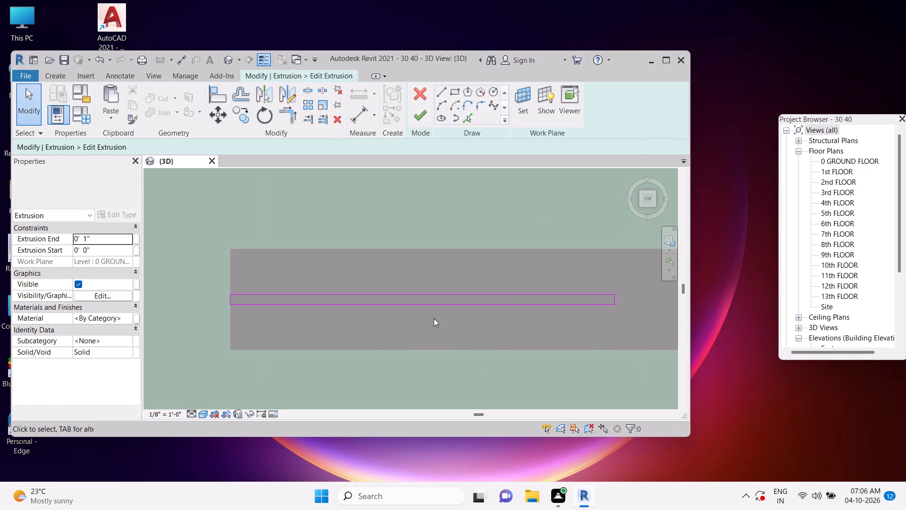
scroll(596, 306, "up", 2)
left_click(614, 297)
scroll(614, 297, "up", 4)
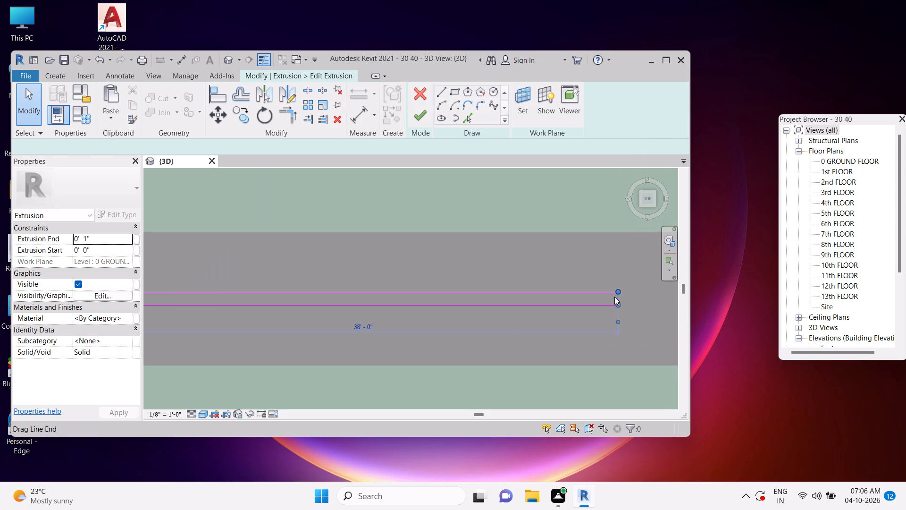
left_click_drag(621, 297, 595, 303)
scroll(595, 303, "down", 4)
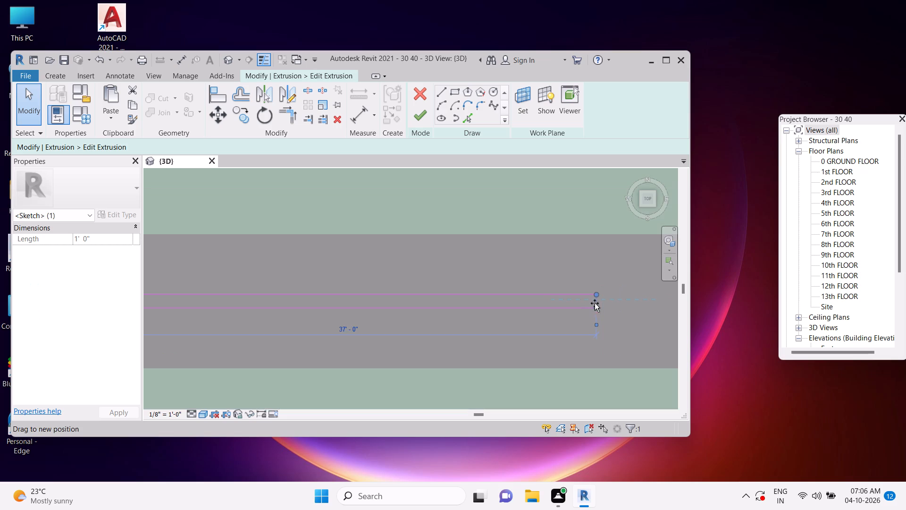
left_click_drag(595, 303, 415, 306)
scroll(594, 303, "down", 4)
key("Escape")
key("Escape")
key("Escape")
key("Escape")
key("Escape")
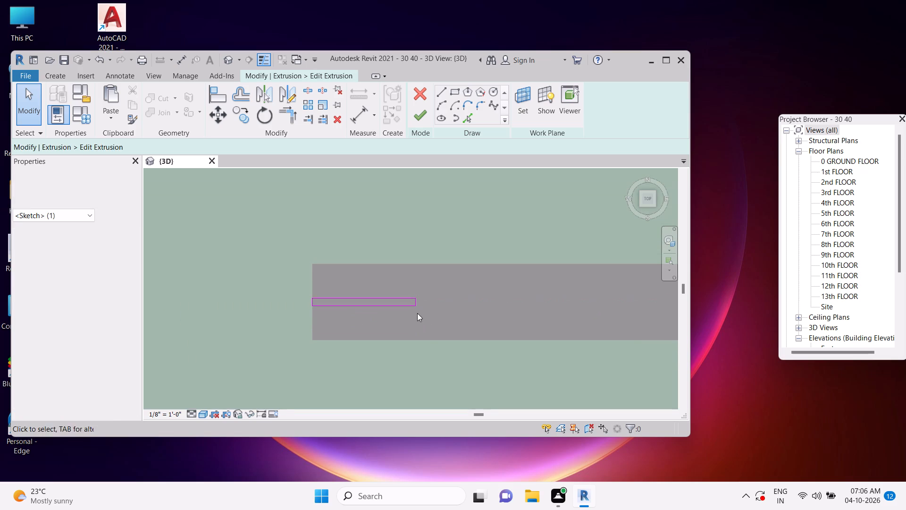
Copy the whole dash outline 24 times along the road's centreline at 25' spacing, with Constrain and Multiple on, up to the far end.
key("Tab")
left_click(412, 300)
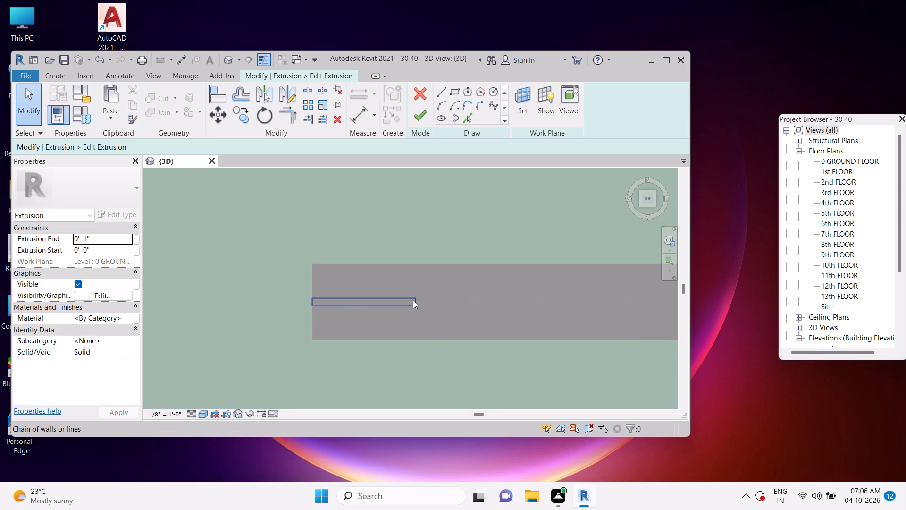
left_click(236, 119)
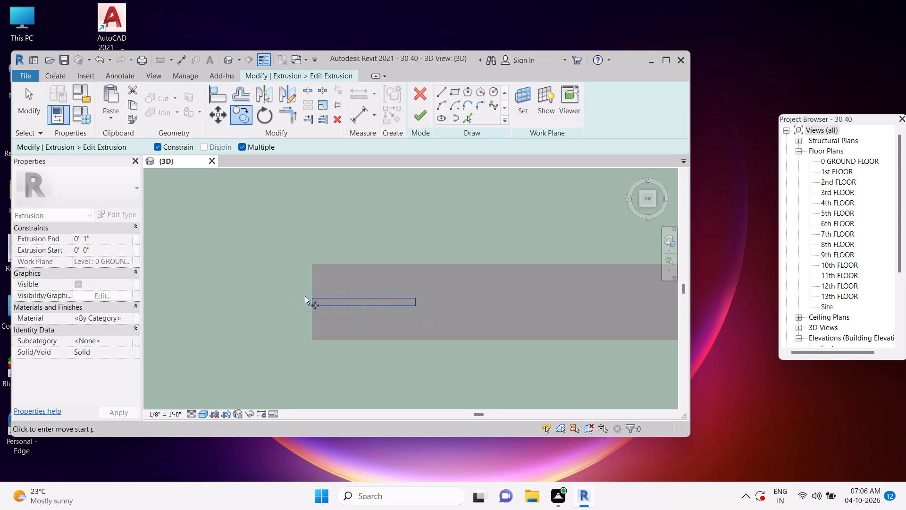
left_click(315, 305)
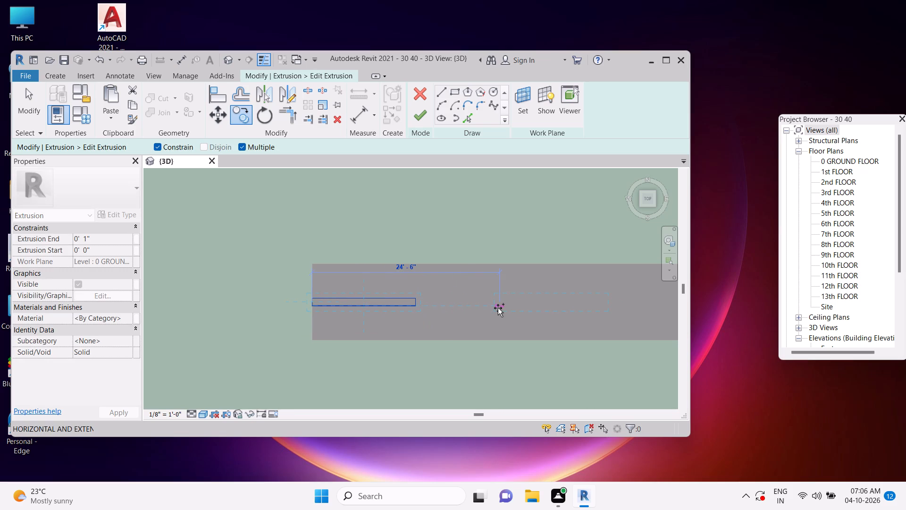
scroll(498, 308, "down", 19)
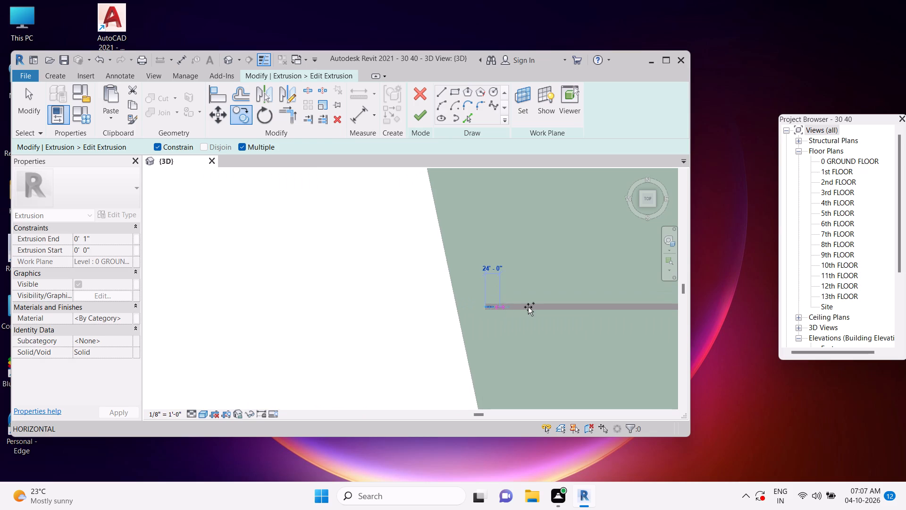
scroll(527, 306, "down", 1)
middle_click_drag(526, 306, 302, 309)
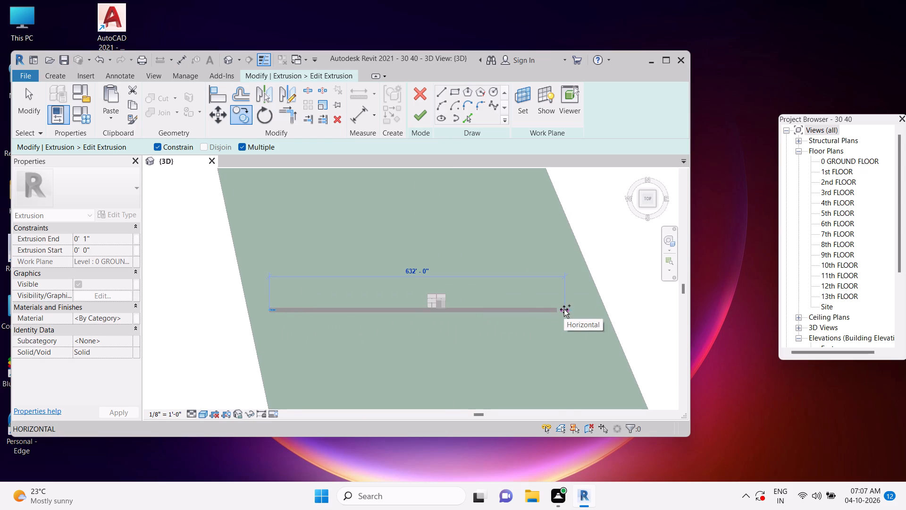
type("25'")
key("Return")
type("25'")
key("Return")
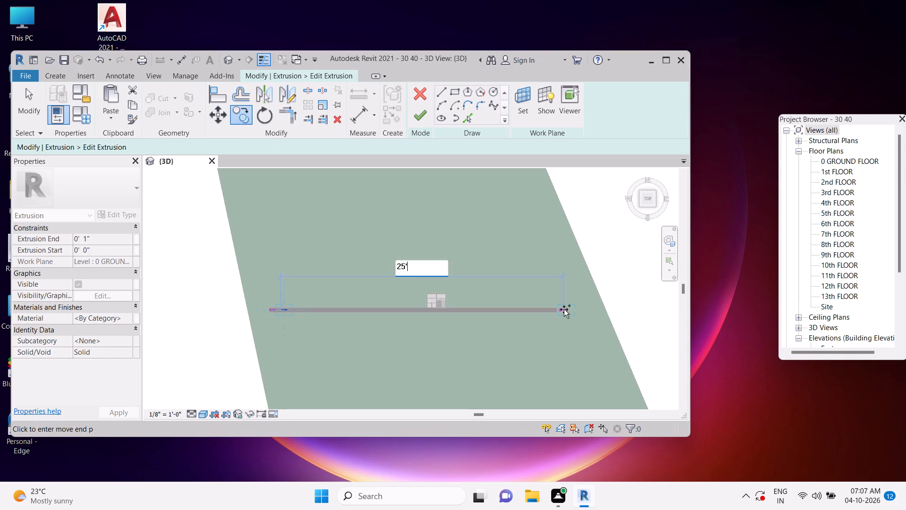
type("25'")
key("Return")
type("25'")
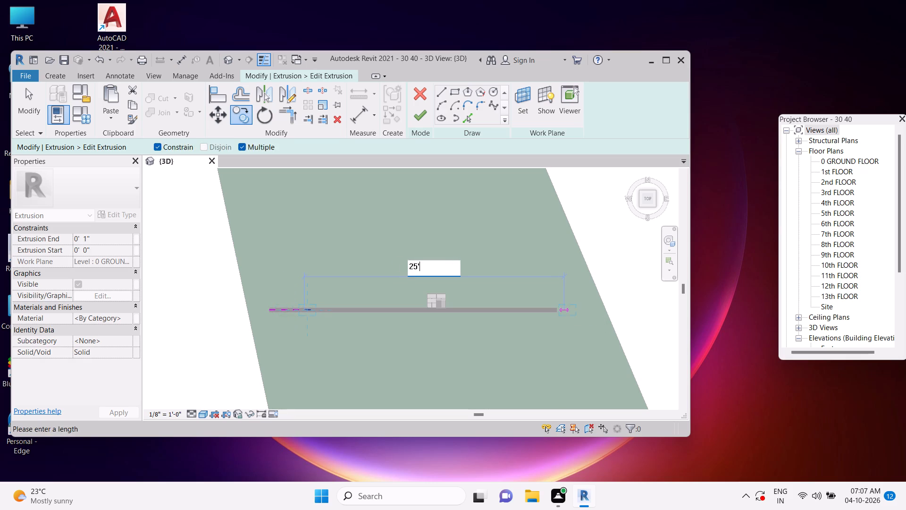
key("Return")
type("25'")
key("Return")
type("25'")
key("Return")
type("25'")
key("Return")
type("25'")
key("Return")
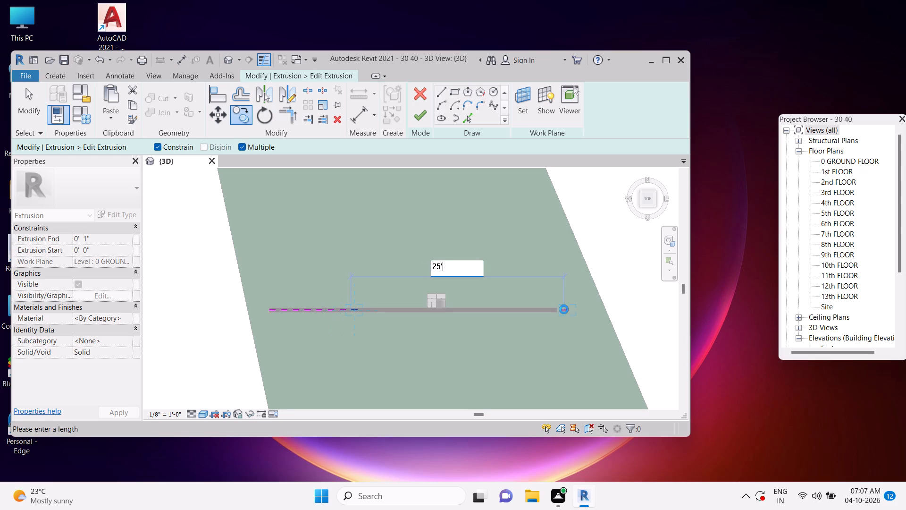
type("25'")
key("Return")
type("25'")
key("Return")
type("25'")
key("Return")
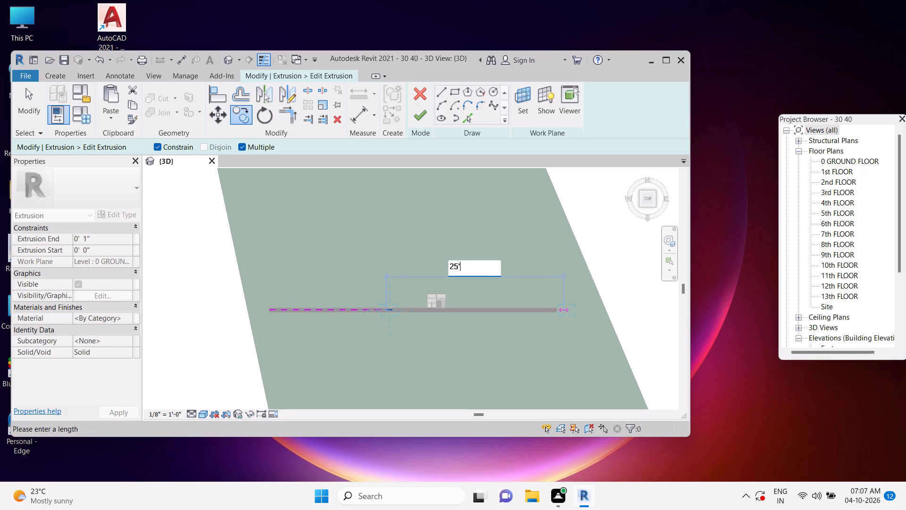
type("25'")
key("Return")
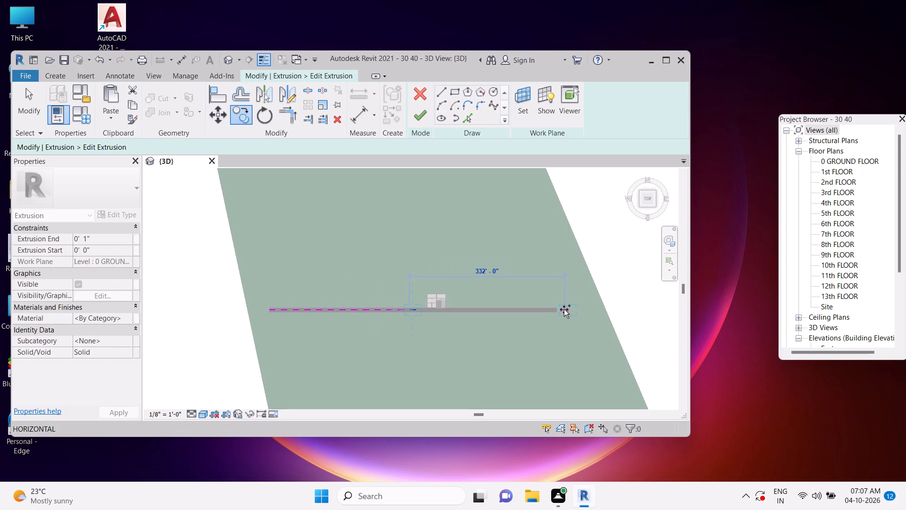
type("25'")
key("Return")
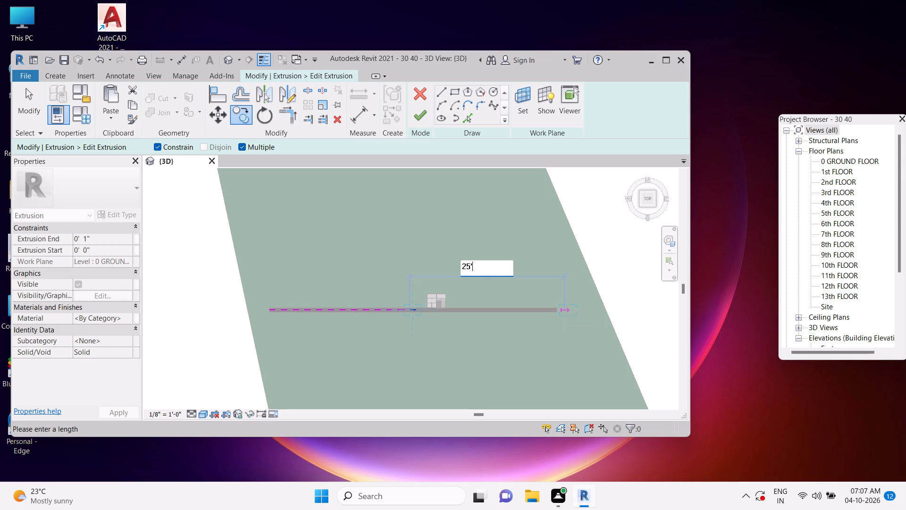
type("25'")
key("Return")
type("25'")
key("Return")
type("25'")
key("Return")
type("25'")
key("Return")
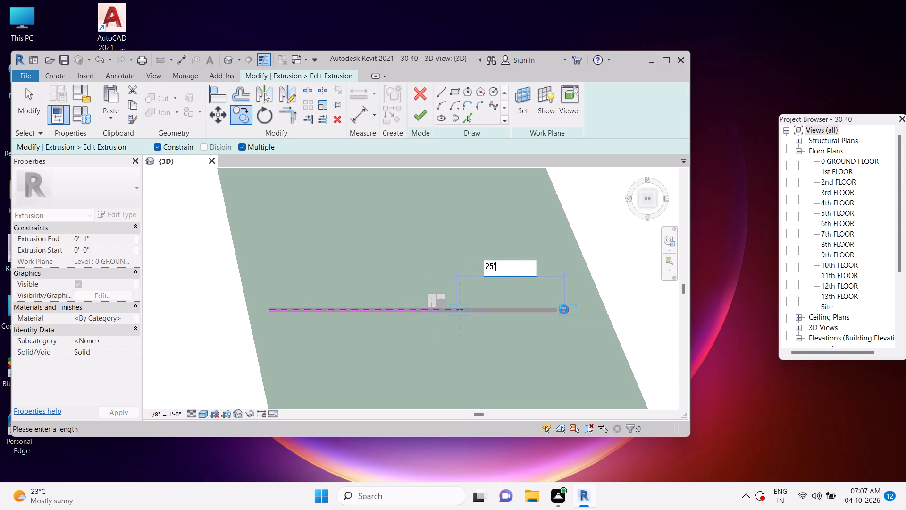
type("25'")
key("Return")
type("25'")
key("Return")
type("25'")
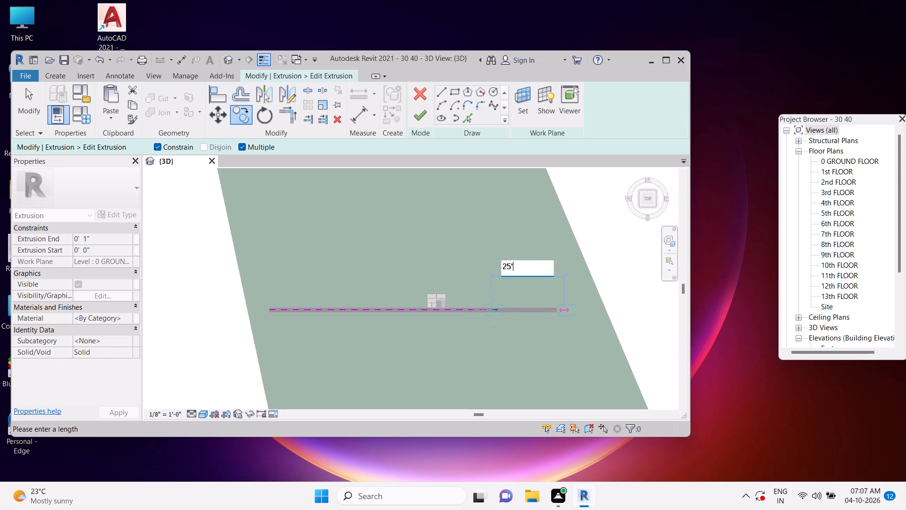
key("Return")
type("25'")
key("Return")
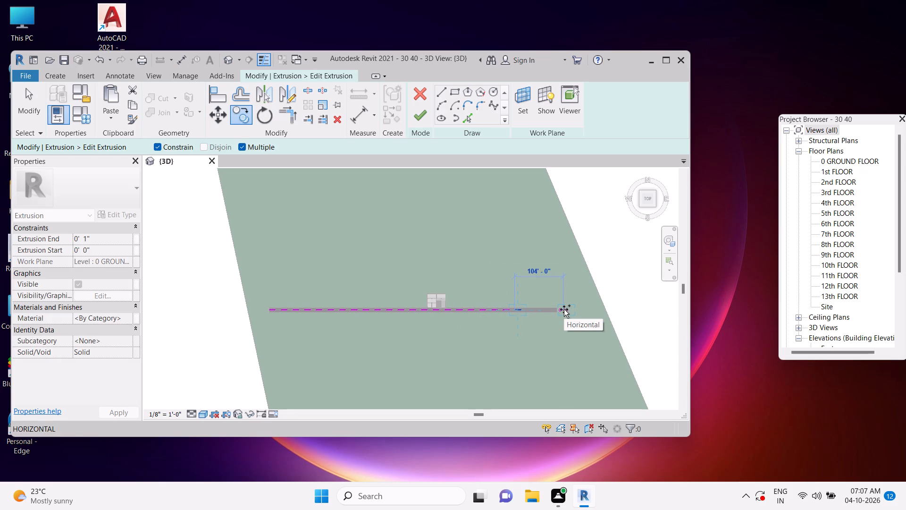
type("25")
key("apostrophe")
key("Return")
type("25'")
key("Return")
type("25'")
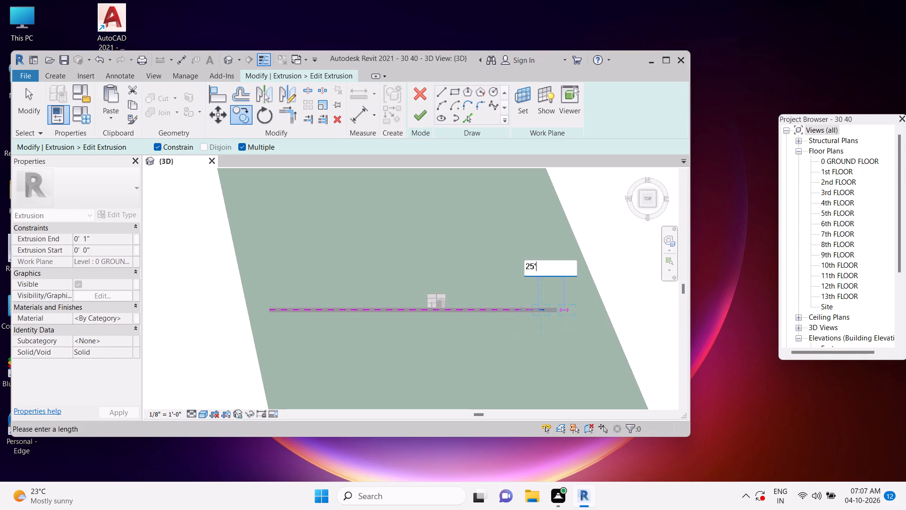
key("Return")
key("Escape")
key("Escape")
key("Escape")
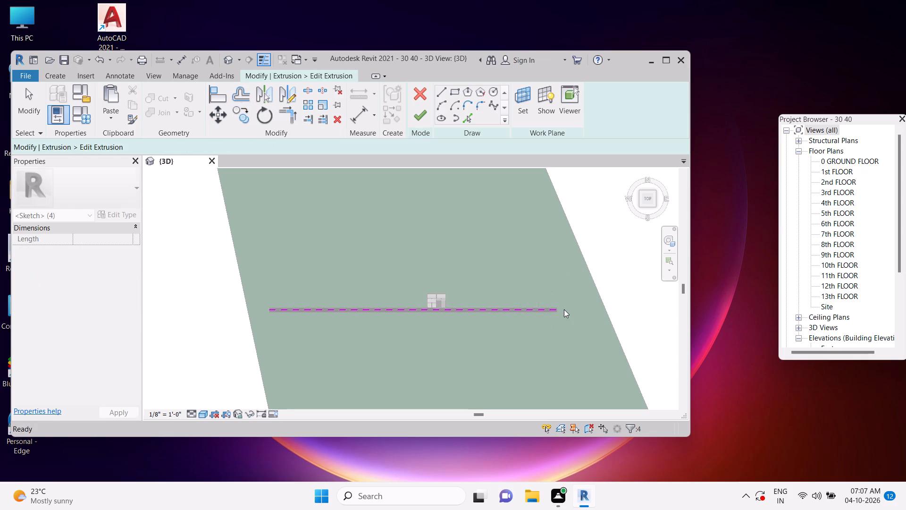
Finish the extrusion sketch of the dashed centreline markings.
scroll(563, 309, "up", 10)
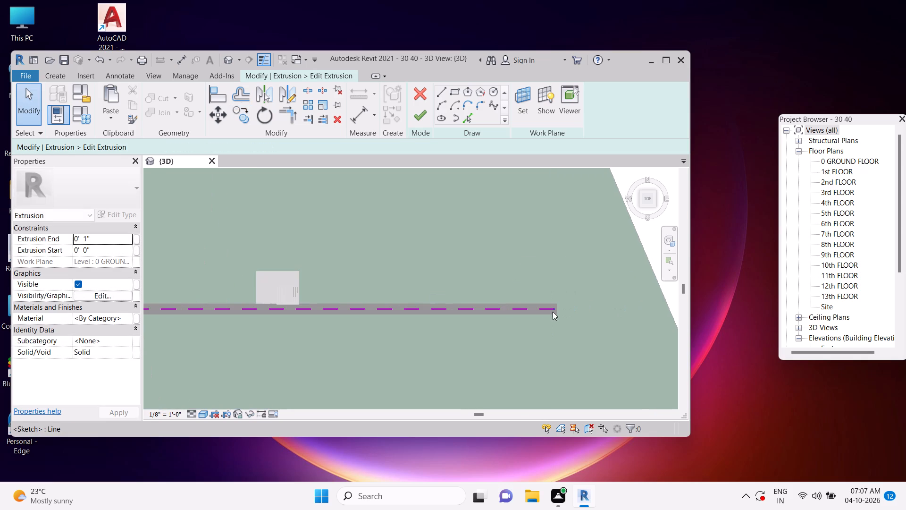
scroll(553, 312, "up", 6)
scroll(578, 298, "down", 5)
right_click(579, 300)
right_click_drag(577, 299, 490, 153)
right_click_drag(436, 110, 426, 106)
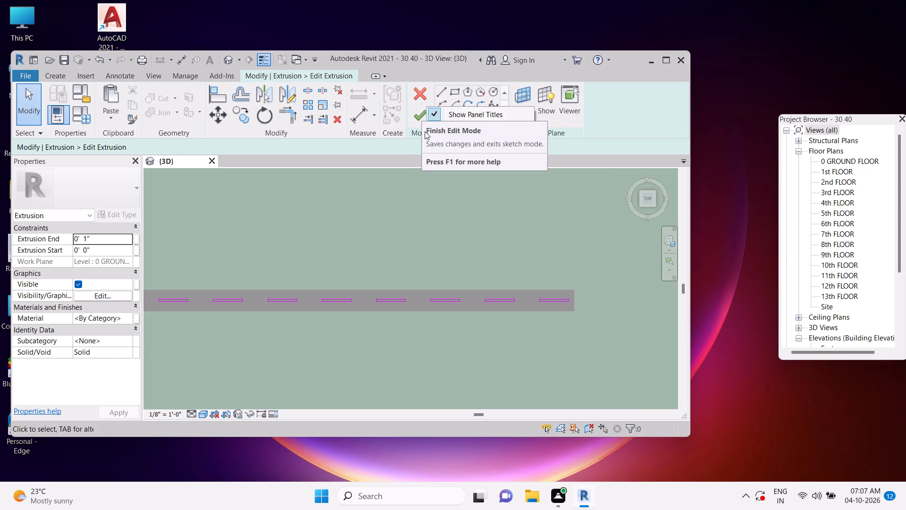
left_click(421, 116)
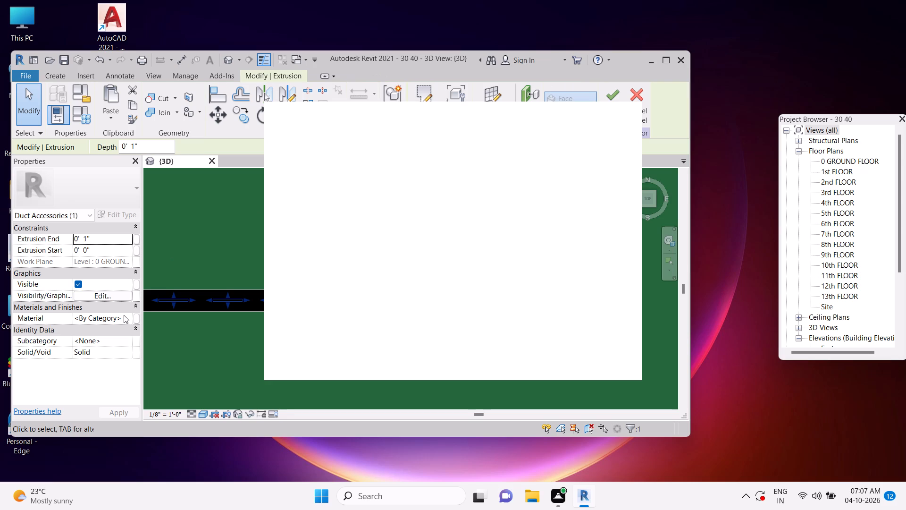
Open the material selection for the dashed centreline extrusion.
left_click(127, 317)
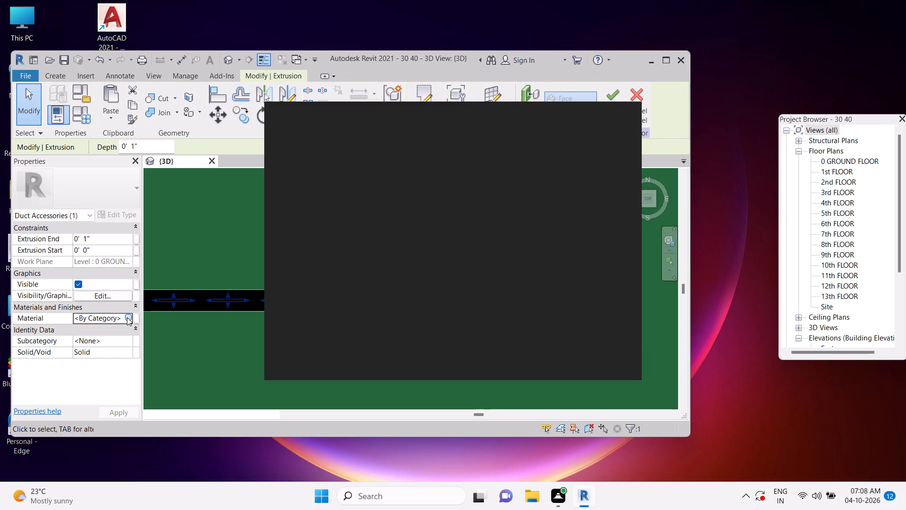
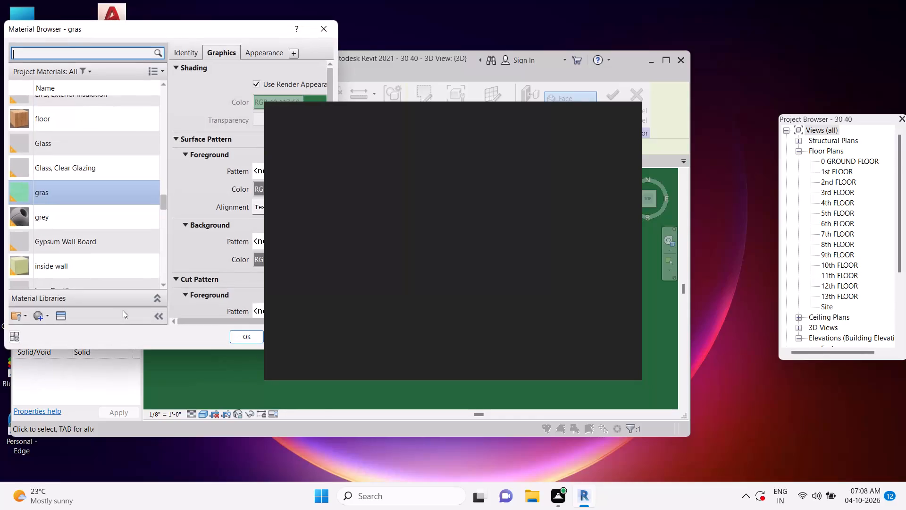
Find and assign the Clad - White material to the lane-marking extrusion on the road, and finish the in-place model.
left_click(59, 52)
type("whi")
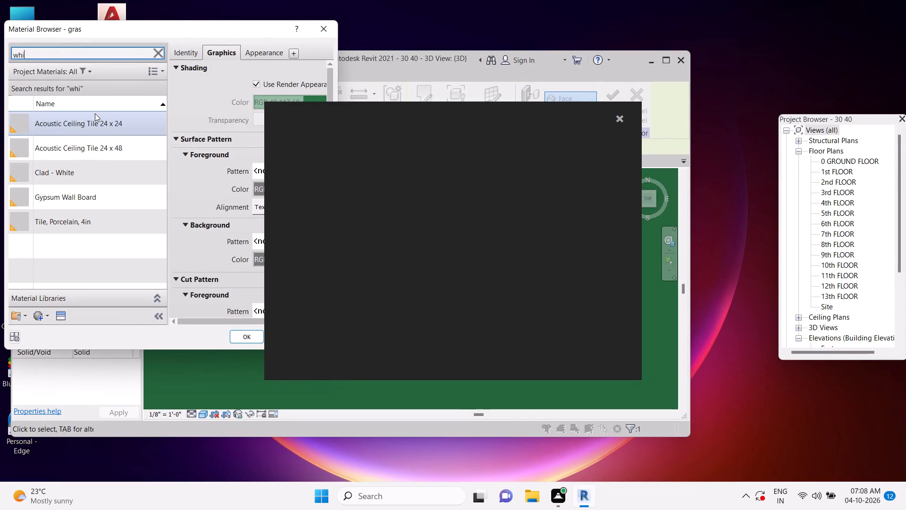
left_click(91, 169)
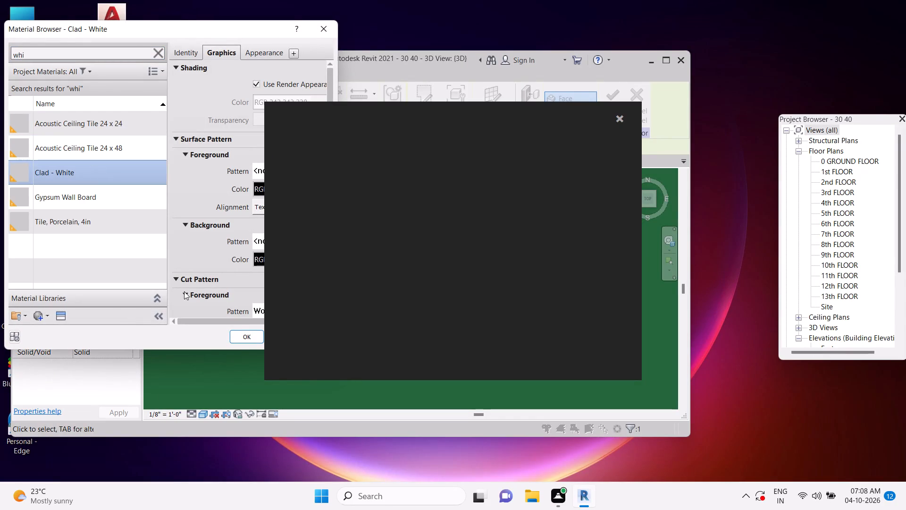
left_click(242, 337)
key("Escape")
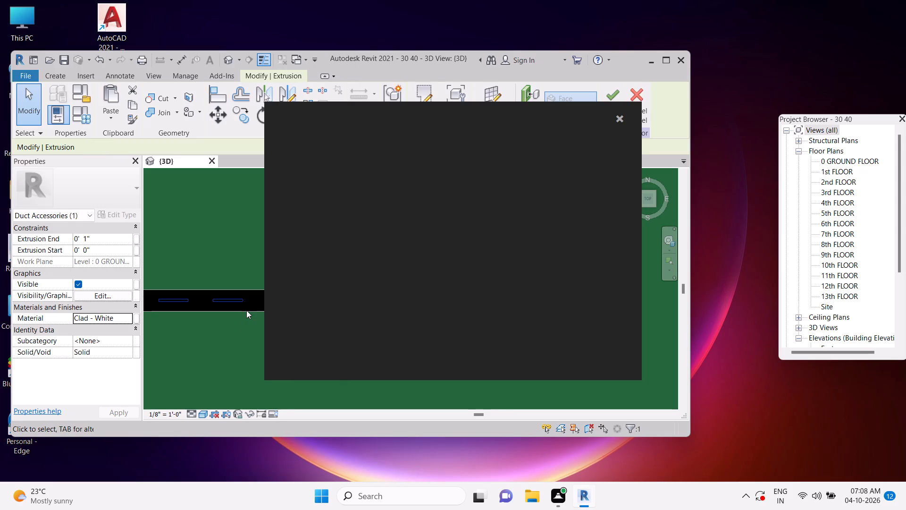
left_click(615, 113)
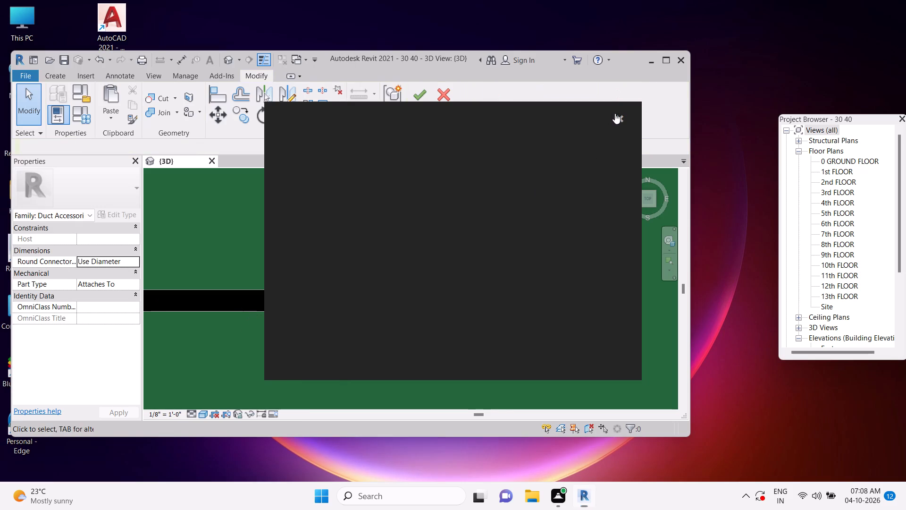
left_click(415, 112)
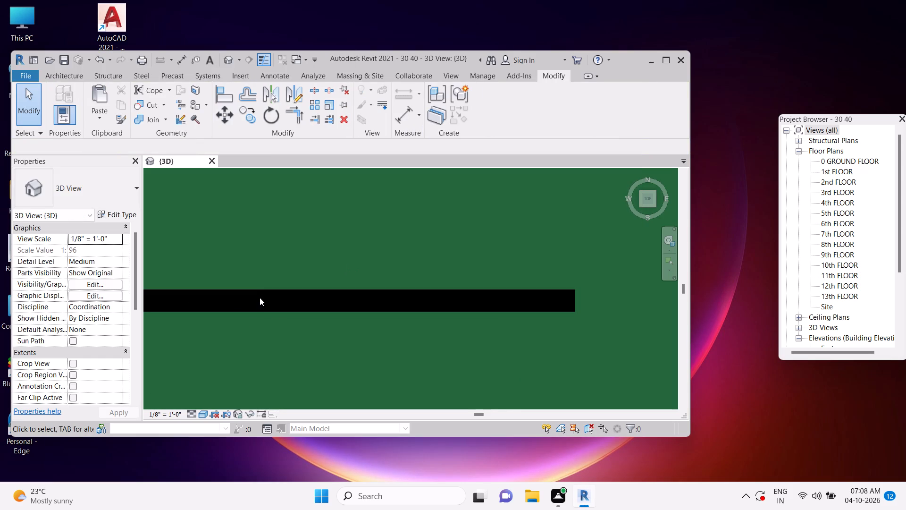
Temporarily hide the grass topography surface beneath the building and road in the 3D view.
left_click(241, 304)
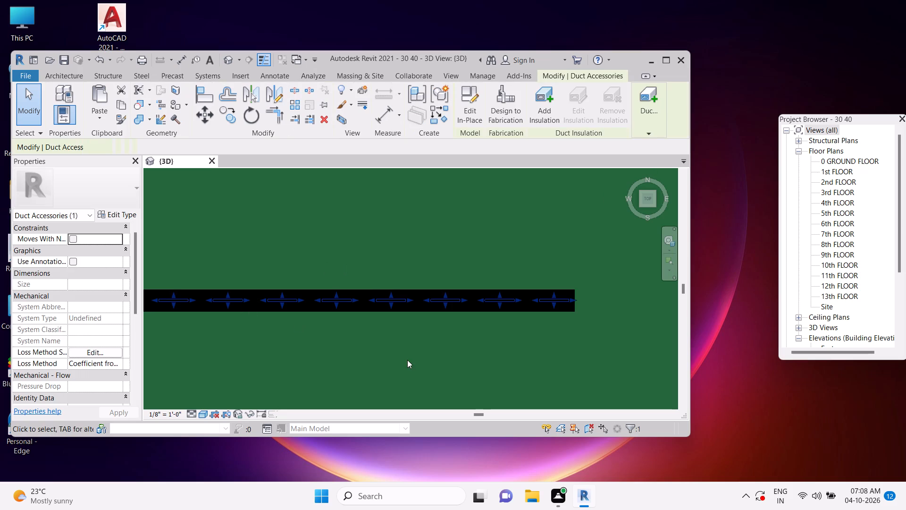
middle_click_drag(407, 357, 425, 285, "shift")
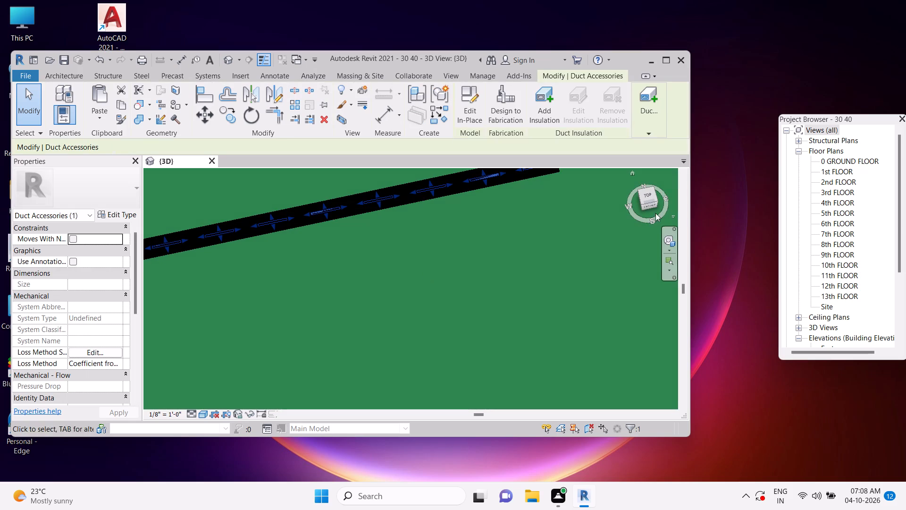
left_click(649, 207)
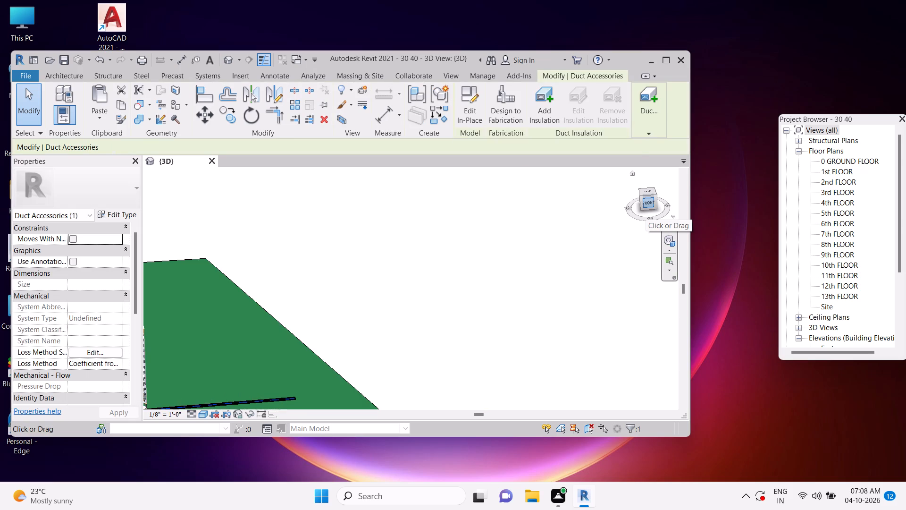
scroll(438, 293, "up", 17)
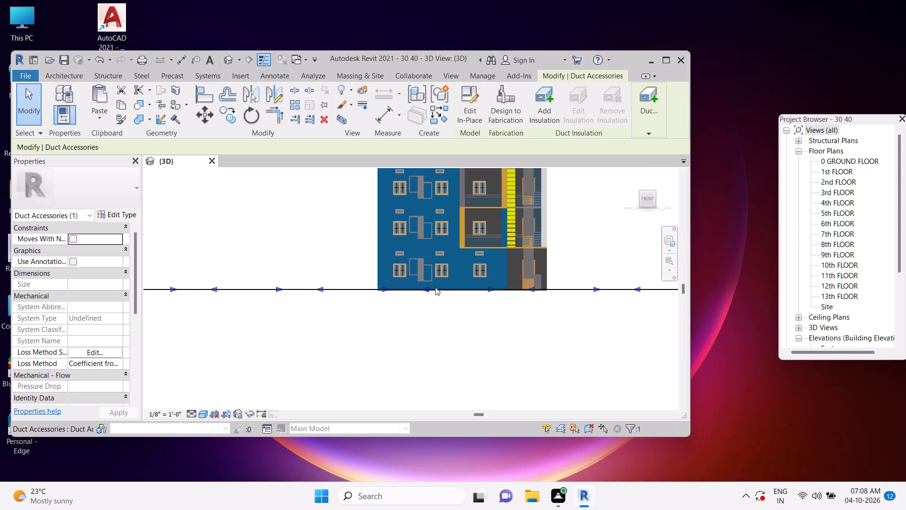
scroll(492, 289, "up", 5)
middle_click_drag(565, 311, 391, 309)
scroll(394, 306, "down", 8)
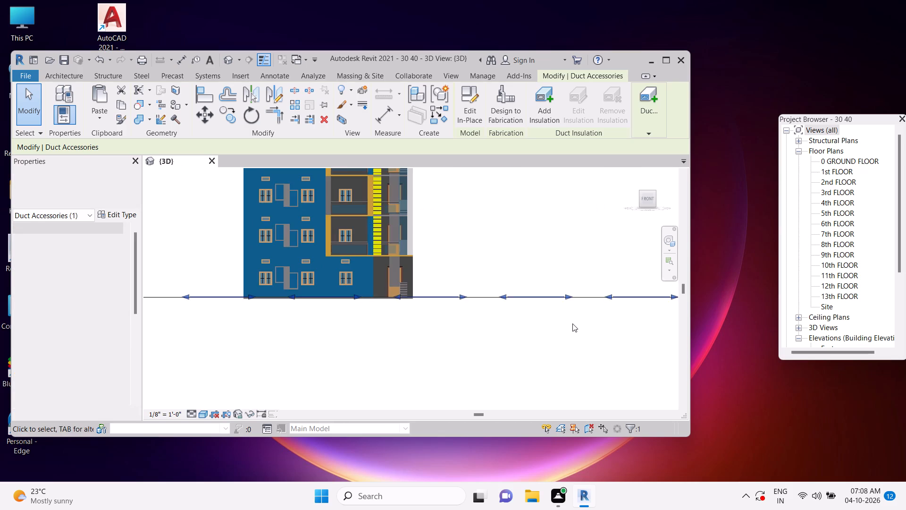
scroll(572, 323, "down", 10)
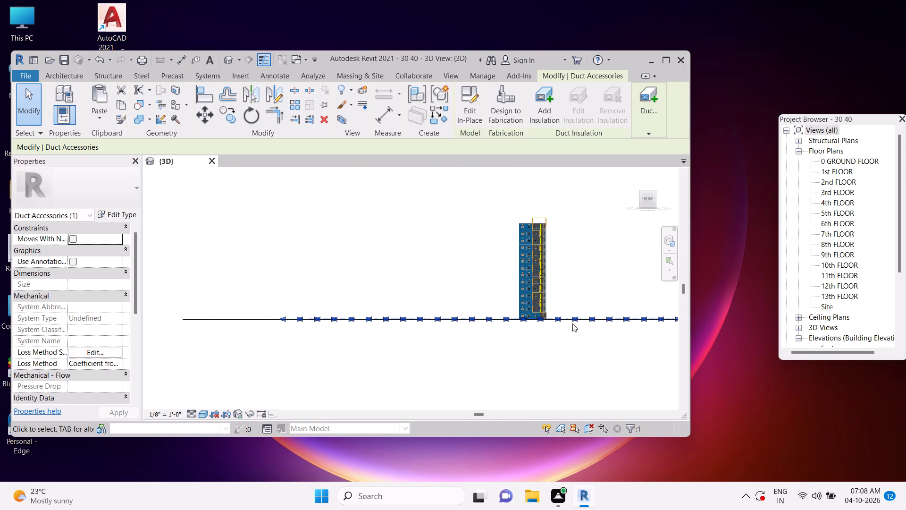
key("Escape")
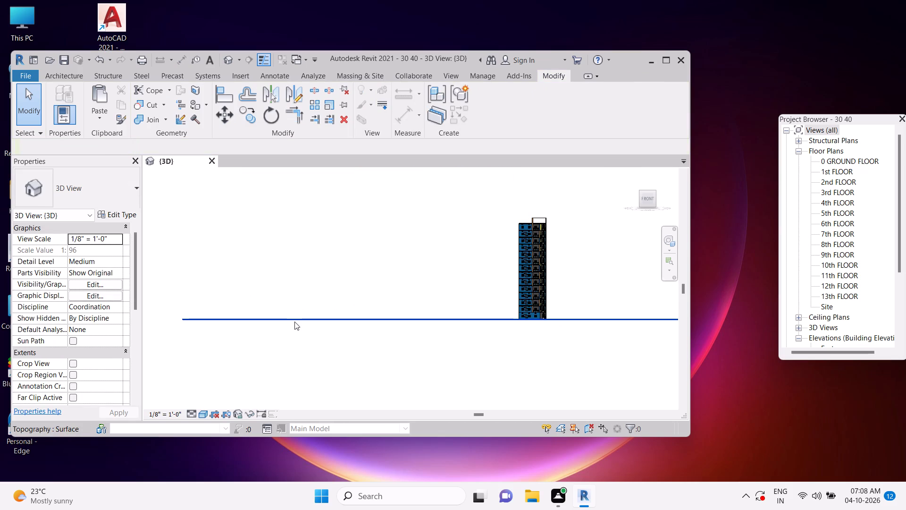
left_click(294, 322)
type("hh")
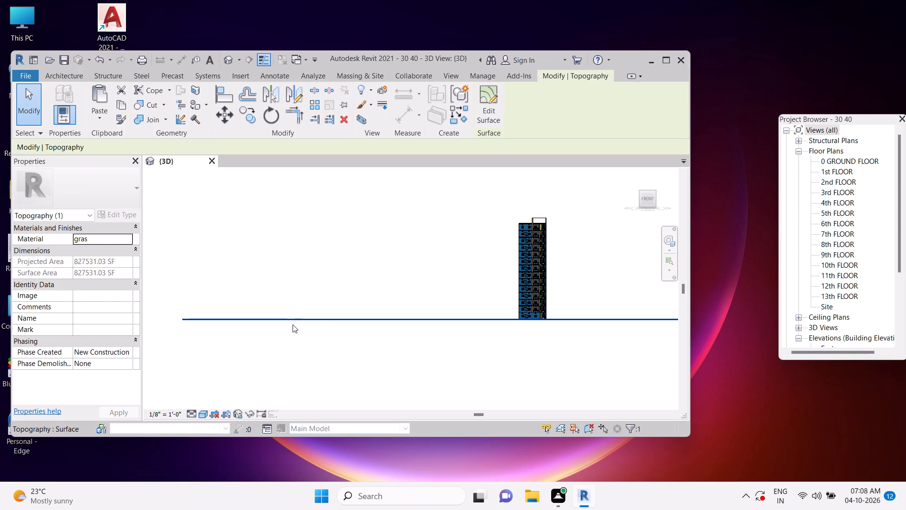
Temporarily hide the black road strip so that only its lane markings are left to work on.
middle_click_drag(419, 329, 425, 344, "shift")
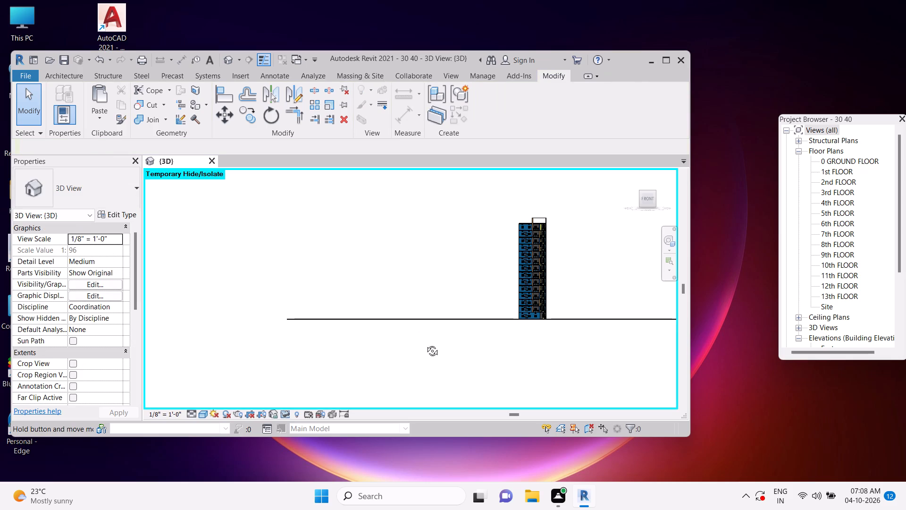
middle_click_drag(425, 344, 428, 352, "shift")
middle_click_drag(442, 351, 465, 389, "shift")
scroll(437, 335, "up", 5)
middle_click_drag(383, 338, 395, 286)
scroll(383, 337, "up", 1)
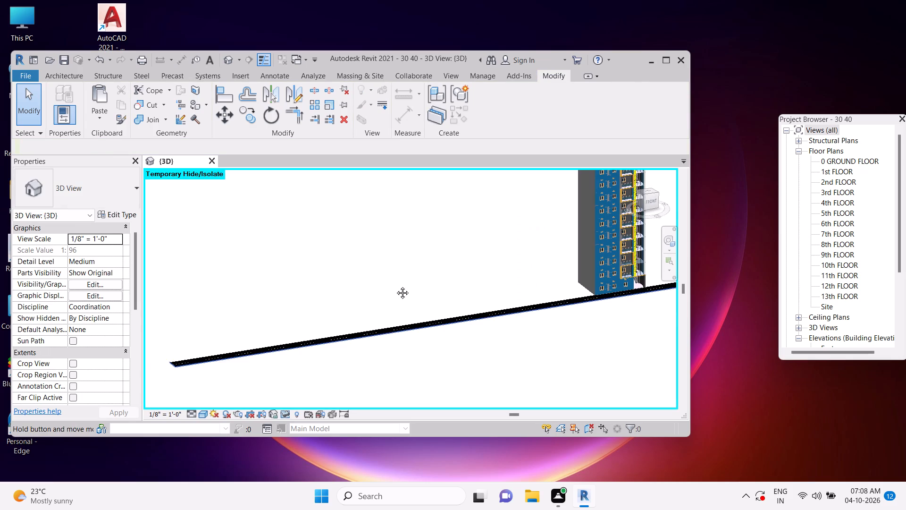
middle_click_drag(395, 286, 394, 336)
key("Escape")
scroll(354, 306, "up", 10)
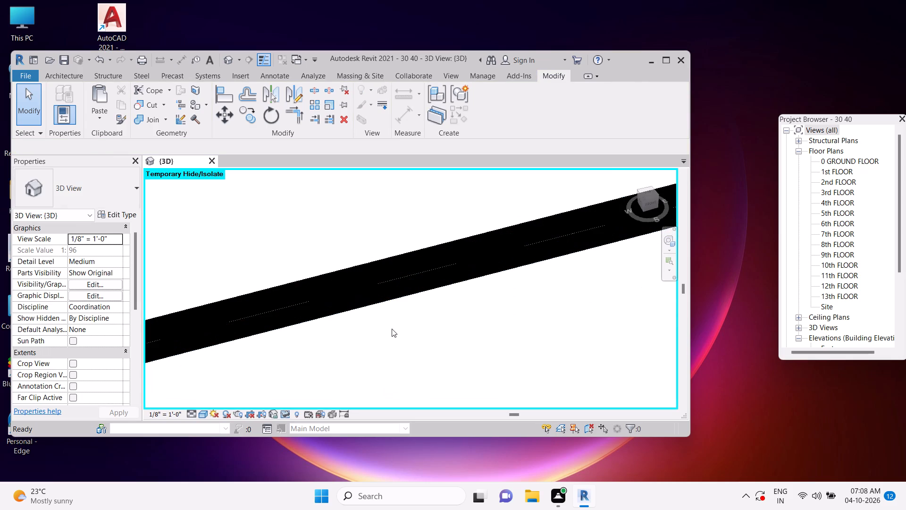
key("Escape")
key("Escape")
key("Escape")
left_click(433, 292)
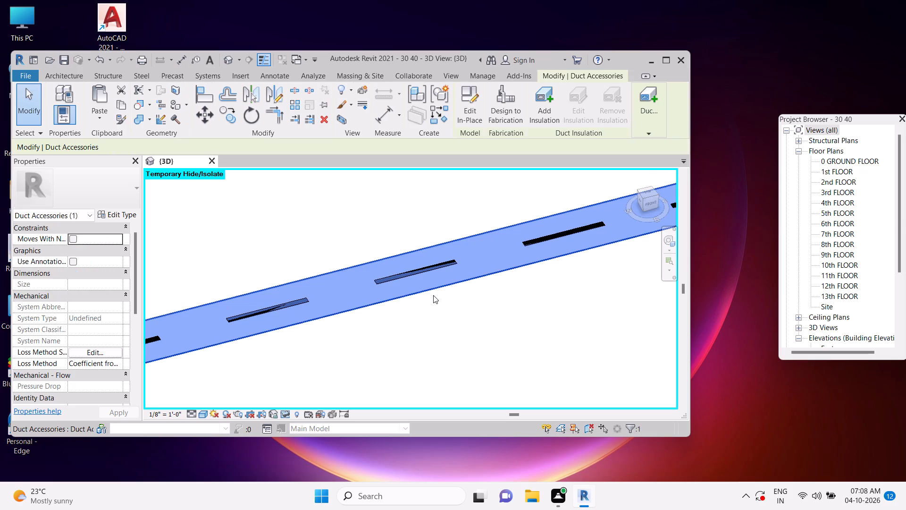
type("hh")
Edit the lane markings in place and set their Clad - White material's surface foreground pattern color to white, RGB 255 255 255.
left_click(399, 272)
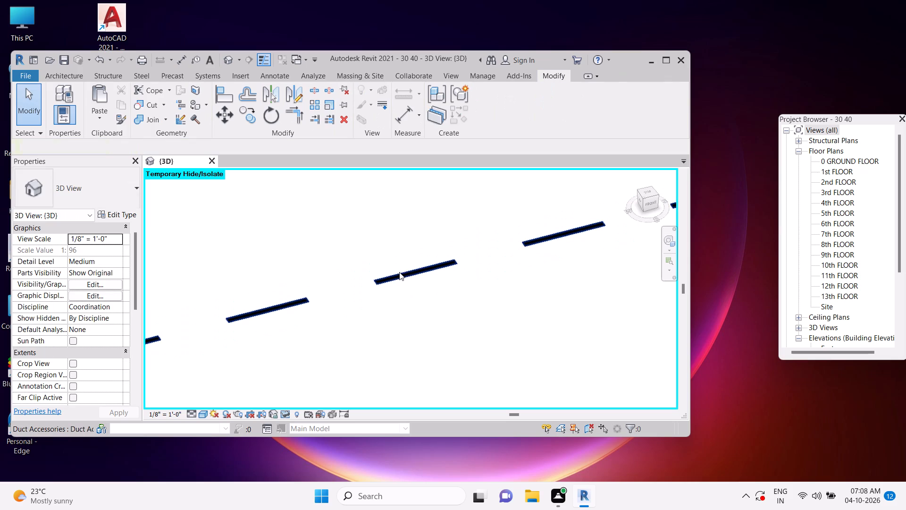
scroll(403, 278, "up", 5)
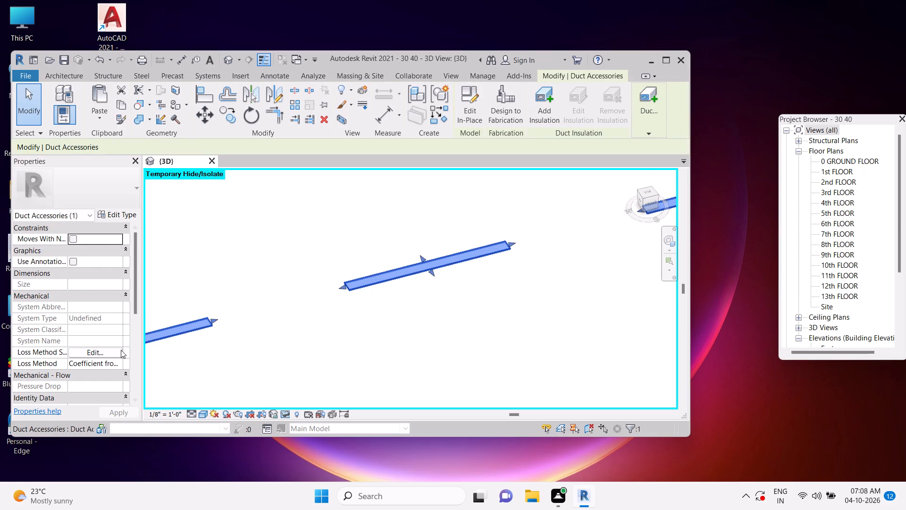
left_click(471, 111)
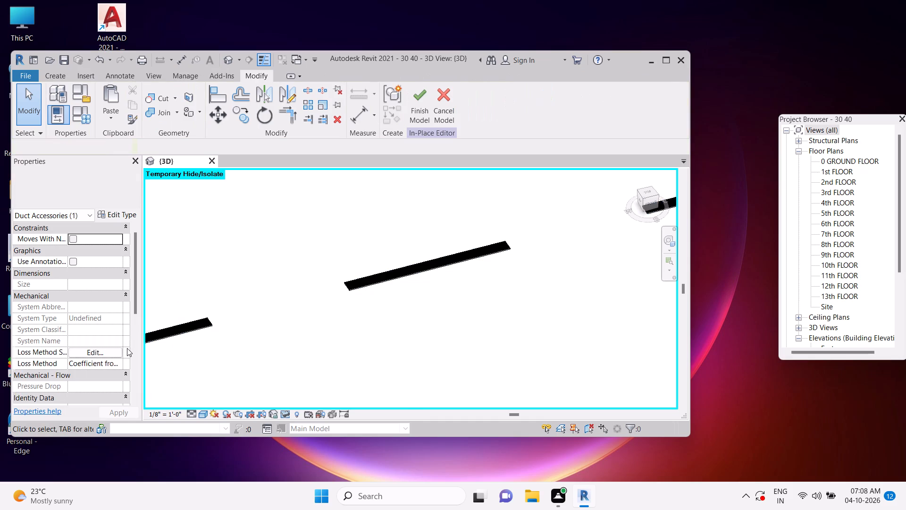
scroll(110, 259, "up", 2)
key("Escape")
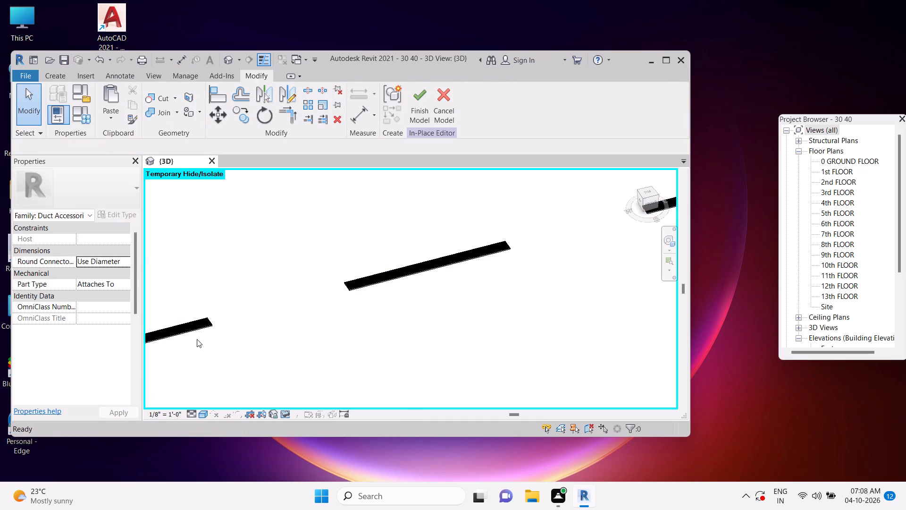
left_click(202, 326)
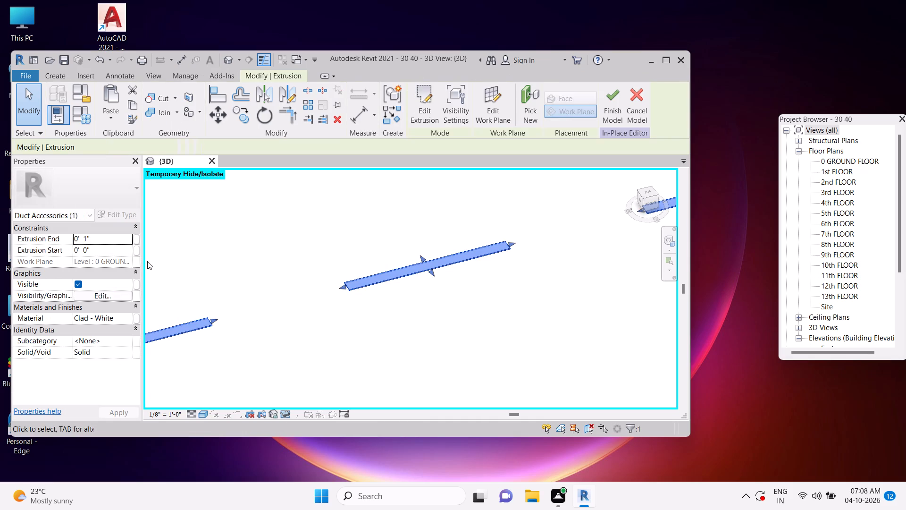
left_click(128, 317)
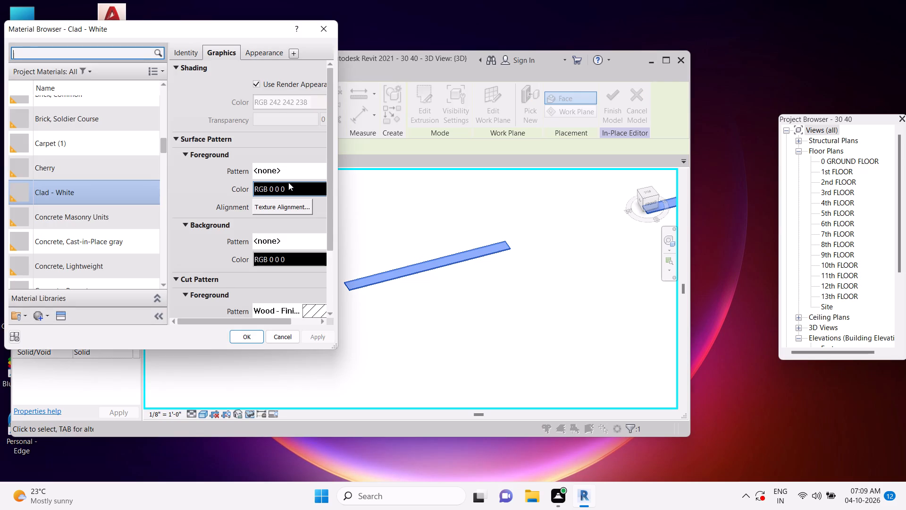
left_click(288, 182)
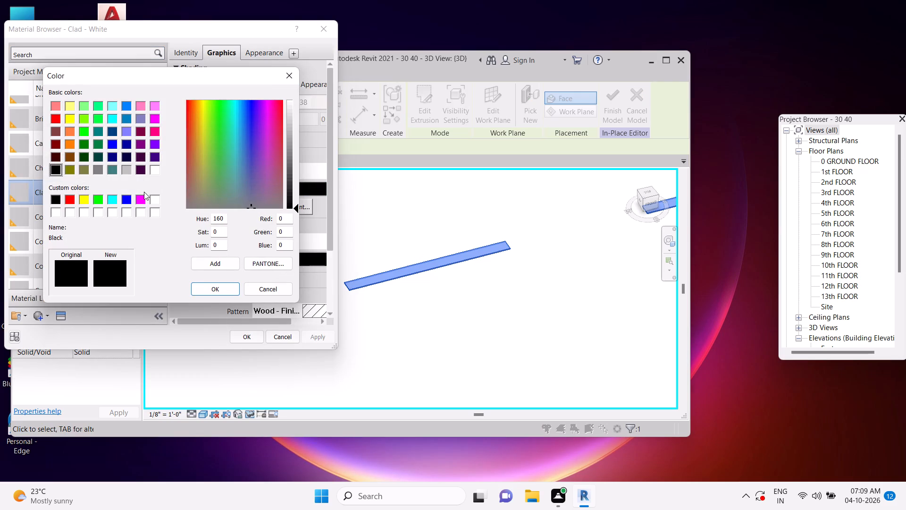
left_click(150, 198)
left_click(216, 289)
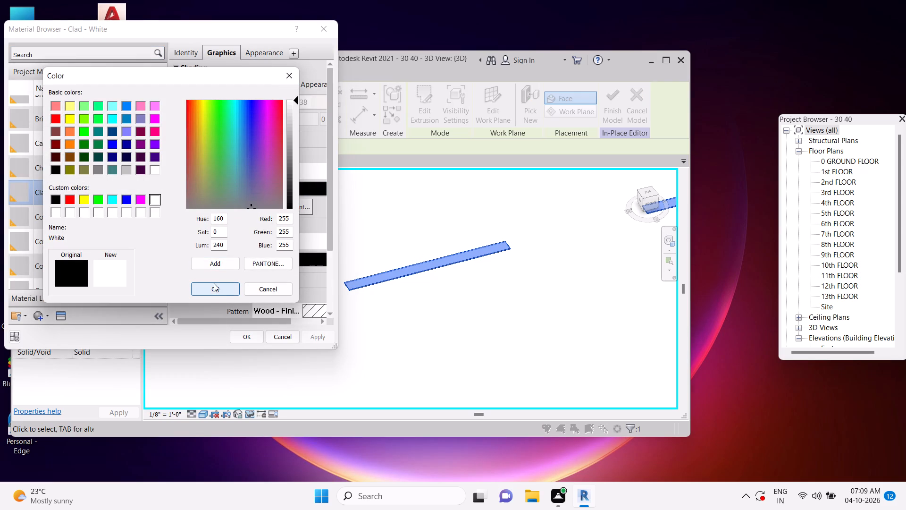
left_click(310, 335)
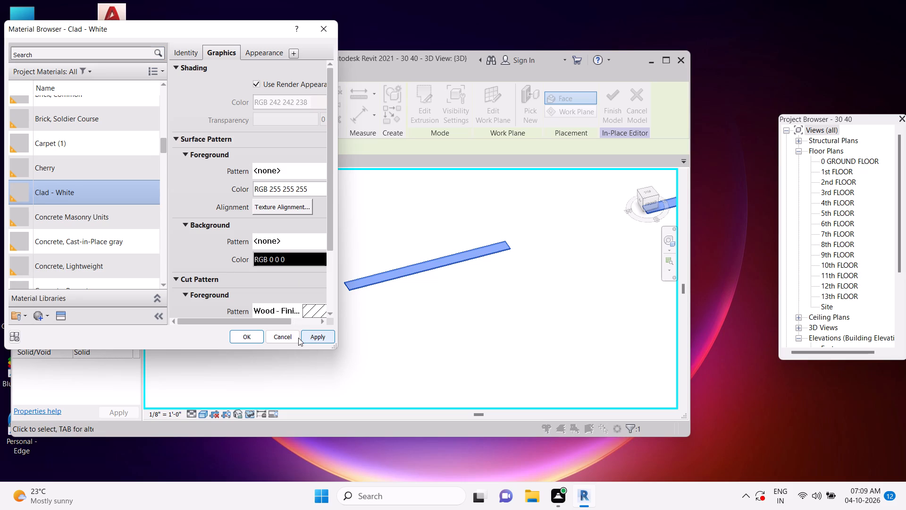
left_click(252, 337)
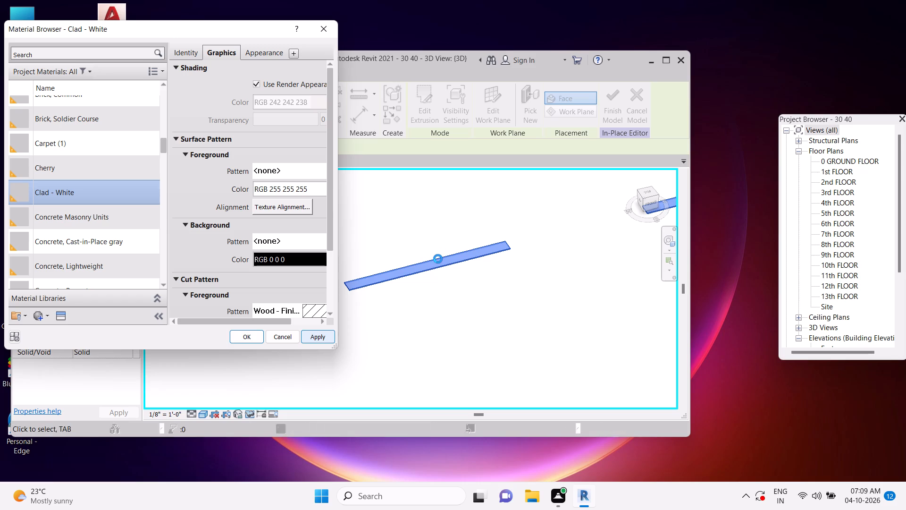
key("Escape")
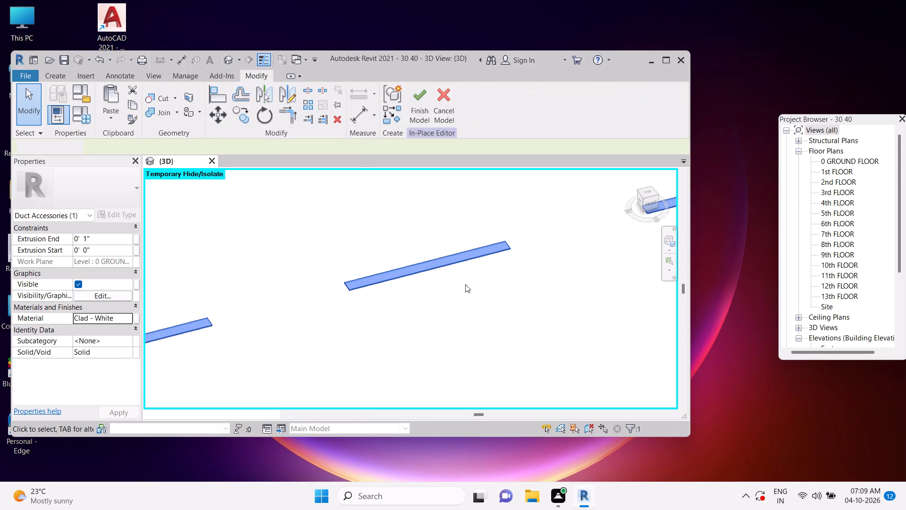
key("Escape")
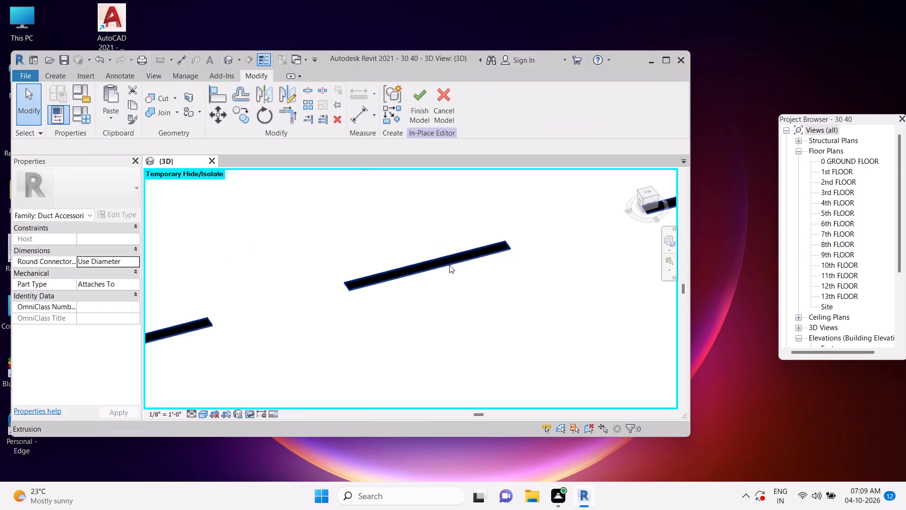
Stretch the top of the lane-marking extrusion upward in the front view to make the markings thicker.
left_click(449, 264)
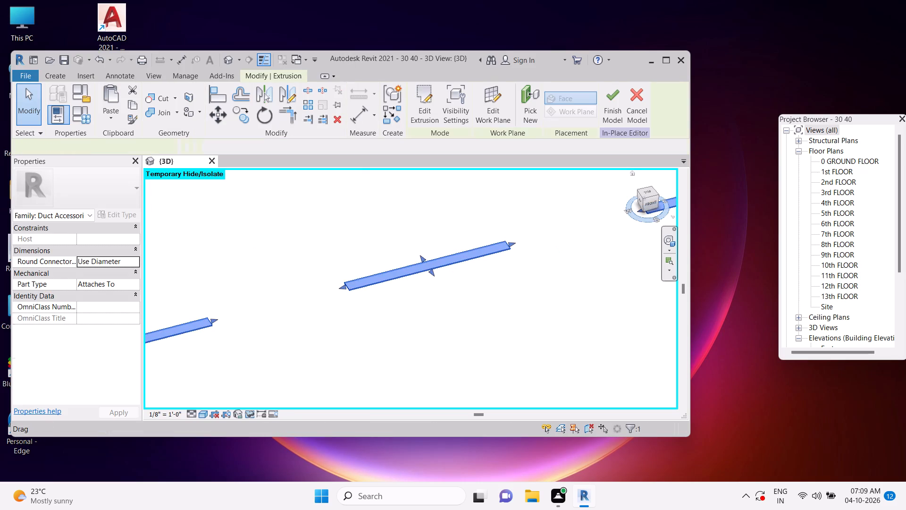
left_click(652, 201)
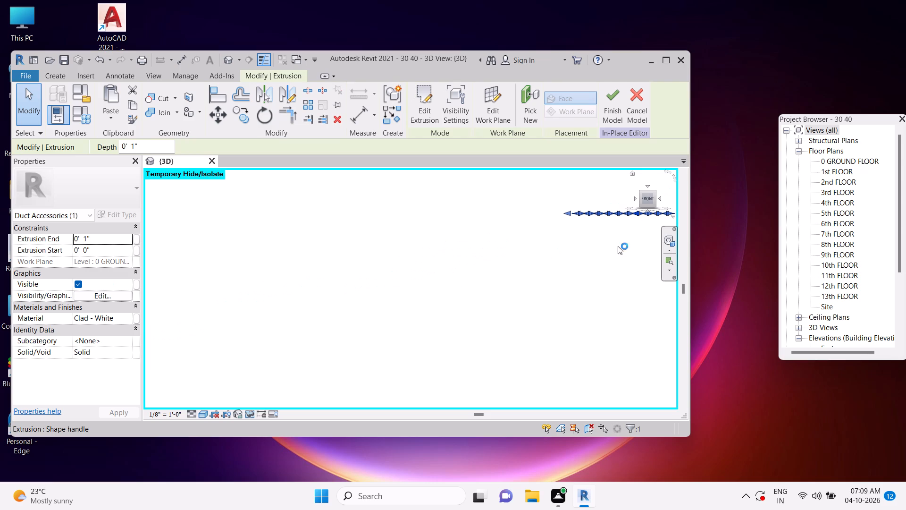
scroll(411, 291, "up", 9)
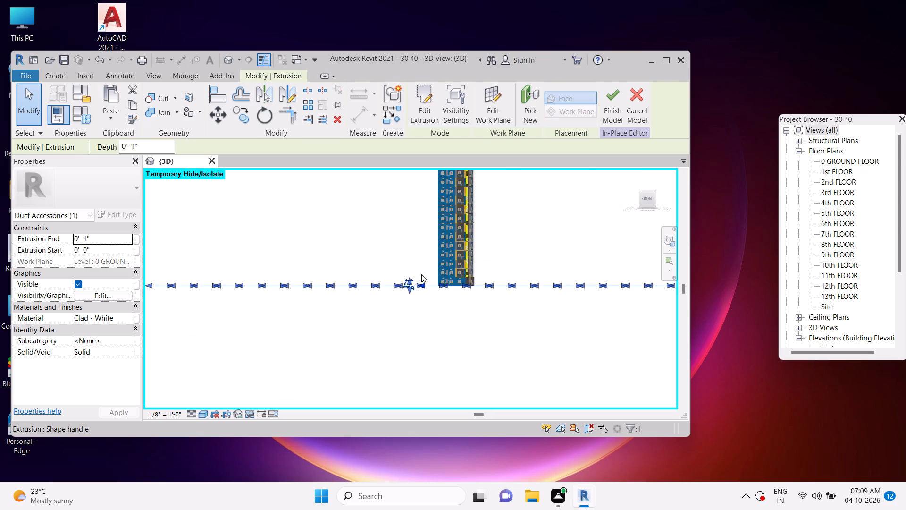
scroll(422, 273, "up", 10)
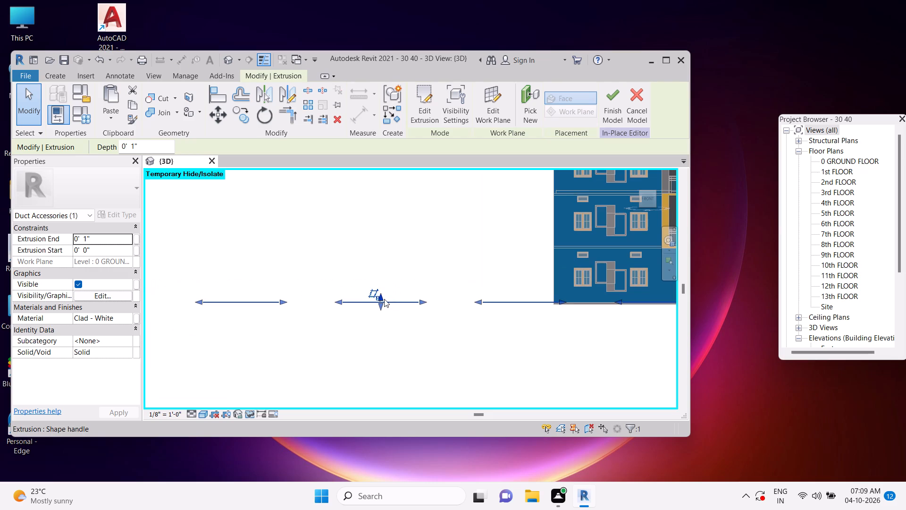
left_click_drag(384, 299, 384, 283)
triple_click(384, 280)
key("Escape")
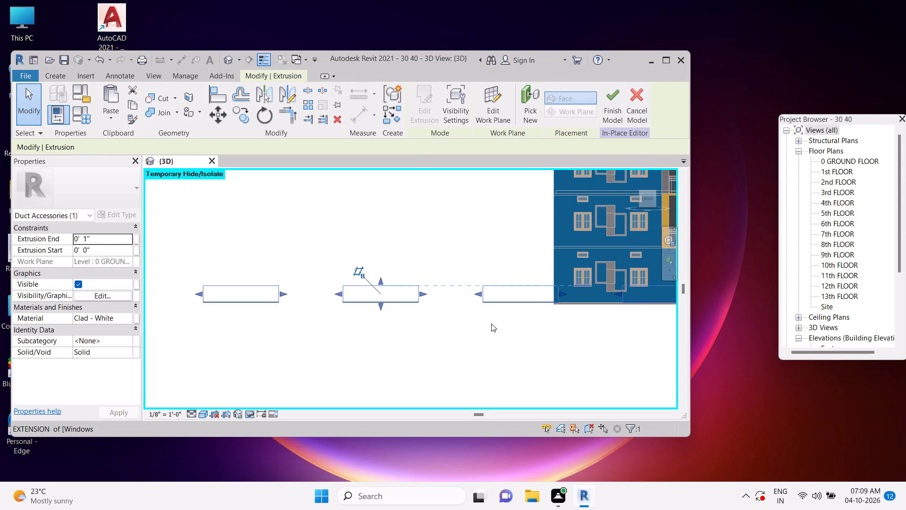
key("Escape")
key("Escape")
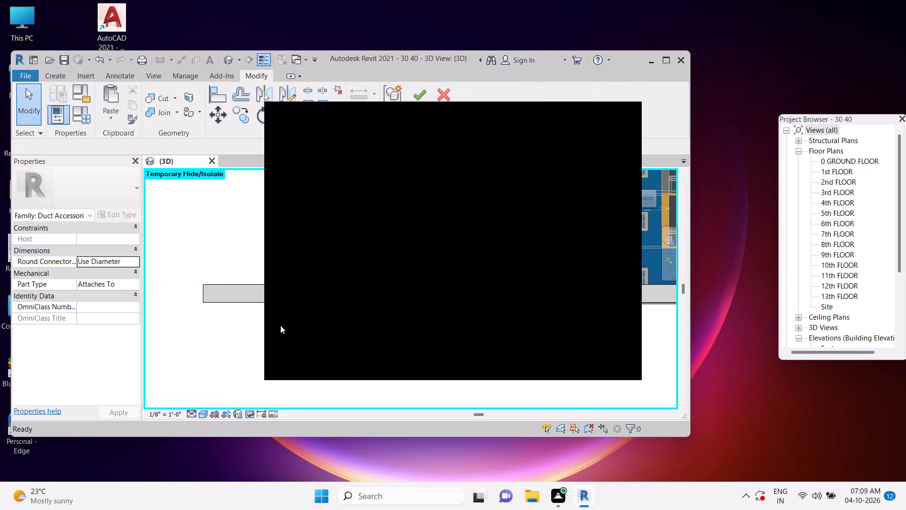
Dismiss the notification card covering the view and reset the temporary hide to bring back the grass topography and road.
type("hr")
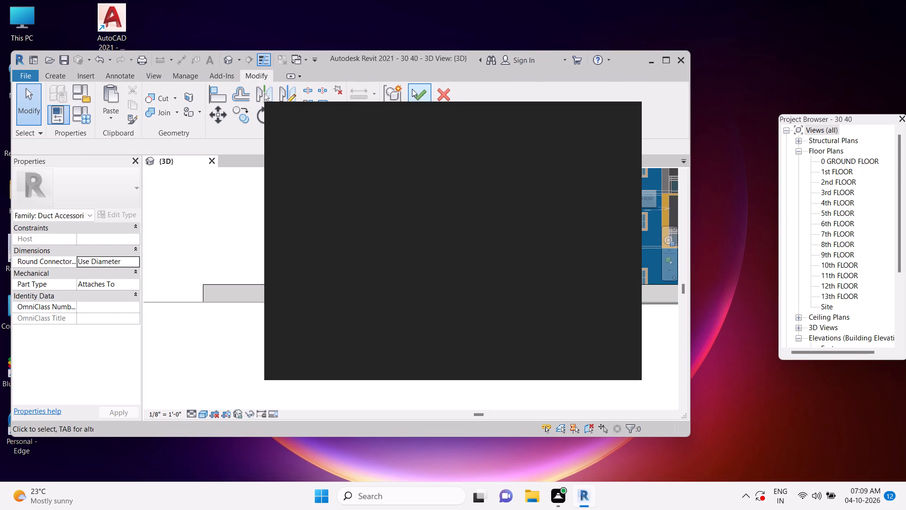
left_click(621, 118)
type("hr")
Finish the in-place model of the lane markings and clear the selection.
left_click(416, 114)
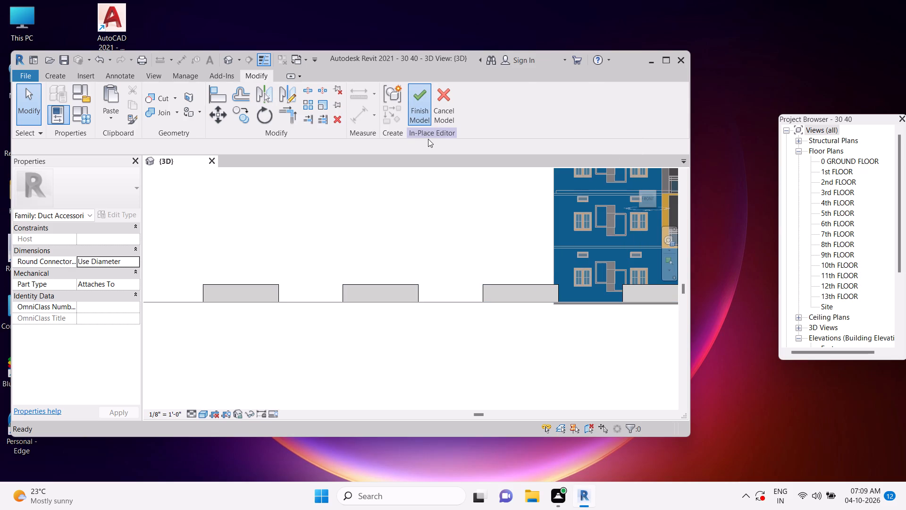
key("Escape")
key("Escape")
key("Escape")
key("Escape")
key("Escape")
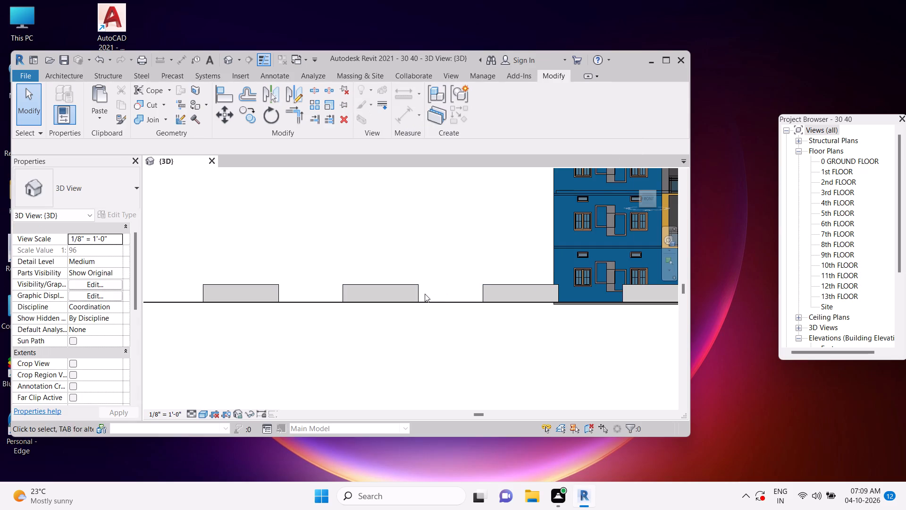
Lower the top of the lane markings in the front view to just above the road strip.
left_click(417, 293)
middle_click_drag(580, 320, 412, 320)
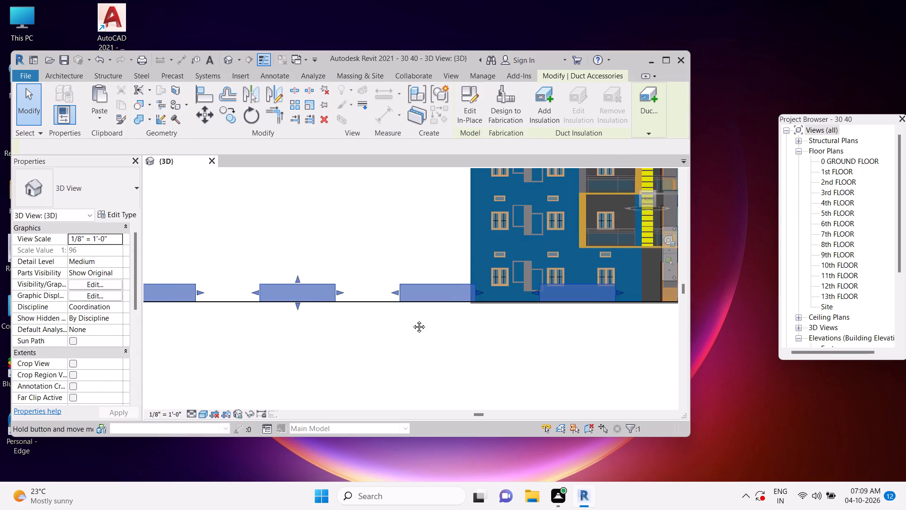
middle_click_drag(412, 320, 387, 318)
middle_click_drag(336, 326, 479, 329)
scroll(325, 301, "up", 8)
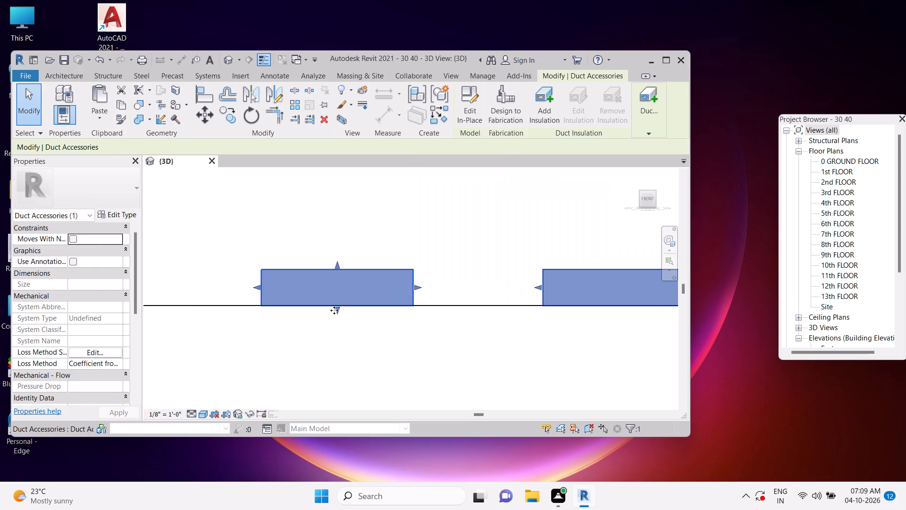
scroll(334, 310, "up", 3)
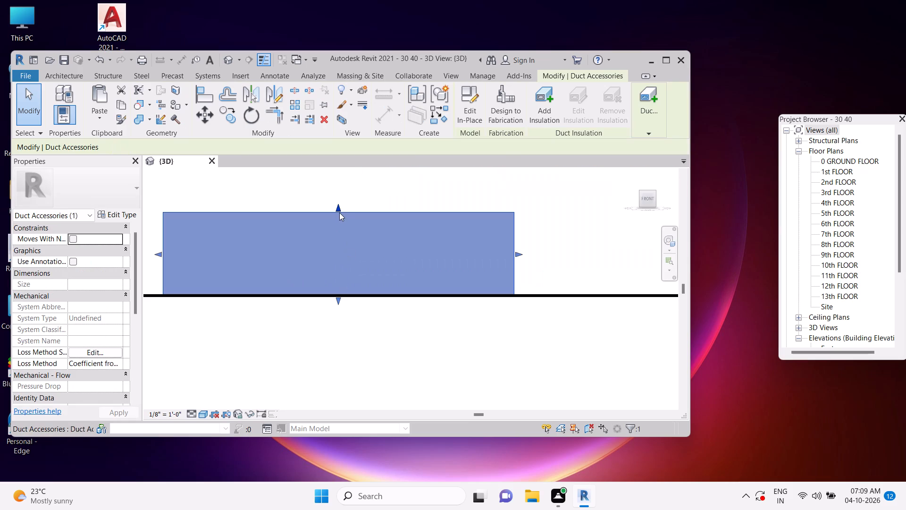
left_click_drag(340, 211, 341, 287)
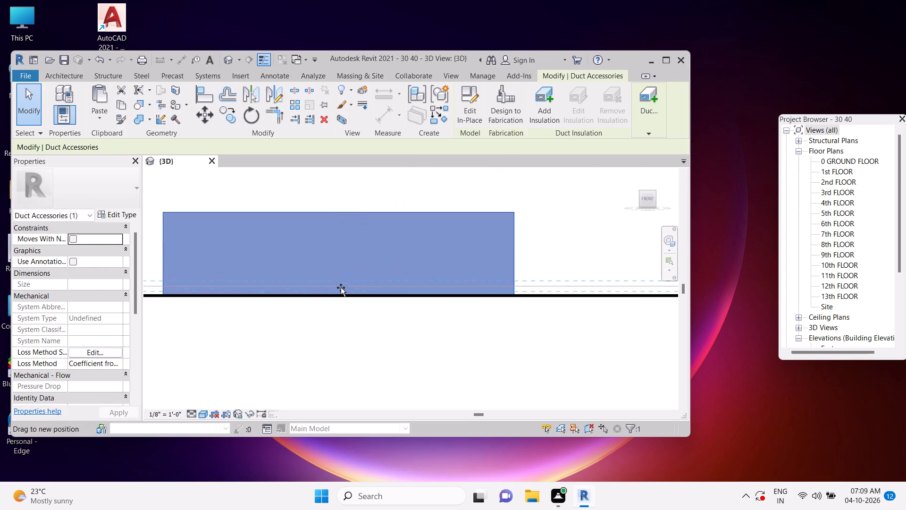
Raise the bottom of the lane markings so it sits inside the thickness of the black road strip.
scroll(339, 295, "up", 14)
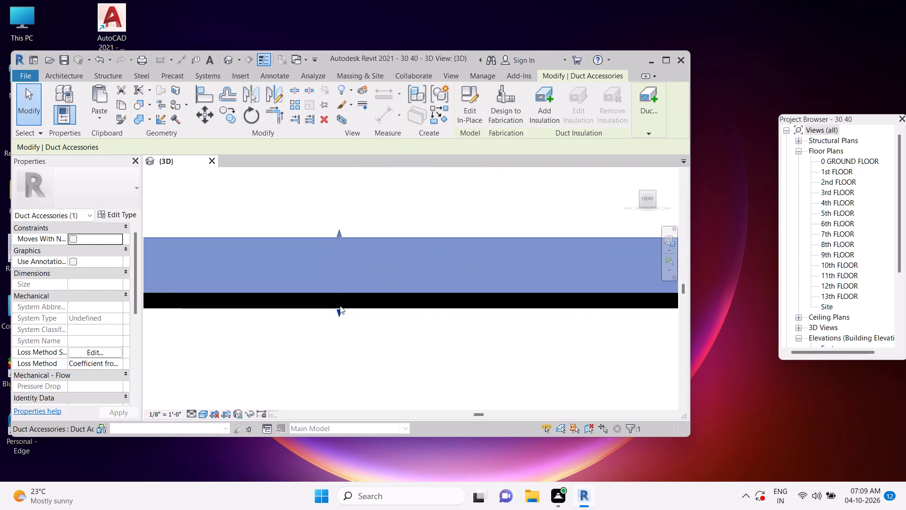
scroll(337, 310, "up", 2)
middle_click_drag(339, 306, 356, 279)
scroll(356, 279, "up", 1)
left_click_drag(355, 282, 357, 270)
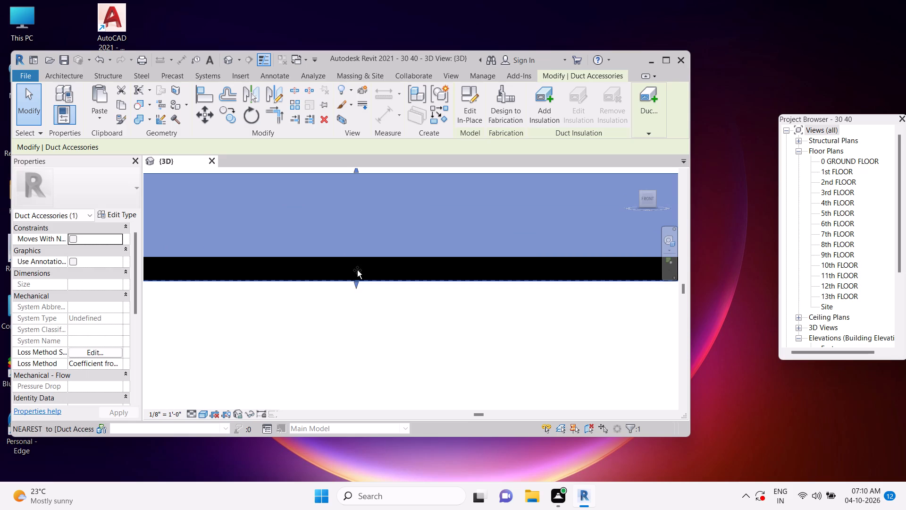
left_click_drag(357, 270, 358, 267)
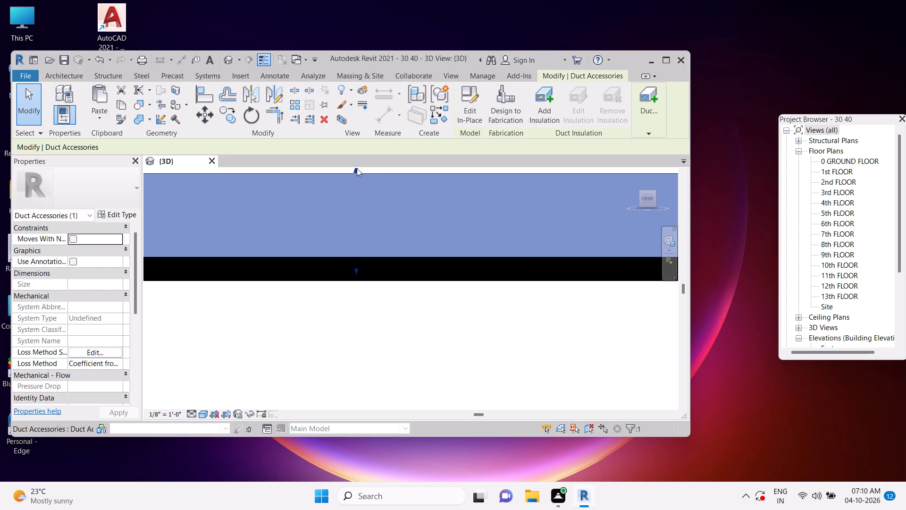
Lower the top of the lane markings further in successive adjustments, bringing it close to the road surface.
left_click_drag(357, 168, 357, 236)
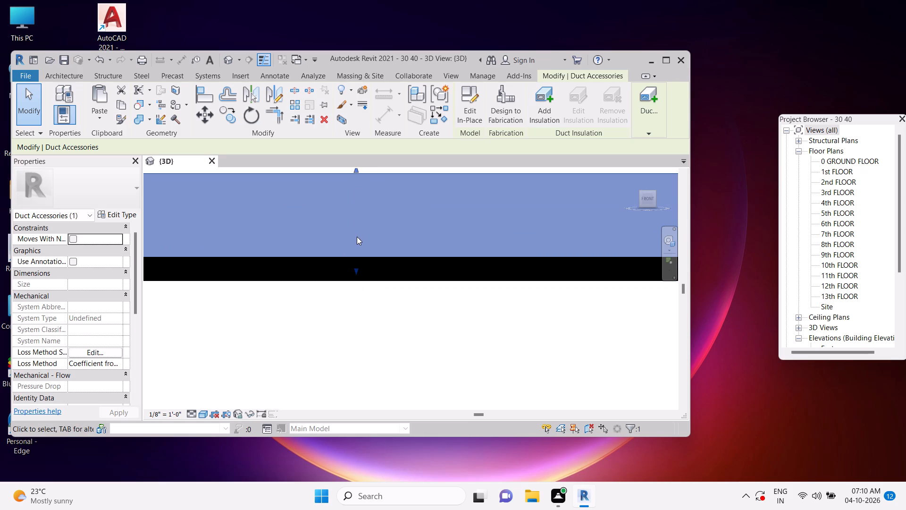
middle_click_drag(362, 214, 372, 244)
left_click_drag(366, 197, 364, 201)
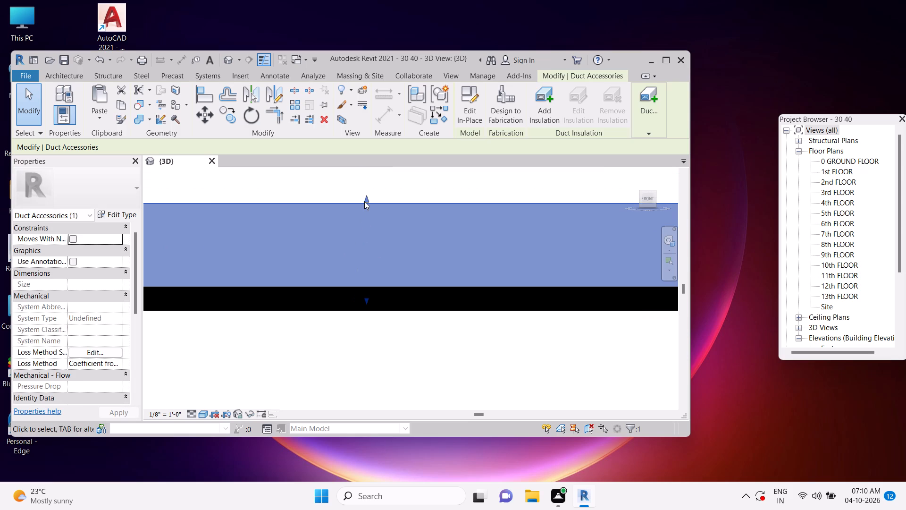
left_click_drag(364, 201, 367, 269)
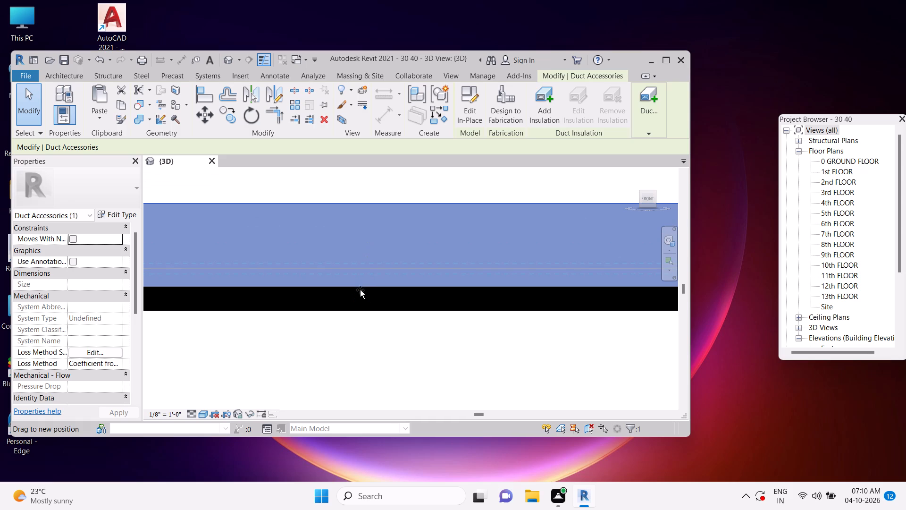
scroll(372, 286, "up", 11)
middle_click_drag(370, 290, 375, 277)
scroll(375, 277, "up", 1)
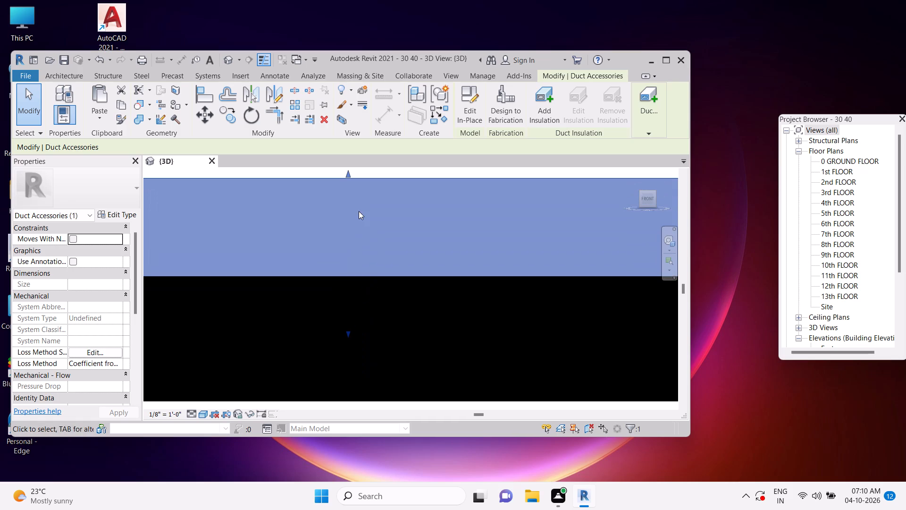
left_click_drag(349, 175, 350, 255)
scroll(357, 278, "up", 5)
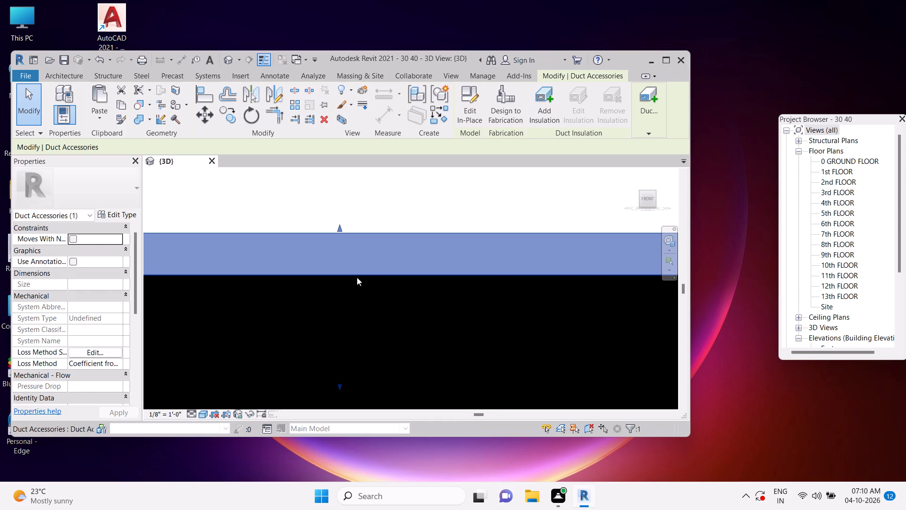
scroll(357, 277, "up", 2)
left_click_drag(335, 216, 335, 259)
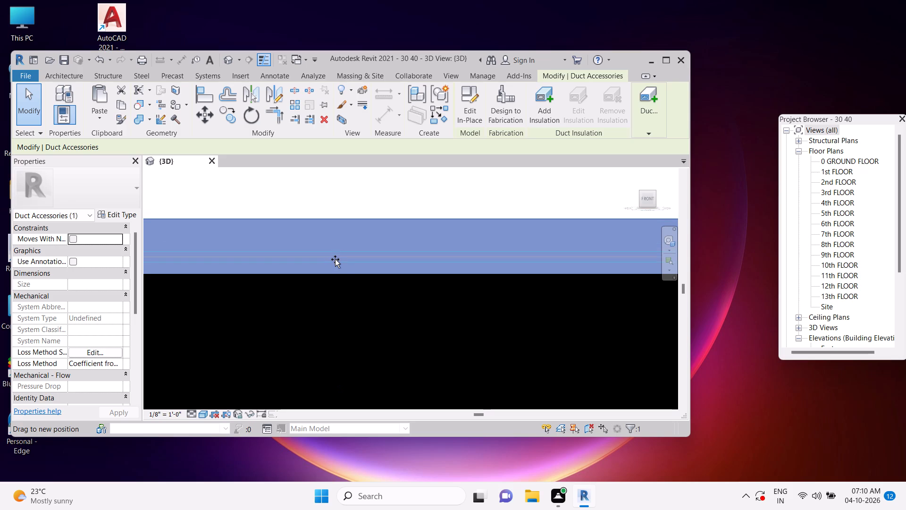
left_click_drag(335, 259, 335, 260)
Reduce the lane markings to a very thin layer above the road surface by lowering their top again.
scroll(332, 280, "up", 8)
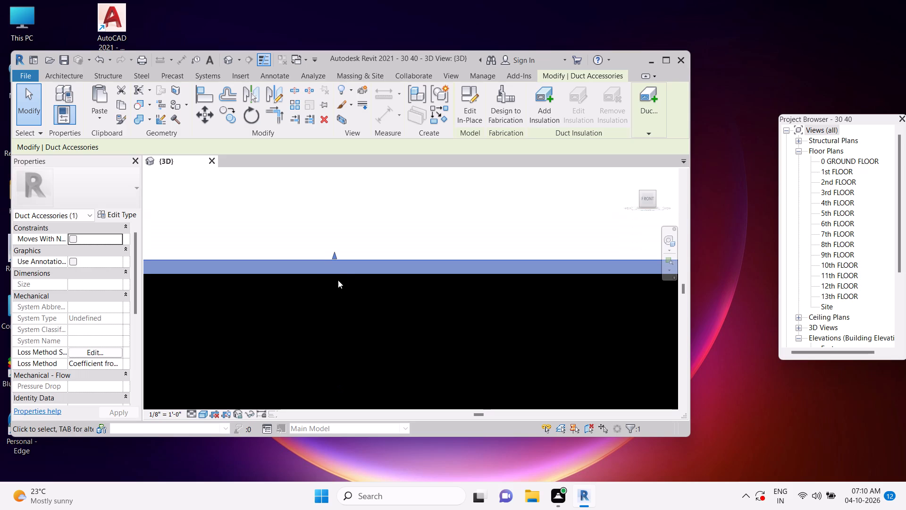
scroll(338, 280, "up", 2)
middle_click_drag(339, 280, 399, 289)
left_click_drag(400, 208, 400, 254)
scroll(416, 269, "up", 5)
scroll(377, 265, "up", 2)
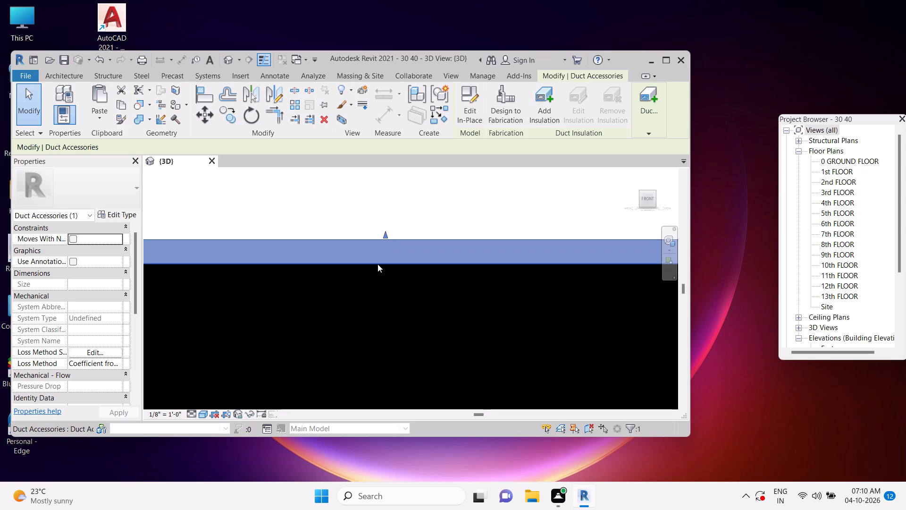
scroll(377, 264, "up", 2)
left_click_drag(389, 218, 388, 236)
key("Escape")
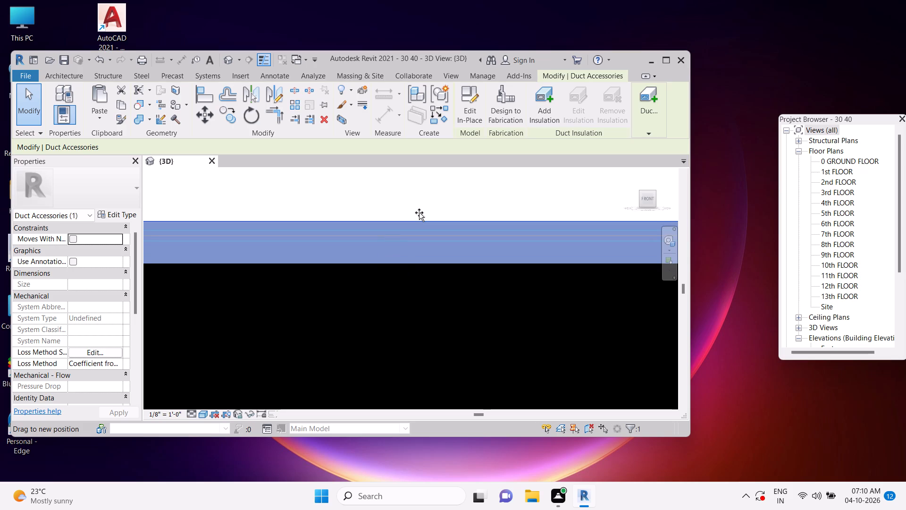
scroll(419, 212, "down", 20)
scroll(419, 212, "down", 1)
key("Escape")
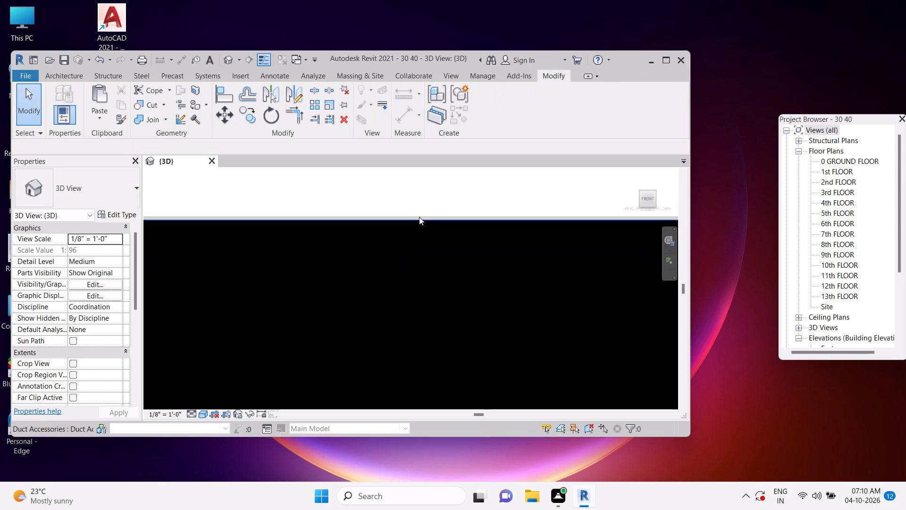
Examine how the lane markings look along the road from several angles and distances around the building.
scroll(419, 217, "down", 20)
scroll(419, 217, "down", 10)
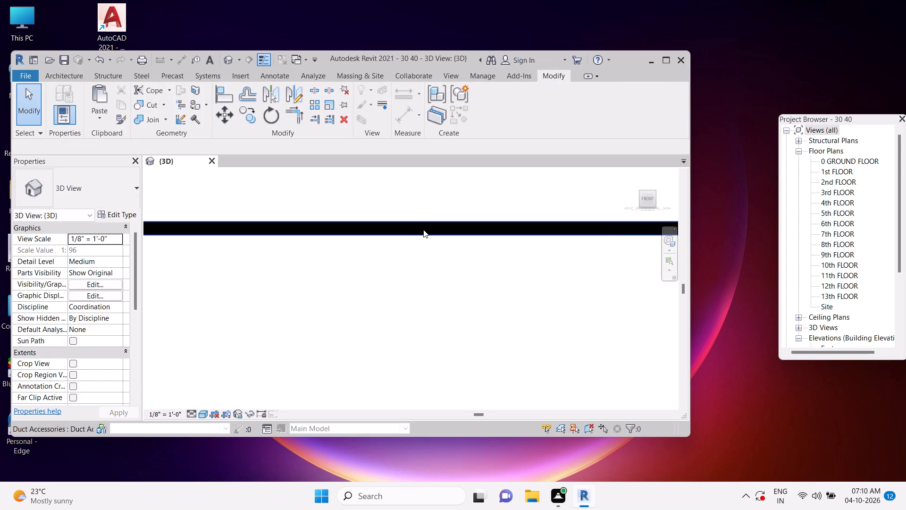
middle_click_drag(419, 238, 423, 246, "shift")
scroll(424, 247, "down", 4)
middle_click_drag(394, 269, 428, 332, "shift")
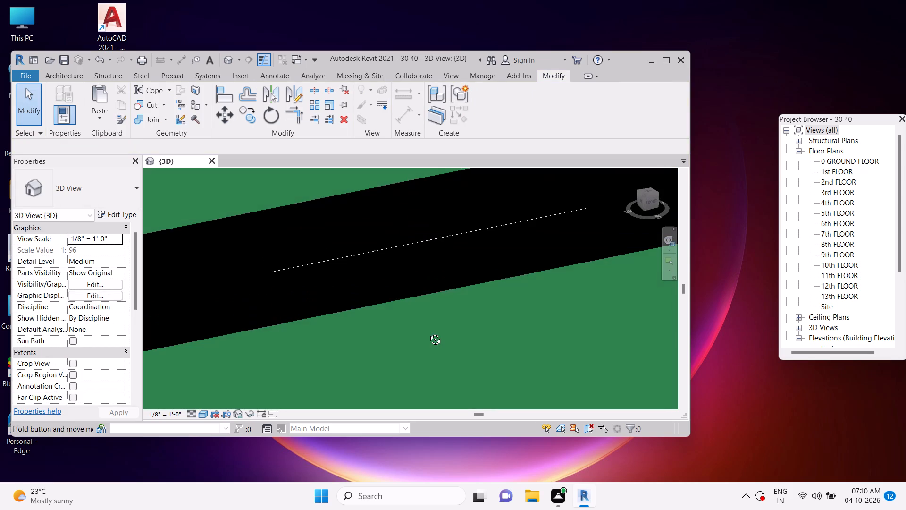
middle_click_drag(428, 332, 428, 332, "shift")
scroll(431, 321, "down", 5)
middle_click_drag(495, 339, 488, 279)
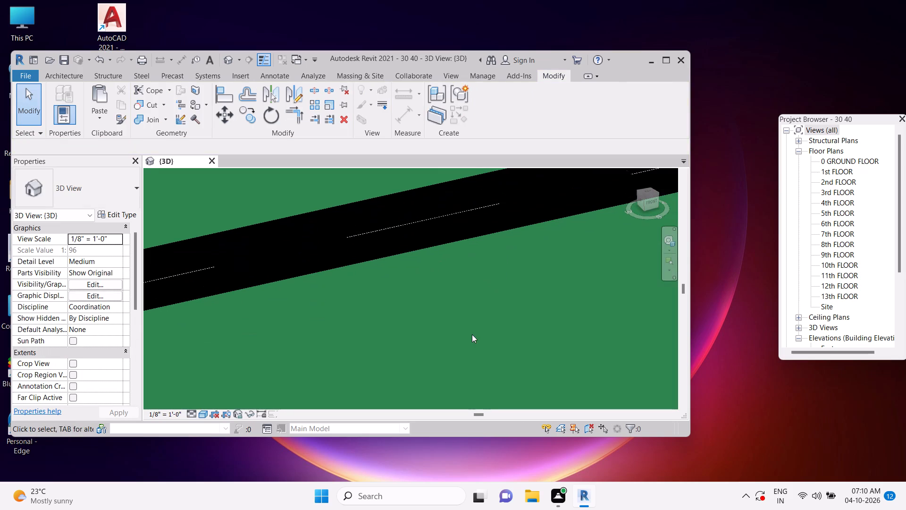
key("Escape")
scroll(474, 326, "down", 4)
middle_click_drag(522, 330, 447, 321)
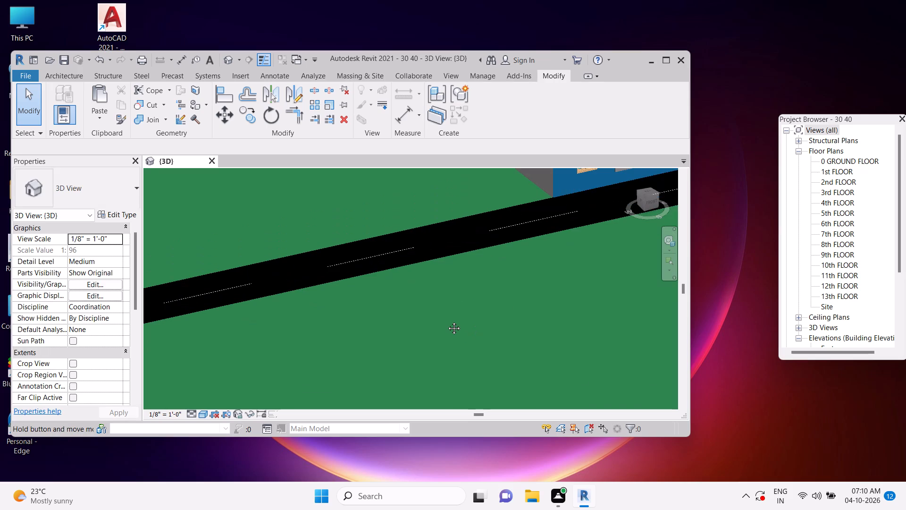
middle_click_drag(447, 321, 398, 317)
scroll(392, 300, "down", 4)
scroll(524, 329, "down", 3)
middle_click_drag(545, 337, 546, 337)
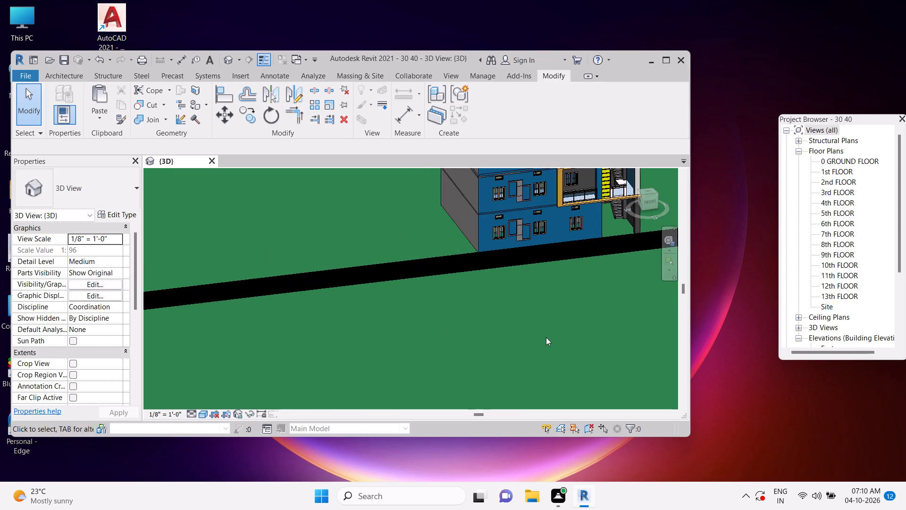
middle_click_drag(546, 337, 403, 334)
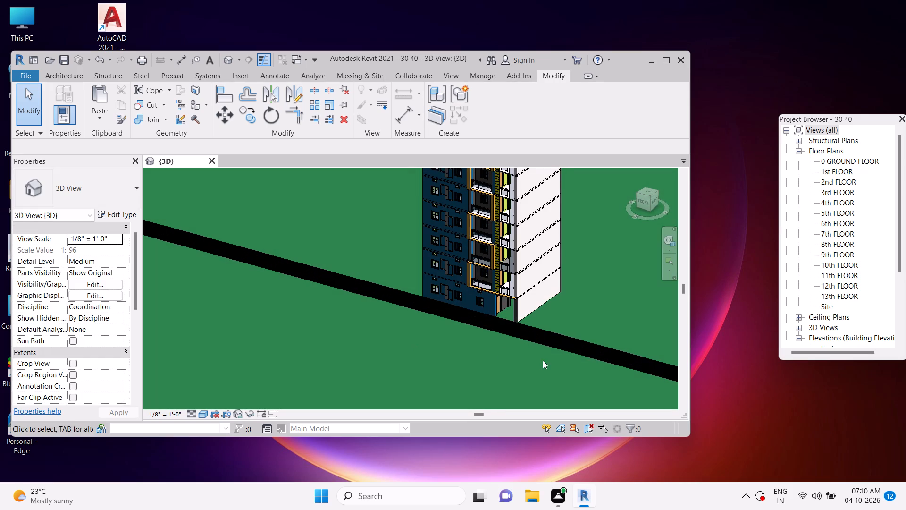
scroll(466, 310, "up", 16)
scroll(554, 359, "up", 3)
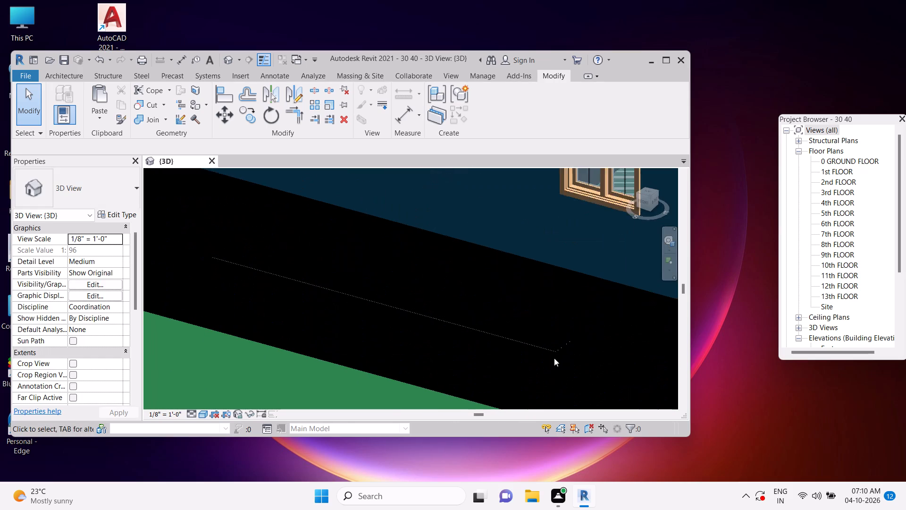
scroll(554, 358, "up", 7)
Select the lane markings and raise their top slightly above the road surface in the front view.
key("Escape")
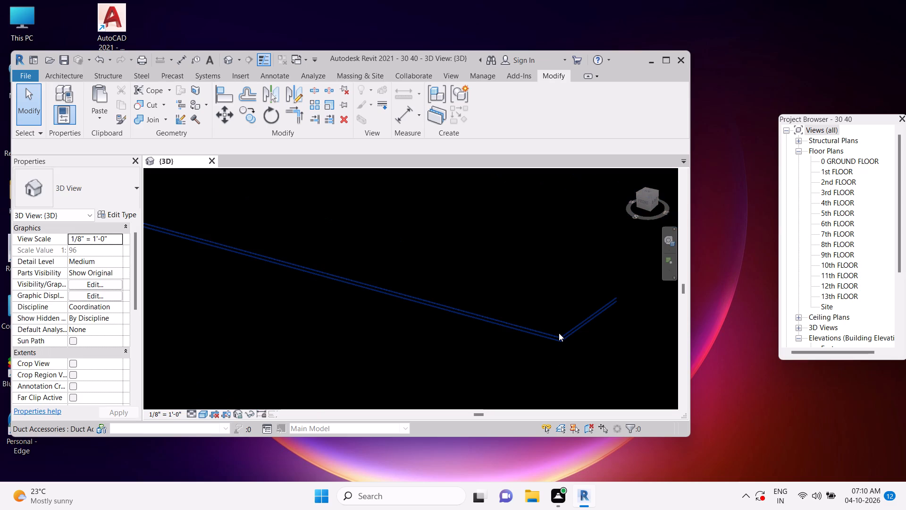
left_click(559, 333)
scroll(559, 333, "down", 5)
left_click(644, 201)
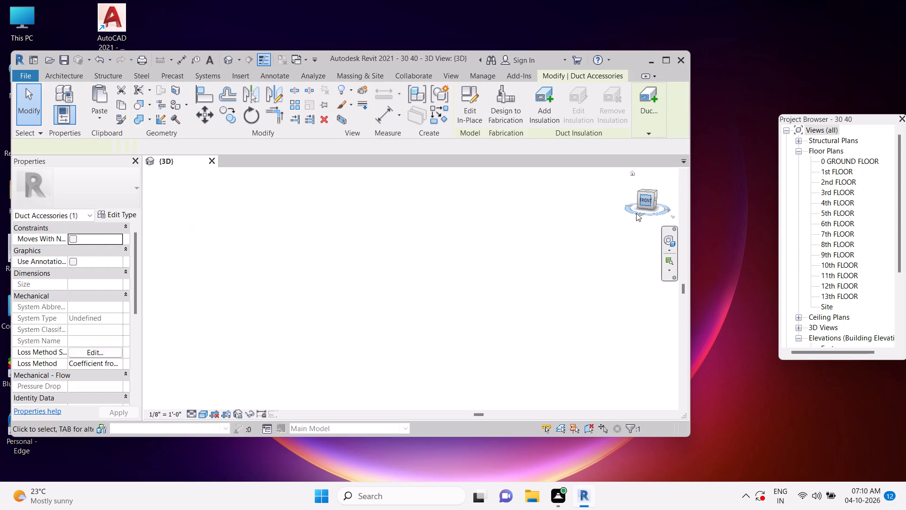
scroll(410, 287, "up", 3)
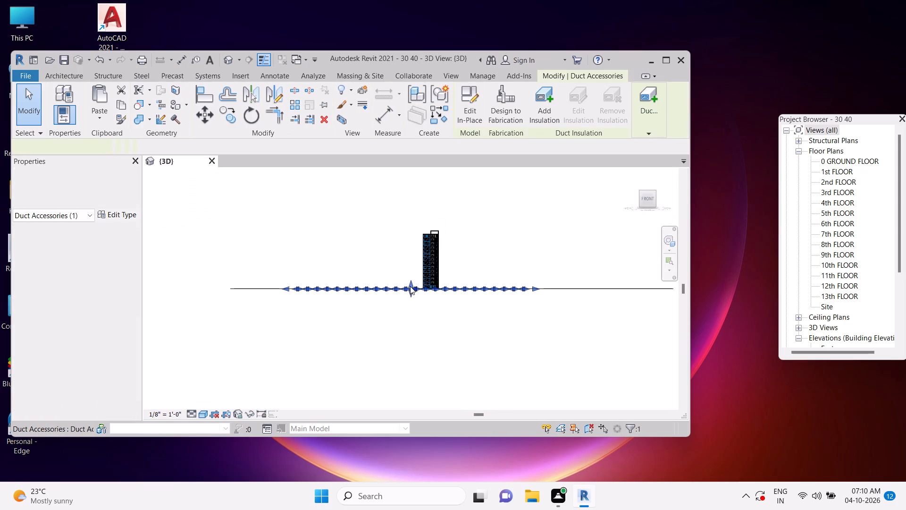
scroll(410, 286, "up", 20)
scroll(410, 286, "up", 16)
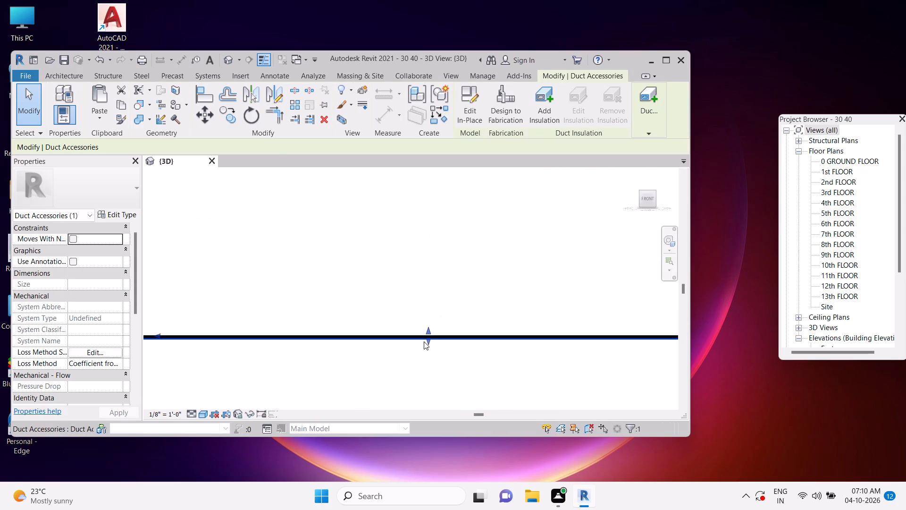
scroll(432, 325, "up", 15)
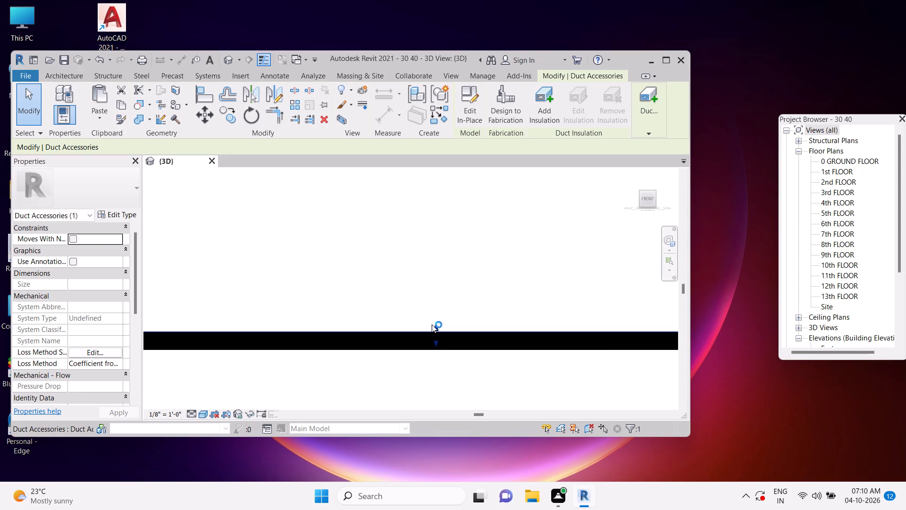
left_click_drag(448, 343, 448, 338)
key("Escape")
key("Escape")
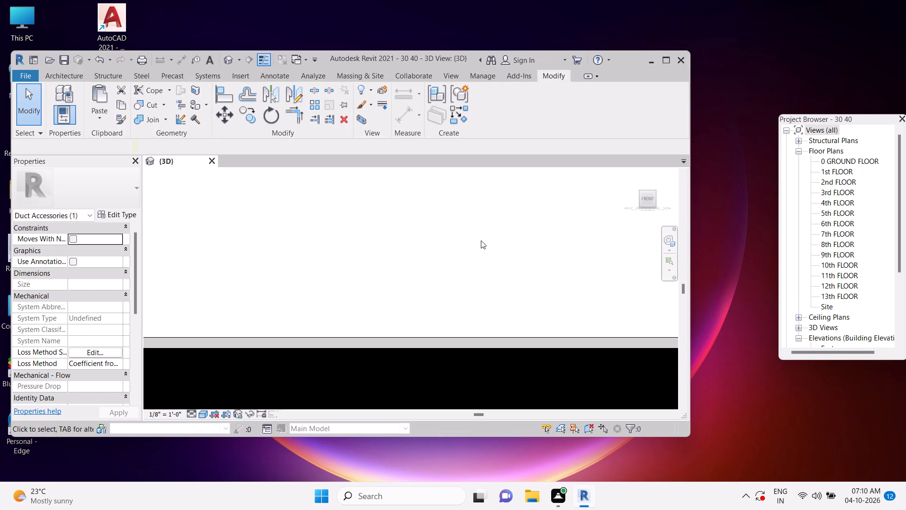
Examine the raised lane markings against the road from the front and from angled views.
scroll(481, 240, "down", 20)
scroll(461, 246, "up", 1)
scroll(461, 252, "down", 6)
middle_click_drag(534, 284, 531, 289, "shift")
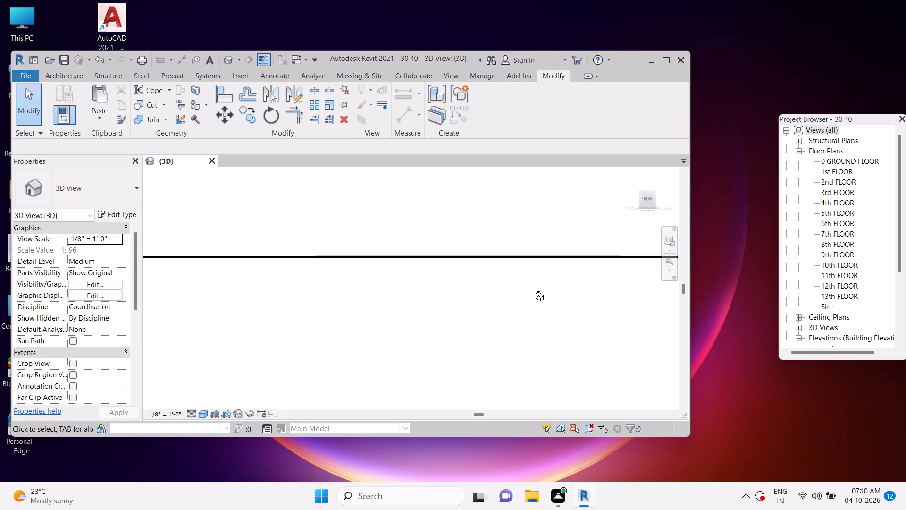
middle_click_drag(531, 289, 520, 317, "shift")
key("Escape")
scroll(560, 332, "down", 4)
middle_click_drag(555, 324, 524, 263)
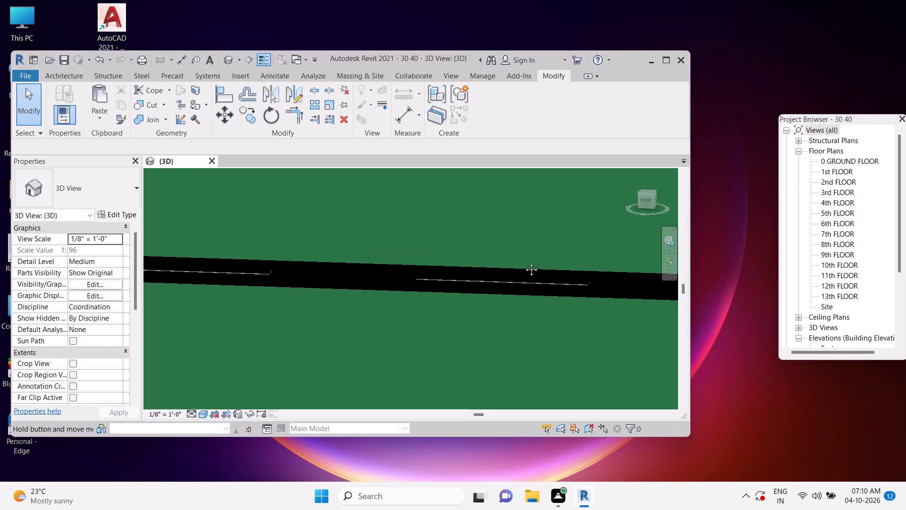
middle_click_drag(524, 263, 544, 389)
middle_click_drag(498, 341, 564, 336)
key("Escape")
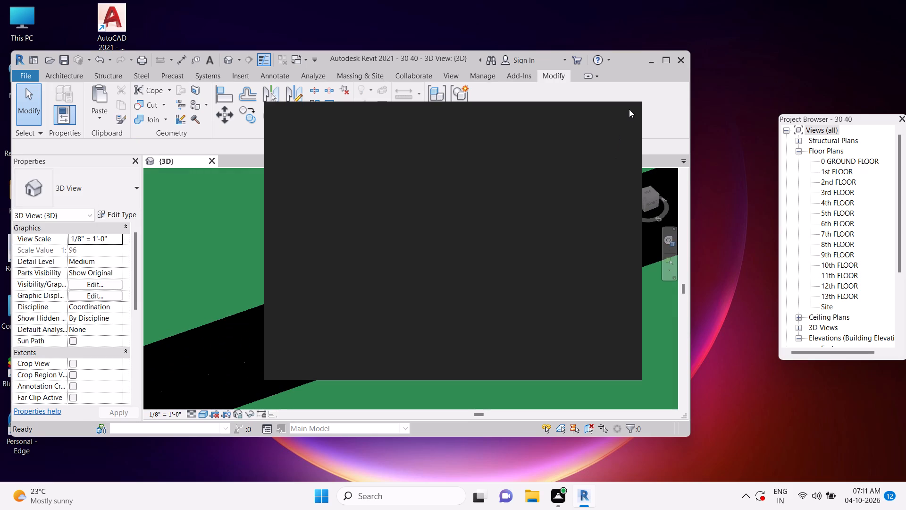
Dismiss the notification window covering the 3D view.
left_click(631, 113)
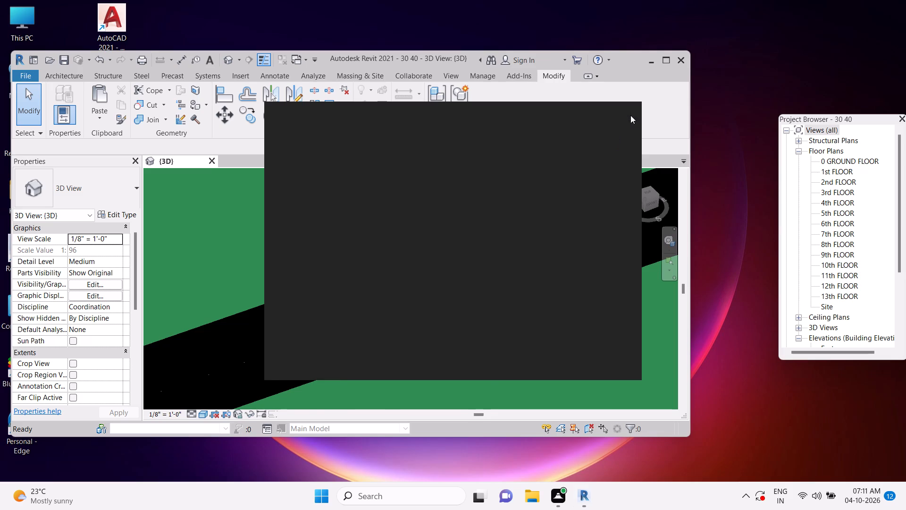
key("Escape")
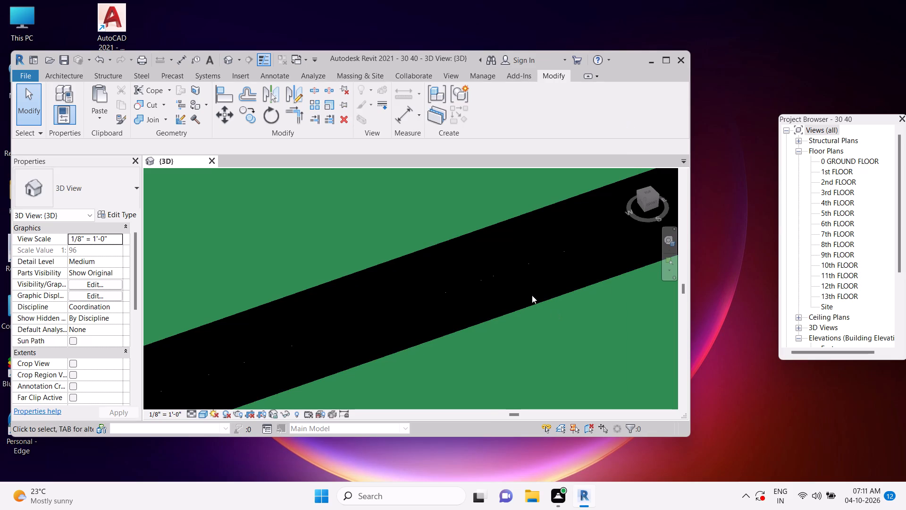
Temporarily hide the road in the 3D view, leaving the dashed lane markings on the ground.
left_click(402, 346)
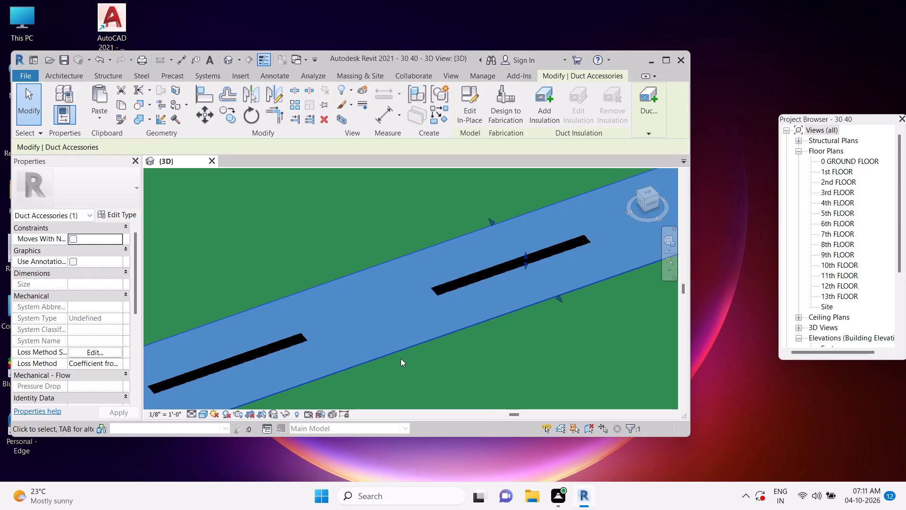
type("hh")
Examine the dashed lane markings along their length with the road hidden.
scroll(486, 284, "down", 4)
middle_click_drag(434, 301, 548, 254)
middle_click_drag(368, 321, 469, 275)
middle_click_drag(290, 349, 478, 287)
middle_click_drag(303, 322, 467, 246)
scroll(394, 302, "down", 4)
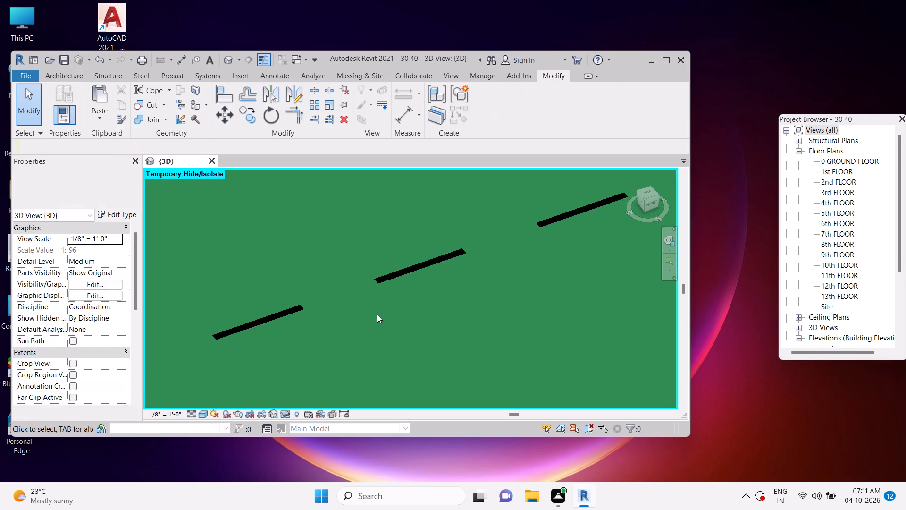
middle_click_drag(341, 328, 561, 270)
middle_click_drag(353, 326, 523, 261)
middle_click_drag(334, 340, 488, 278)
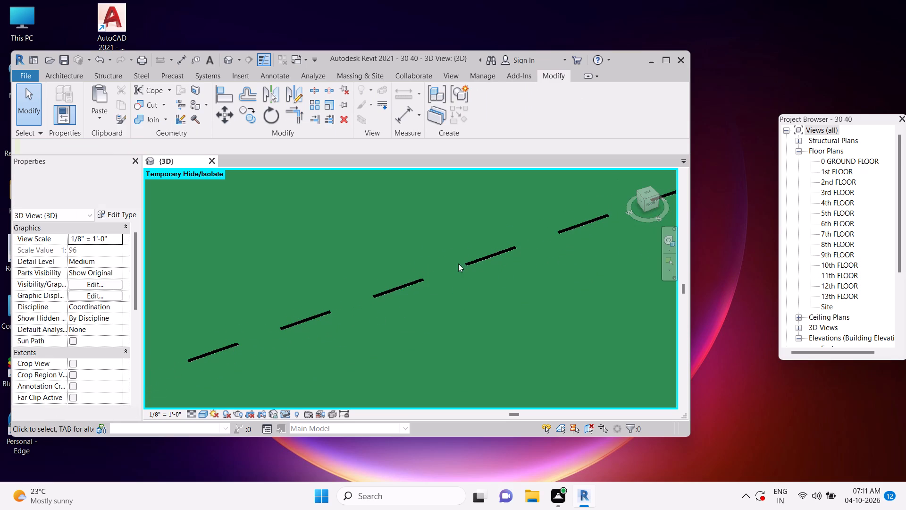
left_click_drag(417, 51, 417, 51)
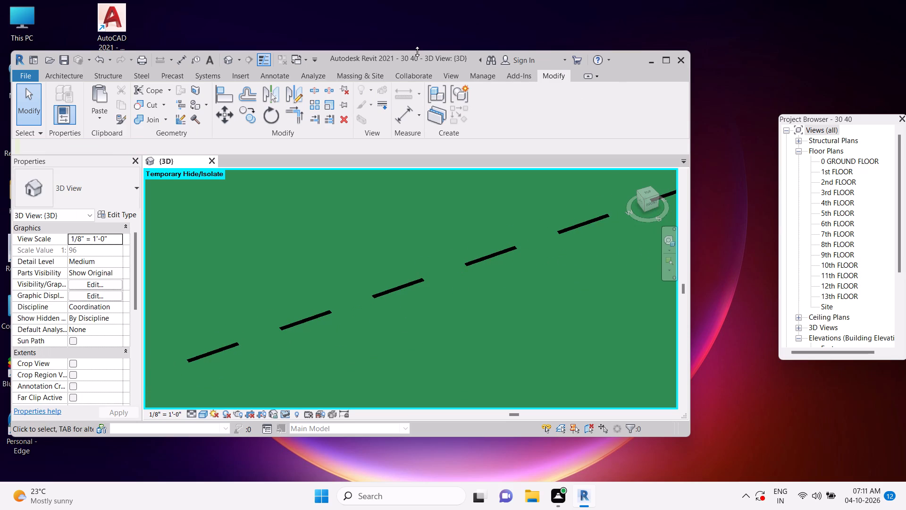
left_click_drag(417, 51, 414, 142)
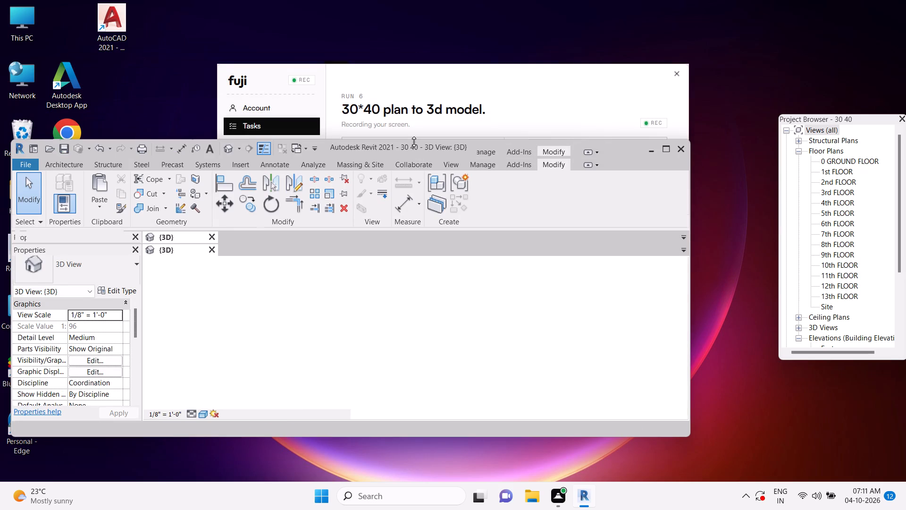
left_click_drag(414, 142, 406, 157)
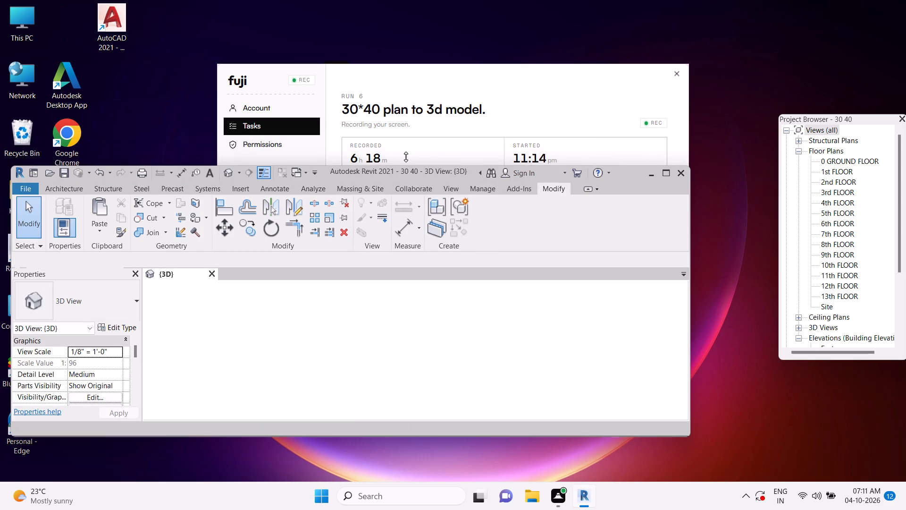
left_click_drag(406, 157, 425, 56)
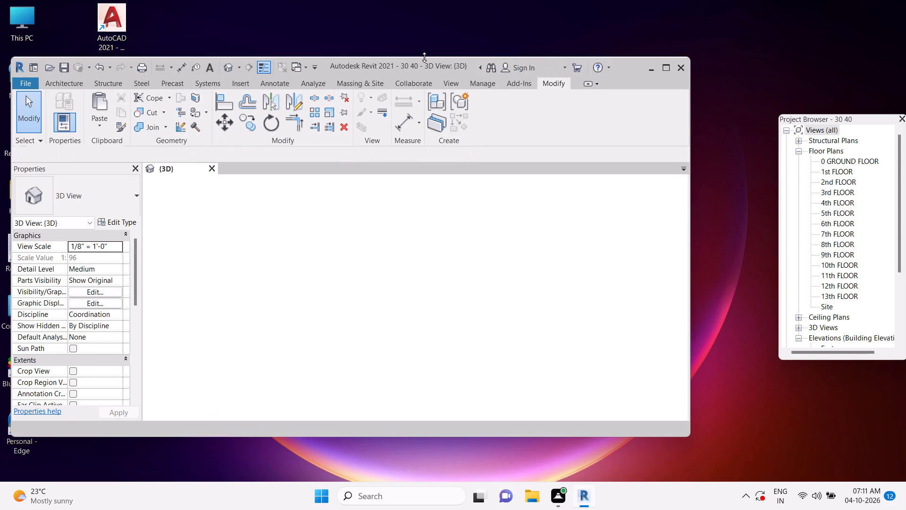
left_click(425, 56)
Open the lane markings for in-place editing and paint their top face with the Clad - White material.
middle_click_drag(399, 316, 436, 287)
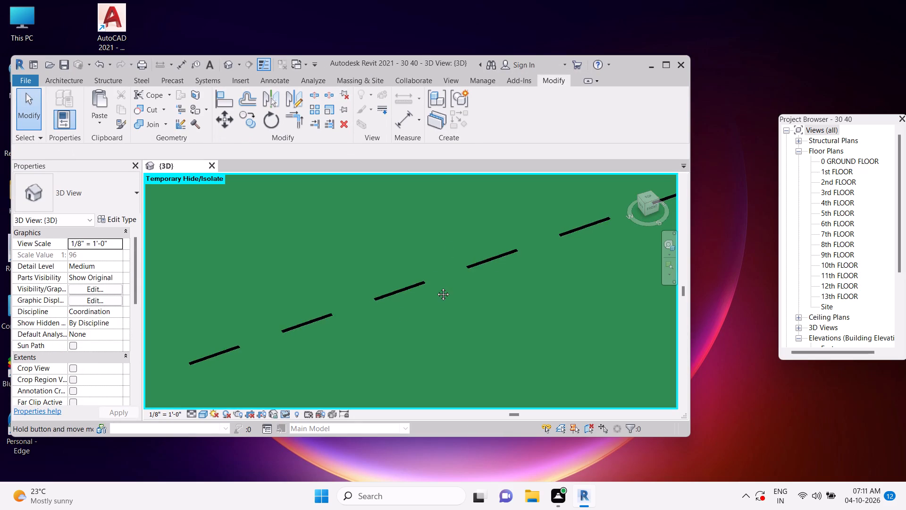
middle_click_drag(436, 287, 493, 253)
middle_click_drag(419, 295, 532, 246)
scroll(417, 247, "up", 4)
left_click(417, 246)
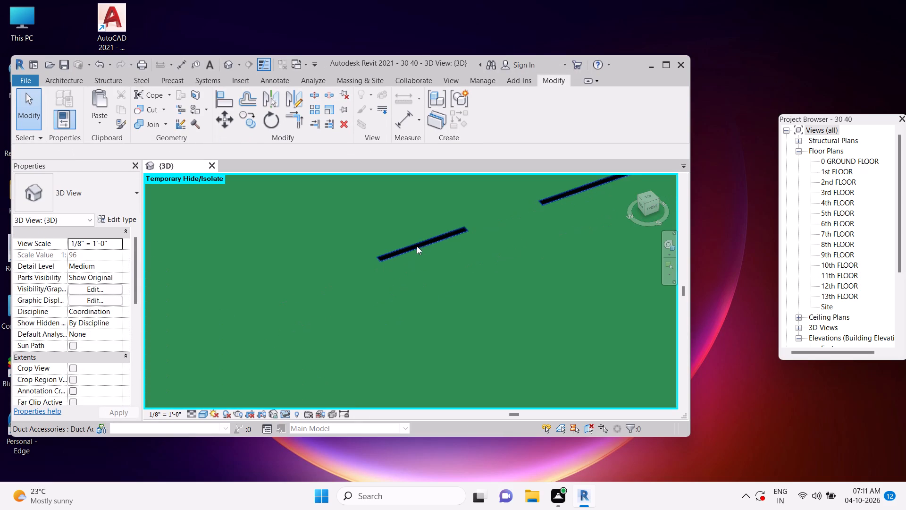
left_click(465, 106)
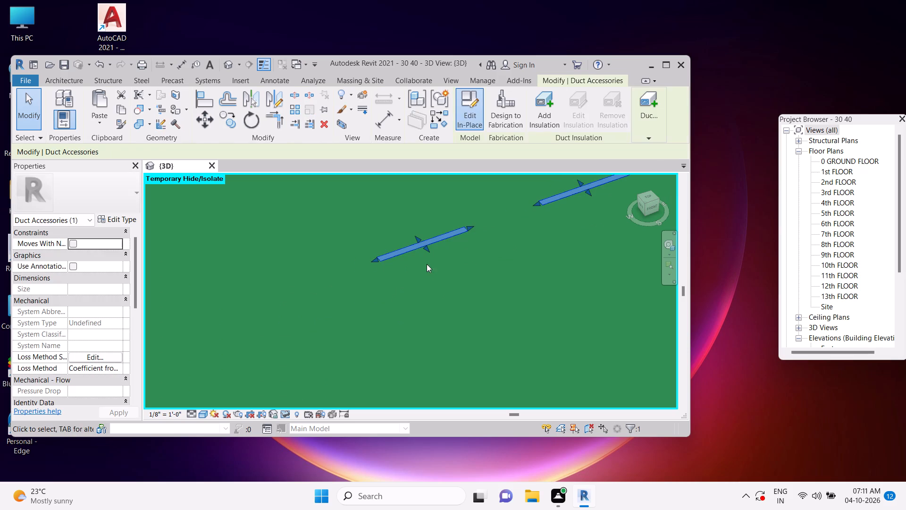
type("pt")
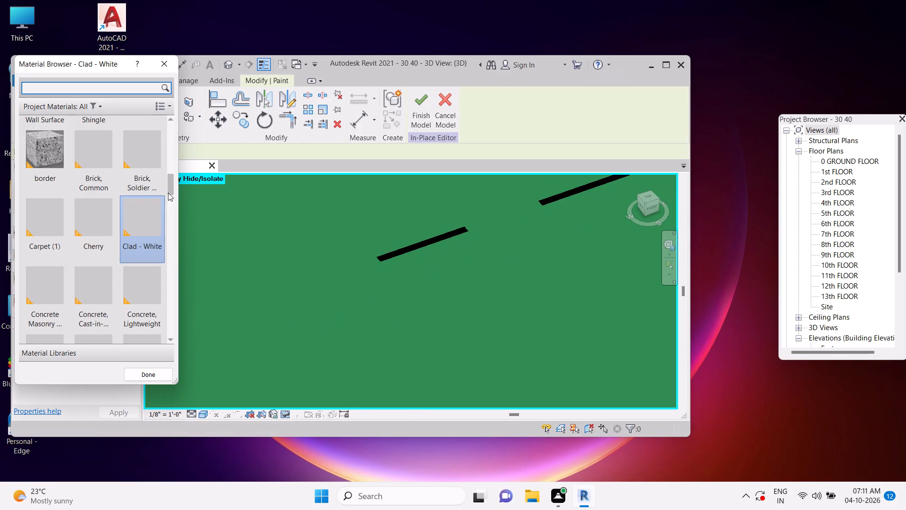
left_click(160, 219)
scroll(379, 264, "up", 10)
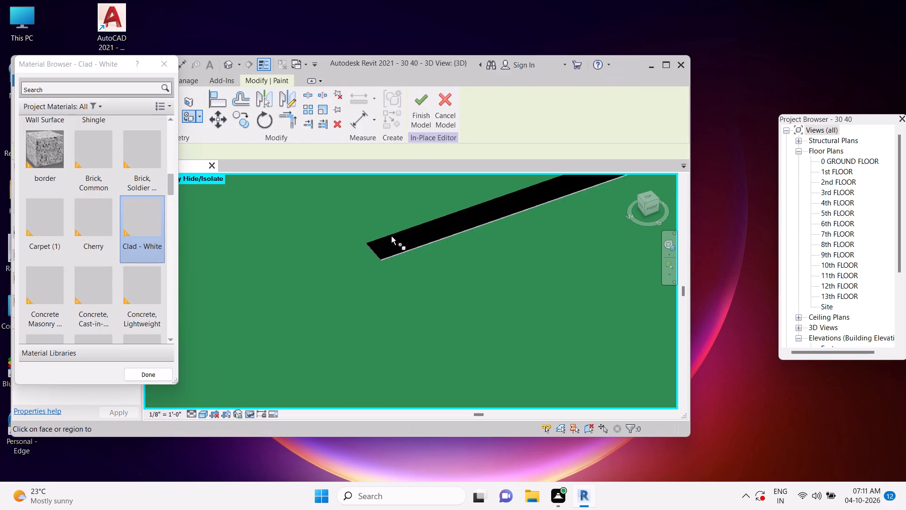
left_click(396, 242)
Check the white paint on the dashes along the whole line and finish the in-place model.
scroll(451, 240, "down", 4)
middle_click_drag(545, 236, 496, 259)
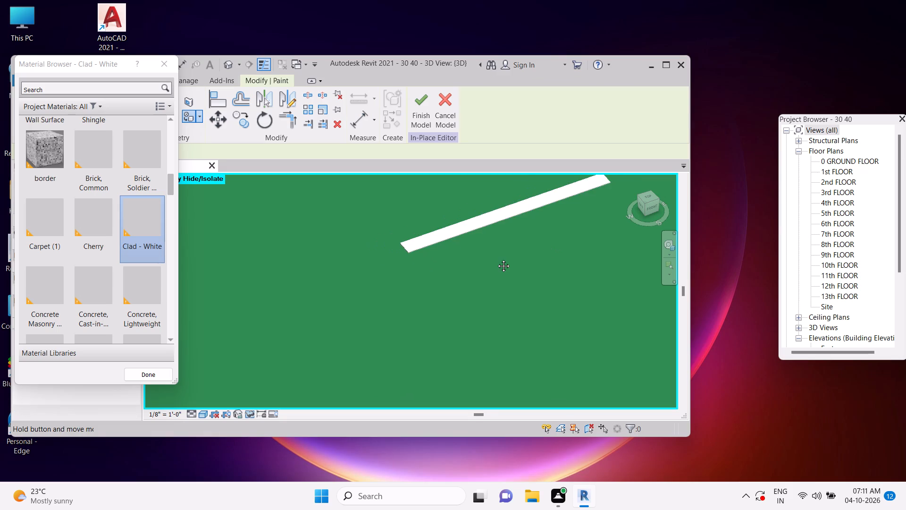
middle_click_drag(496, 259, 379, 290)
middle_click_drag(565, 211, 439, 289)
scroll(477, 263, "down", 1)
scroll(585, 250, "down", 5)
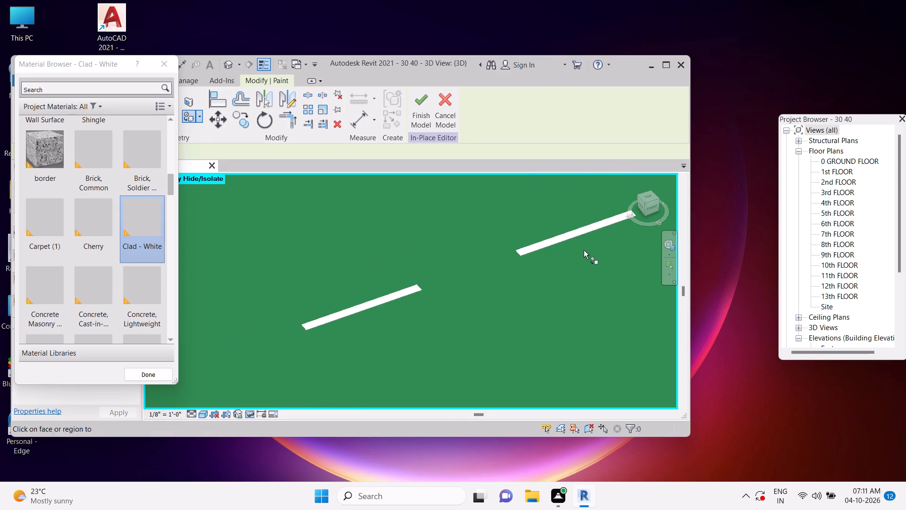
scroll(584, 250, "down", 15)
middle_click_drag(608, 266, 378, 328)
scroll(479, 300, "down", 4)
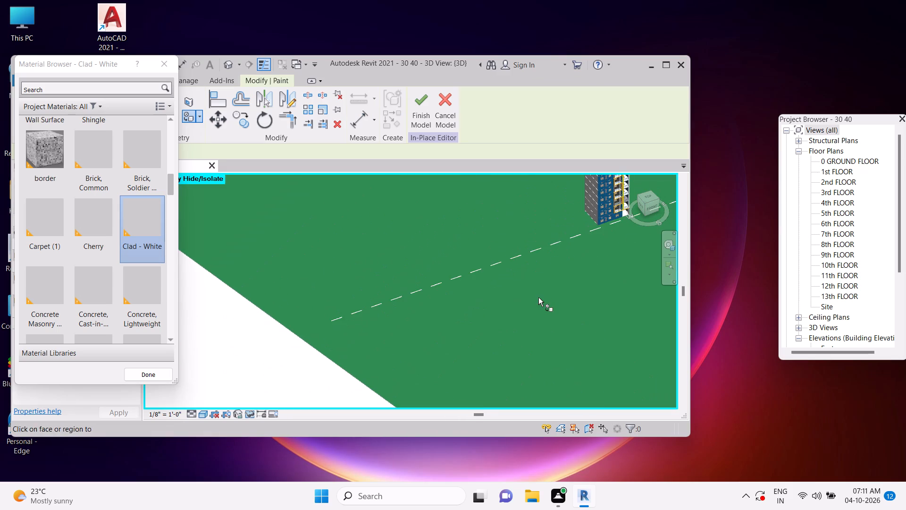
middle_click_drag(527, 307, 430, 350)
left_click(428, 107)
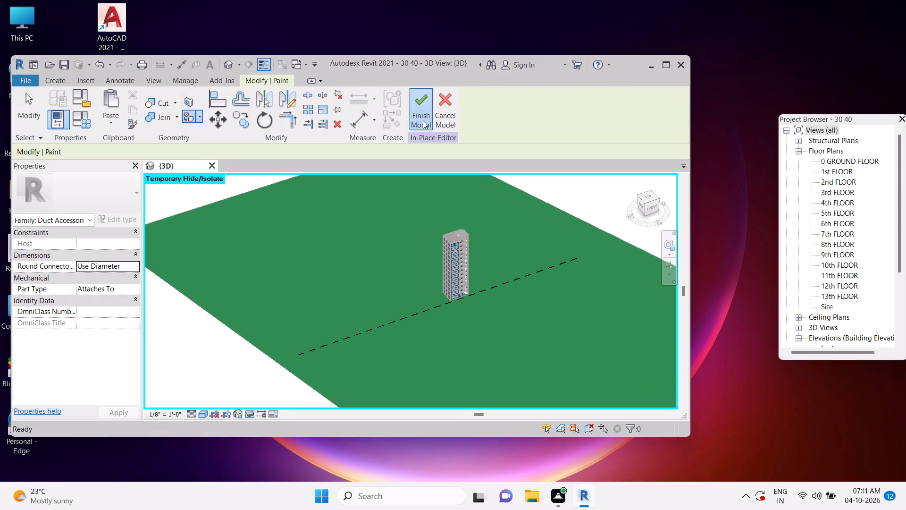
Reset the temporary hide so the road shows again beneath the white lane markings.
scroll(403, 334, "up", 6)
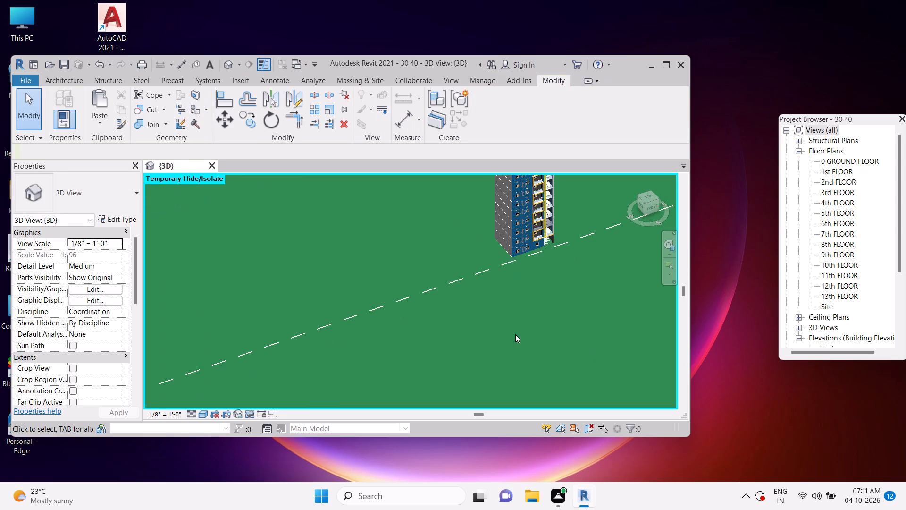
key("Escape")
key("Escape")
key("Escape")
scroll(340, 323, "up", 12)
key("Escape")
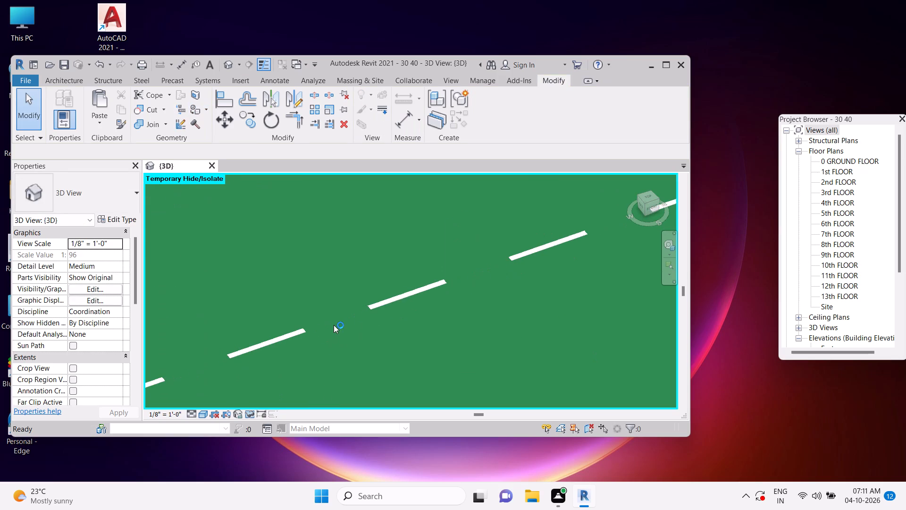
key("Escape")
key("Escape")
key("Escape")
type("hr")
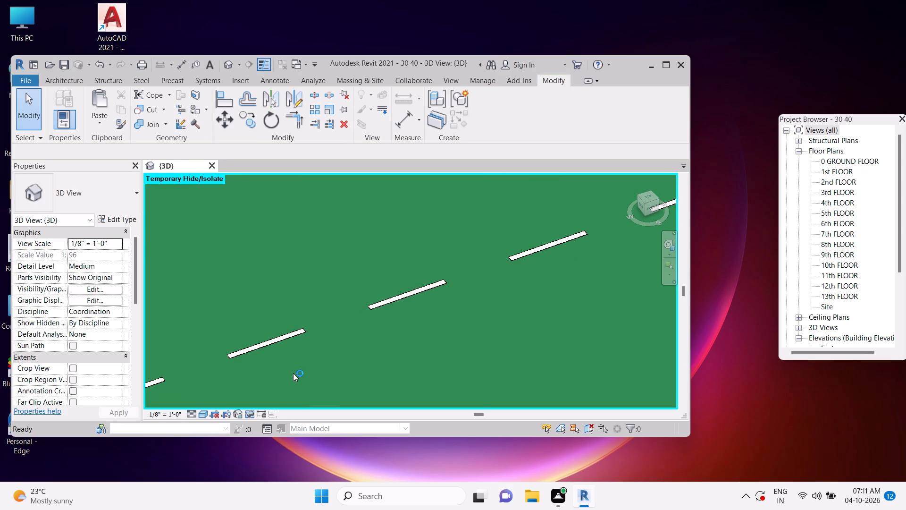
Examine the road and its white lane markings from several angles around the high-rise.
scroll(376, 283, "down", 15)
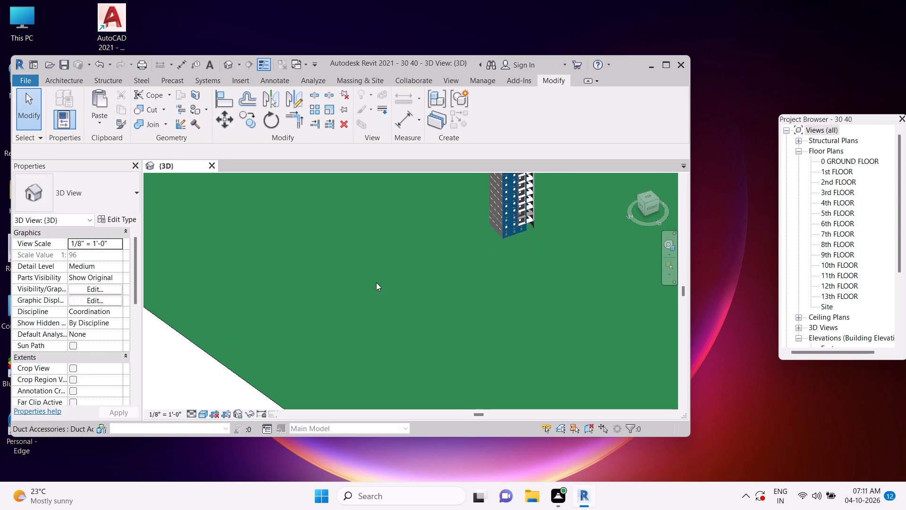
scroll(376, 282, "down", 5)
middle_click_drag(477, 318, 368, 275, "shift")
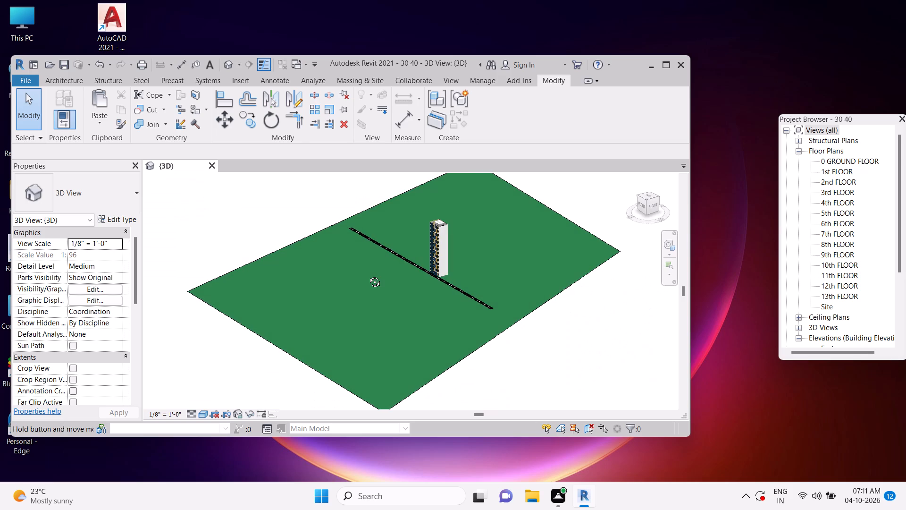
middle_click_drag(368, 275, 374, 272, "shift")
scroll(430, 270, "up", 7)
middle_click_drag(461, 258, 451, 343)
scroll(451, 343, "up", 1)
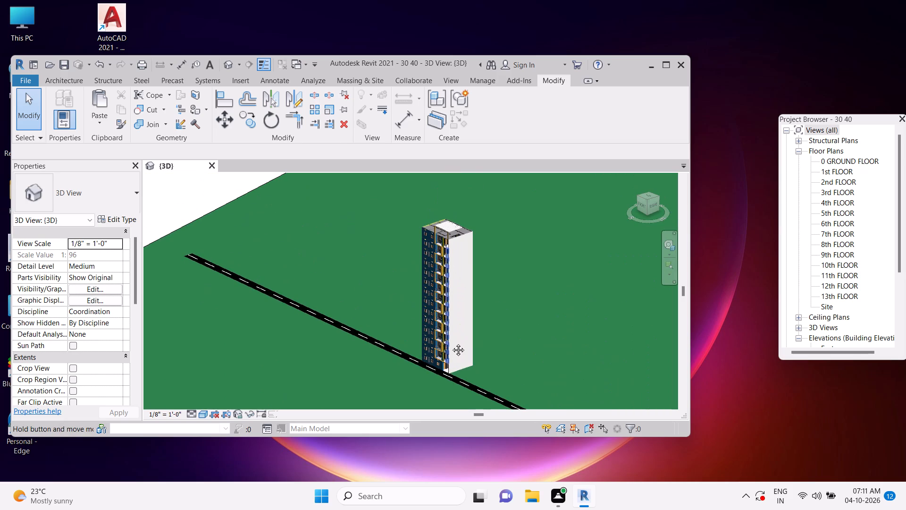
middle_click_drag(451, 343, 427, 351)
scroll(451, 343, "up", 1)
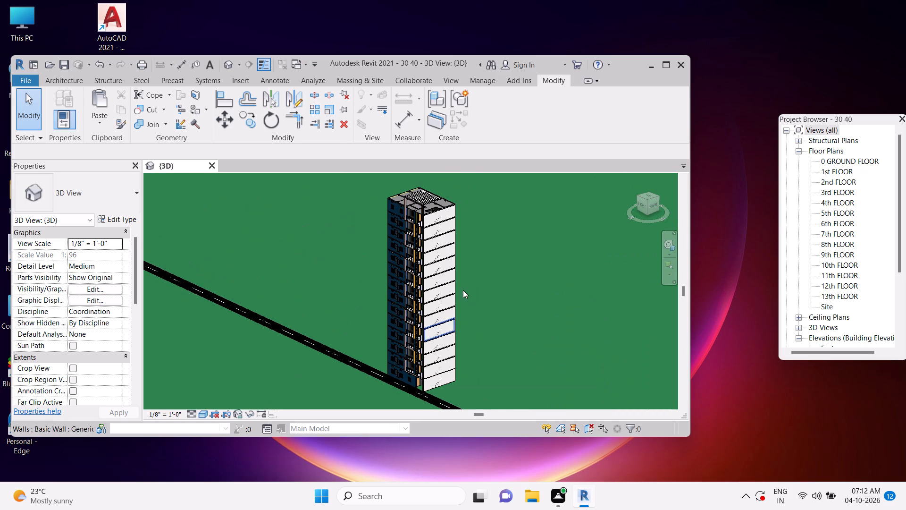
key("Escape")
middle_click_drag(472, 341, 474, 335, "shift")
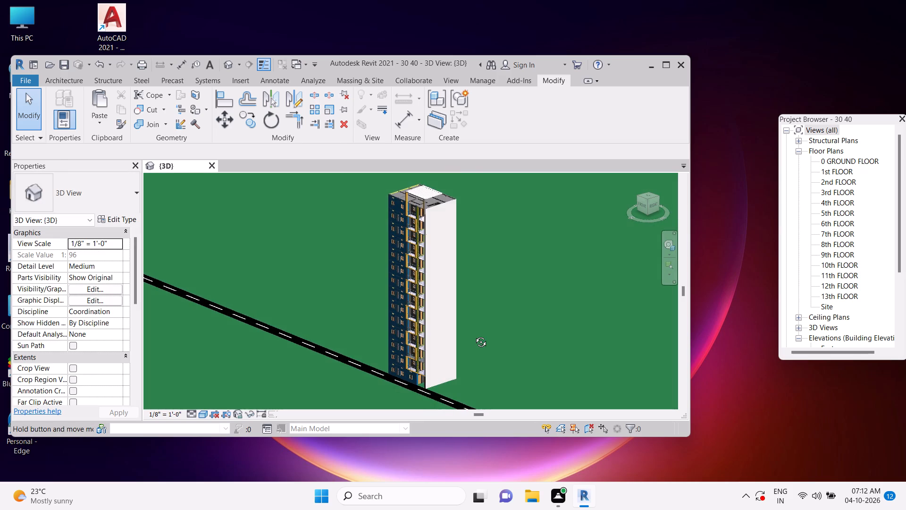
middle_click_drag(474, 335, 478, 331, "shift")
middle_click_drag(479, 333, 480, 333)
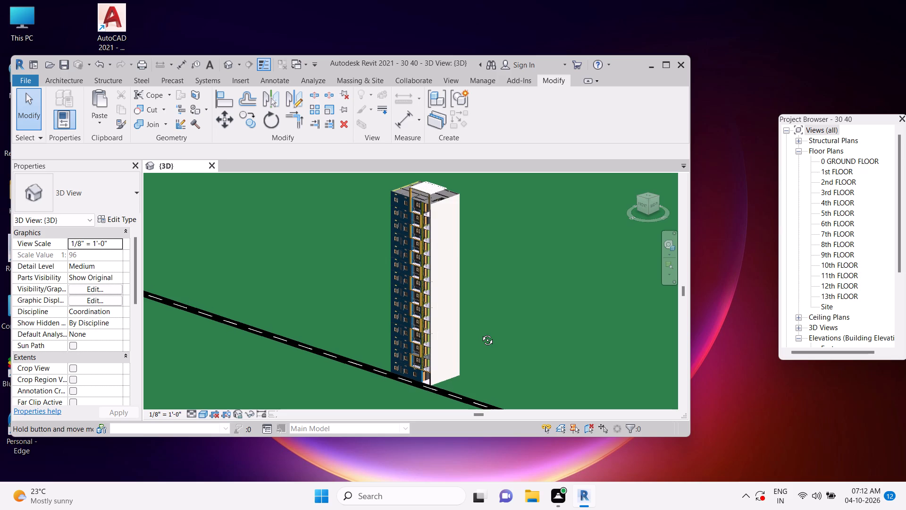
middle_click_drag(480, 333, 493, 331)
Examine the high-rise's front facade, balconies and rooftop up close.
scroll(446, 263, "up", 3)
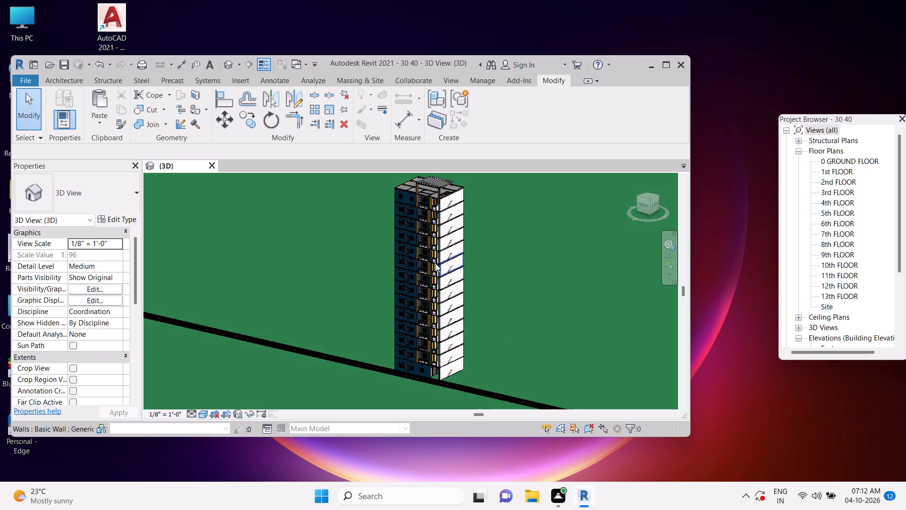
scroll(436, 263, "up", 5)
scroll(379, 285, "up", 5)
scroll(381, 284, "down", 5)
middle_click_drag(432, 255, 432, 252)
scroll(432, 255, "down", 1)
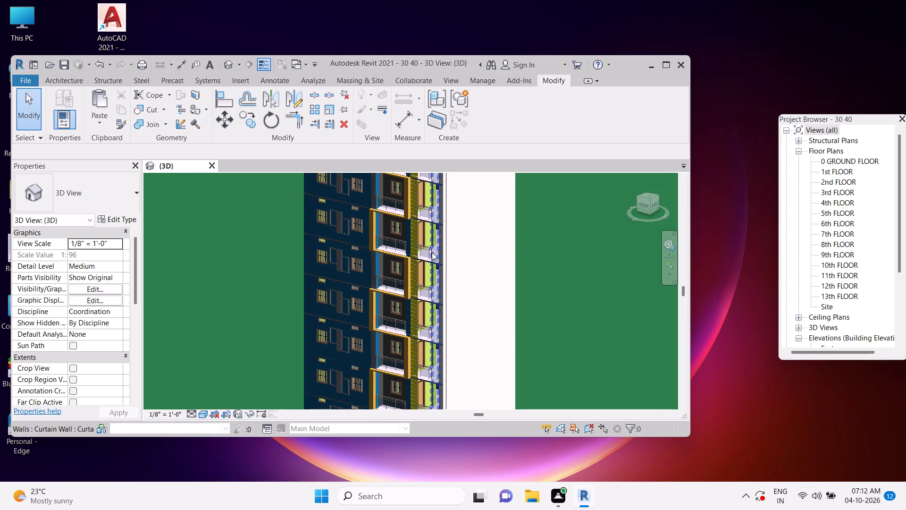
scroll(432, 252, "down", 1)
middle_click_drag(432, 252, 441, 322)
scroll(422, 223, "down", 3)
middle_click_drag(424, 227, 426, 256)
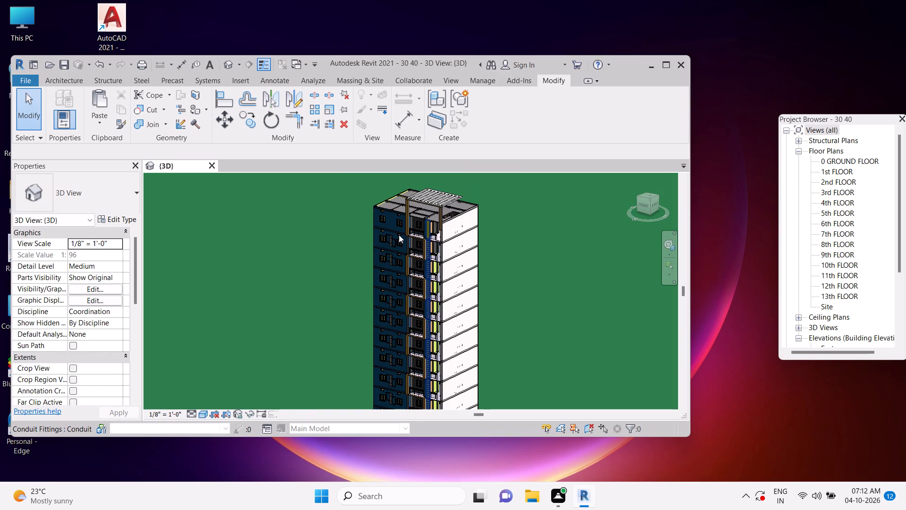
scroll(389, 208, "up", 7)
key("Escape")
key("Escape")
key("Escape")
key("Escape")
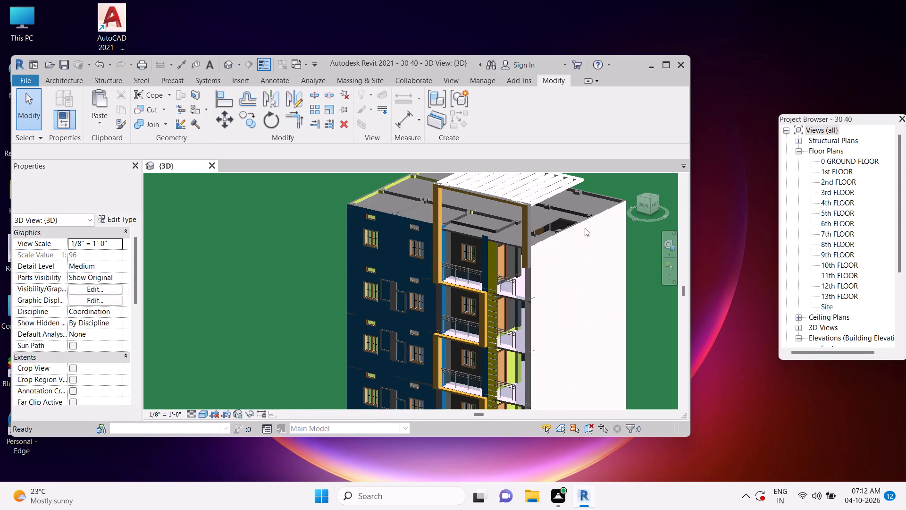
From the front view, raise the top of the 13th floor's blue front wall above the roof, to a top offset of about 11' 9".
left_click(641, 203)
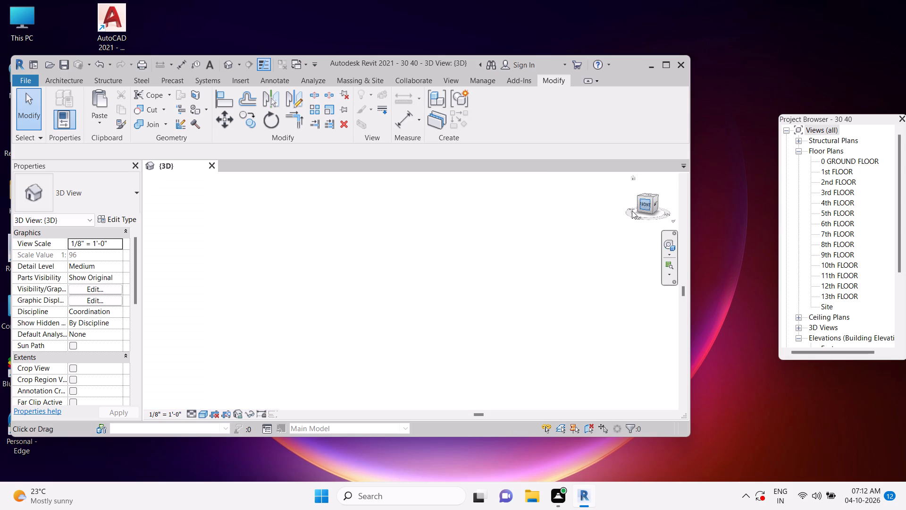
scroll(409, 271, "up", 10)
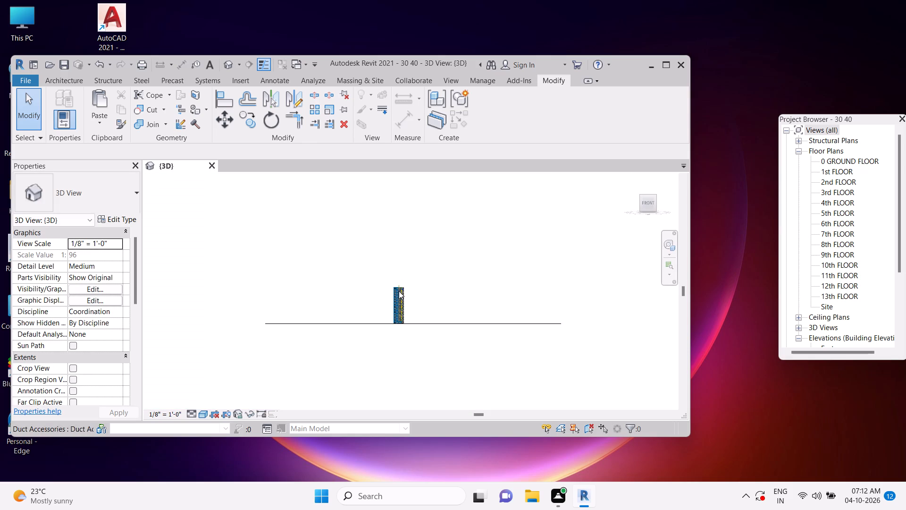
scroll(399, 291, "up", 15)
scroll(428, 266, "up", 2)
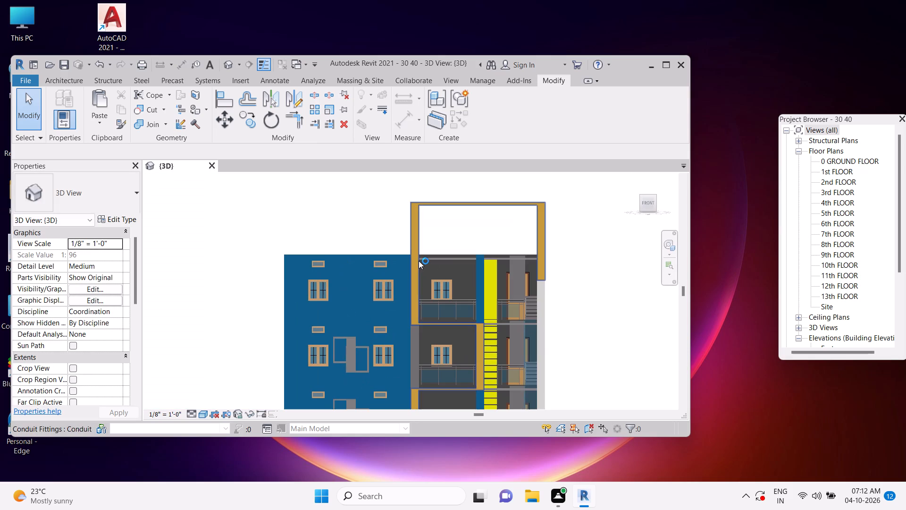
key("Escape")
key("Escape")
key("Escape")
scroll(326, 276, "up", 1)
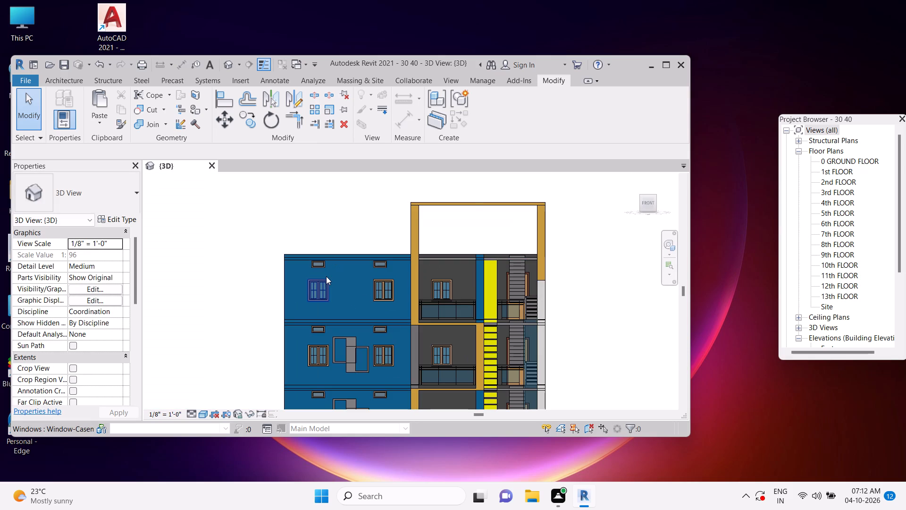
middle_click_drag(349, 280, 403, 289)
key("Escape")
key("Escape")
key("Escape")
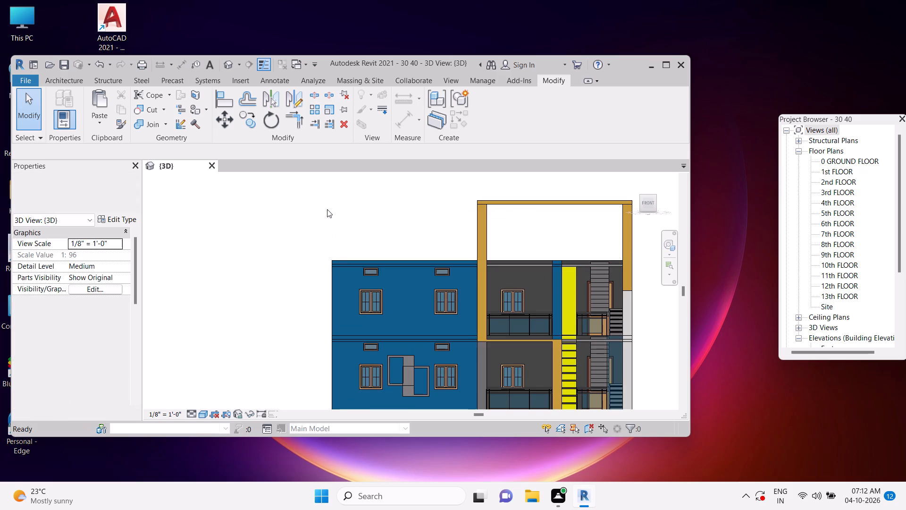
left_click(332, 283)
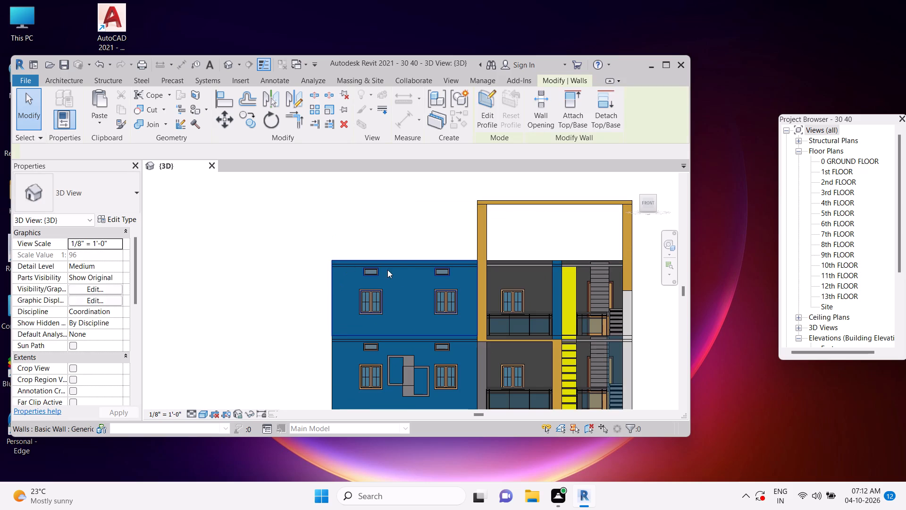
scroll(401, 264, "up", 3)
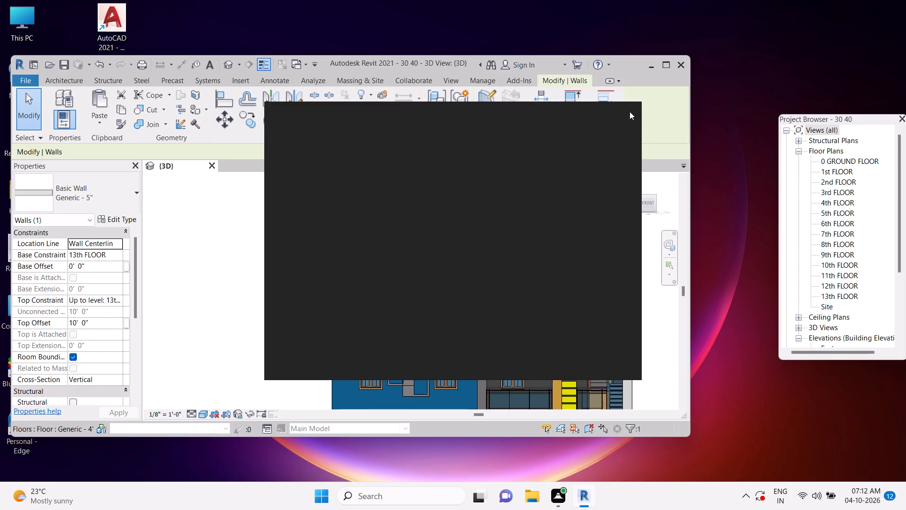
left_click(628, 110)
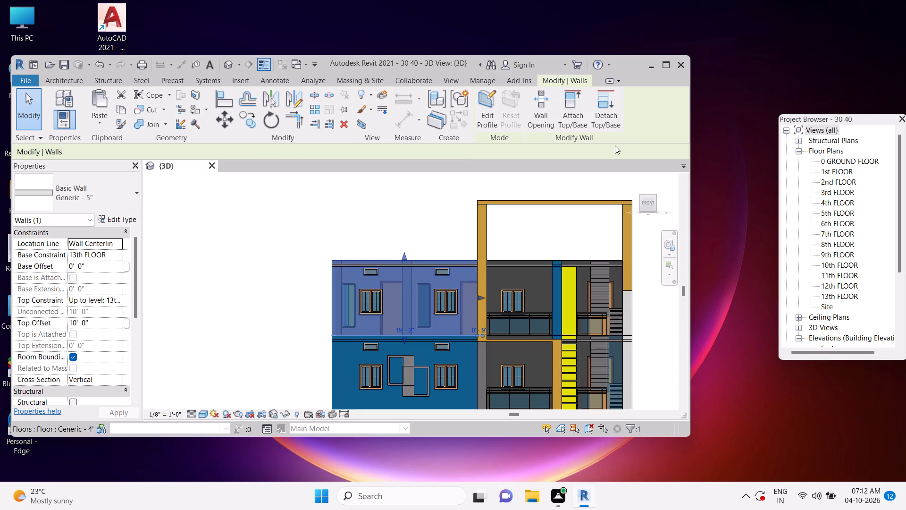
scroll(393, 260, "up", 4)
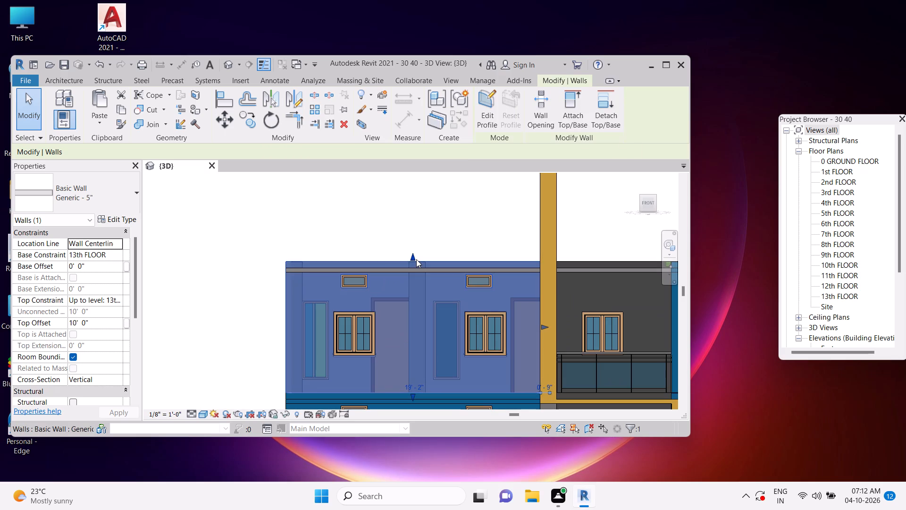
left_click_drag(413, 257, 413, 238)
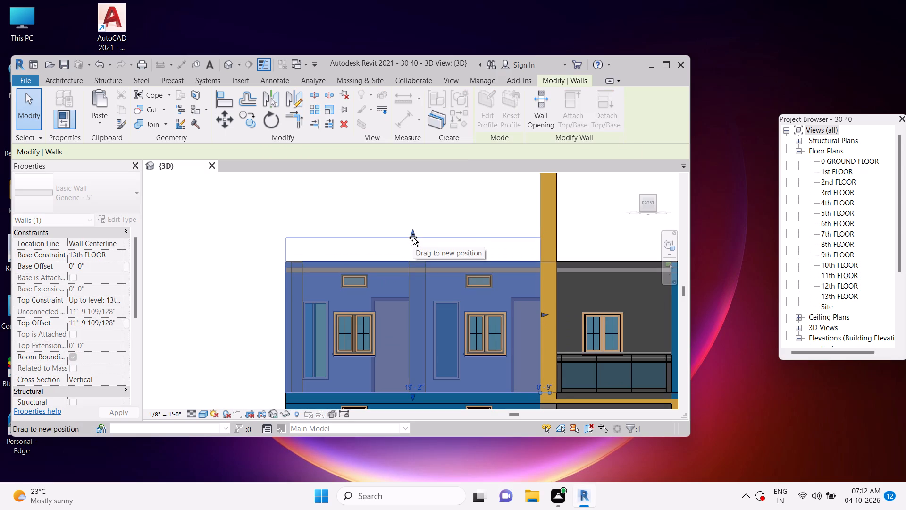
left_click_drag(413, 238, 413, 238)
key("Escape")
key("Escape")
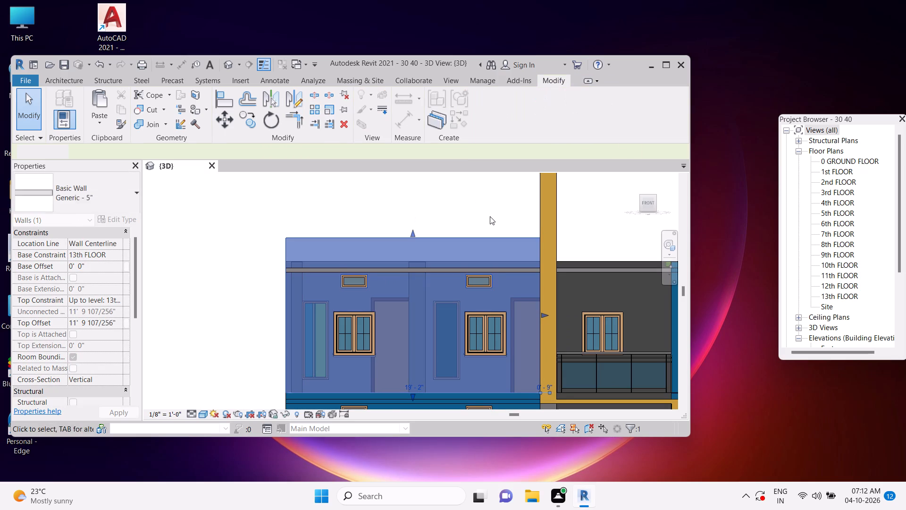
key("Escape")
Raise the top of the 13th floor's left side wall above the roof slab, to a top offset of about 11' 5".
scroll(537, 250, "down", 4)
middle_click_drag(517, 269, 541, 310, "shift")
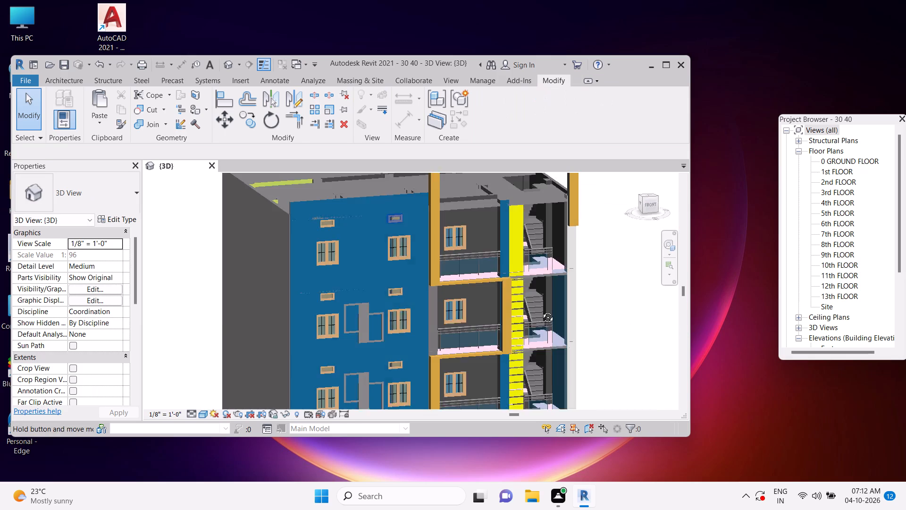
middle_click_drag(541, 310, 542, 314, "shift")
middle_click_drag(362, 307, 388, 308)
middle_click_drag(401, 310, 501, 288)
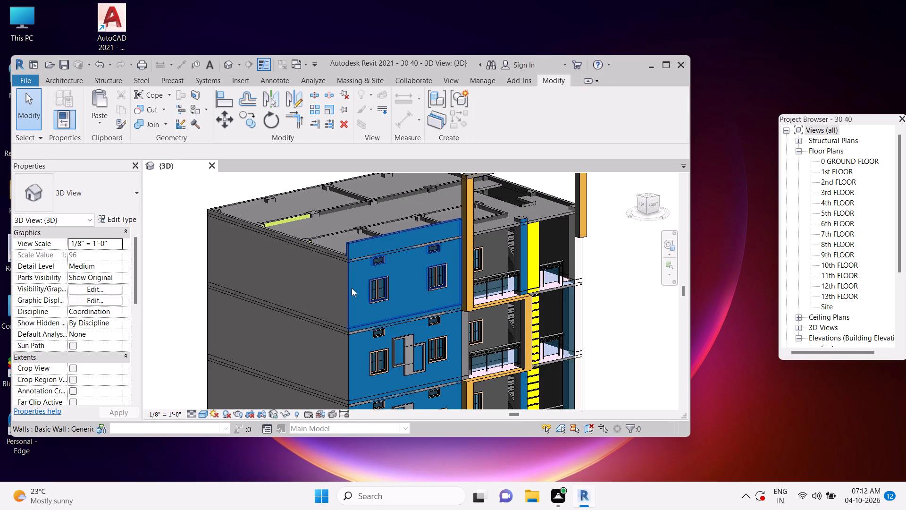
left_click(345, 289)
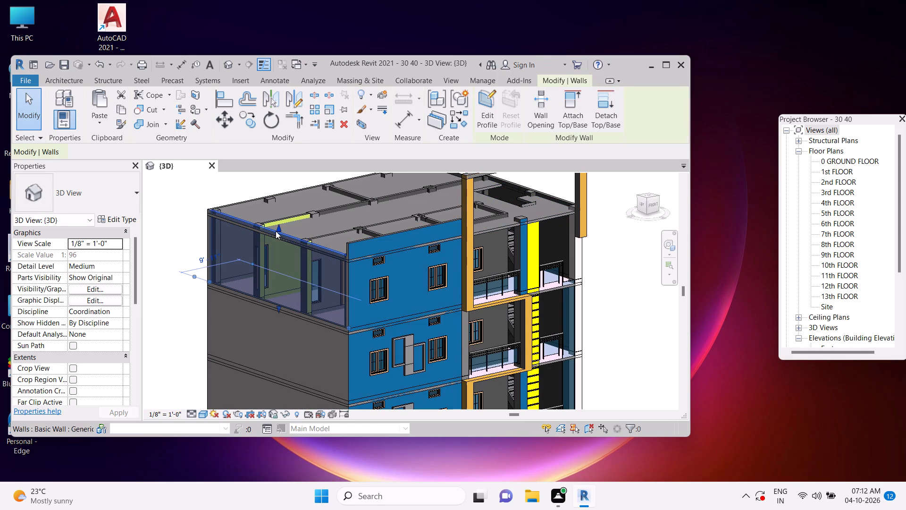
left_click_drag(278, 229, 279, 222)
key("Escape")
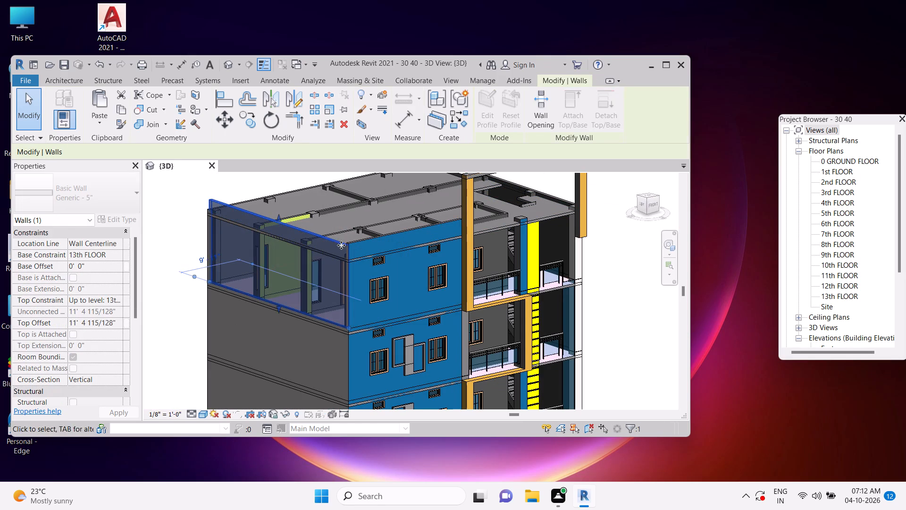
scroll(346, 246, "up", 9)
key("Escape")
key("Escape")
key("Escape")
key("Escape")
Align the top face of the left side wall with the top face of the blue front wall at their corner.
type("al")
left_click(361, 233)
scroll(343, 237, "up", 4)
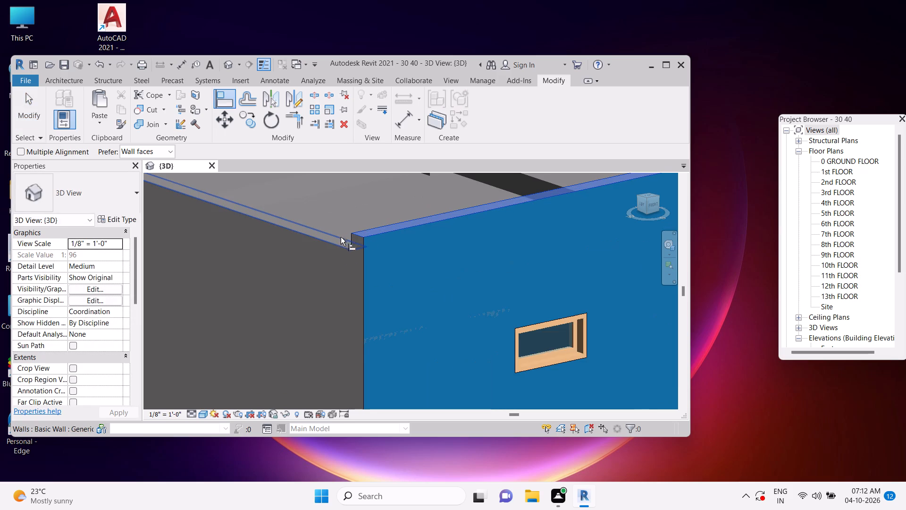
left_click(337, 239)
key("Escape")
Raise the top of the 13th floor's rear wall above the roof slab.
scroll(339, 239, "down", 11)
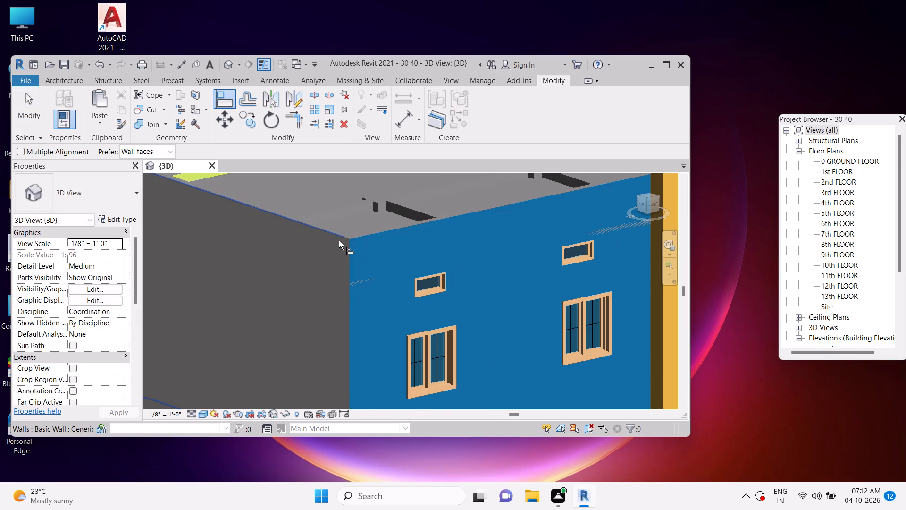
scroll(339, 241, "down", 5)
middle_click_drag(319, 291, 392, 295, "shift")
middle_click_drag(433, 335, 349, 262)
scroll(431, 333, "down", 1)
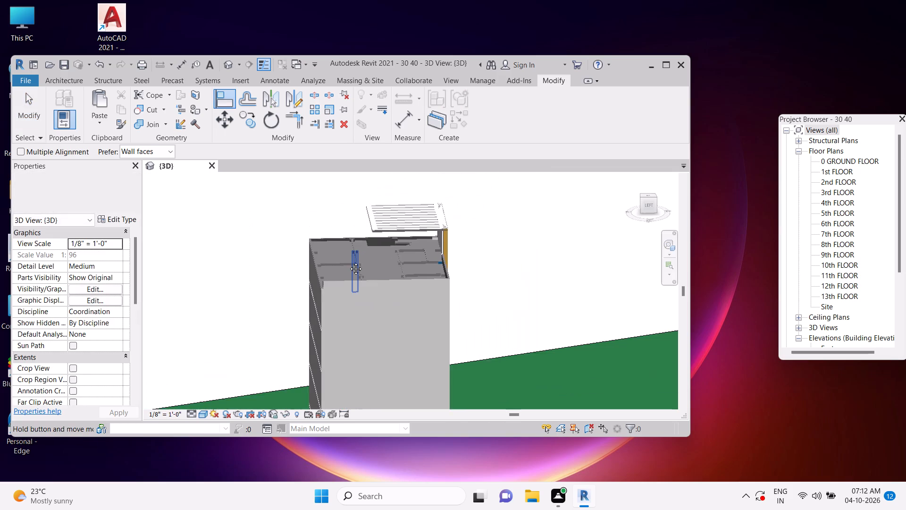
middle_click_drag(349, 262, 405, 292)
middle_click_drag(473, 321, 317, 204)
middle_click(410, 326, "shift")
scroll(445, 324, "up", 4)
left_click(470, 288)
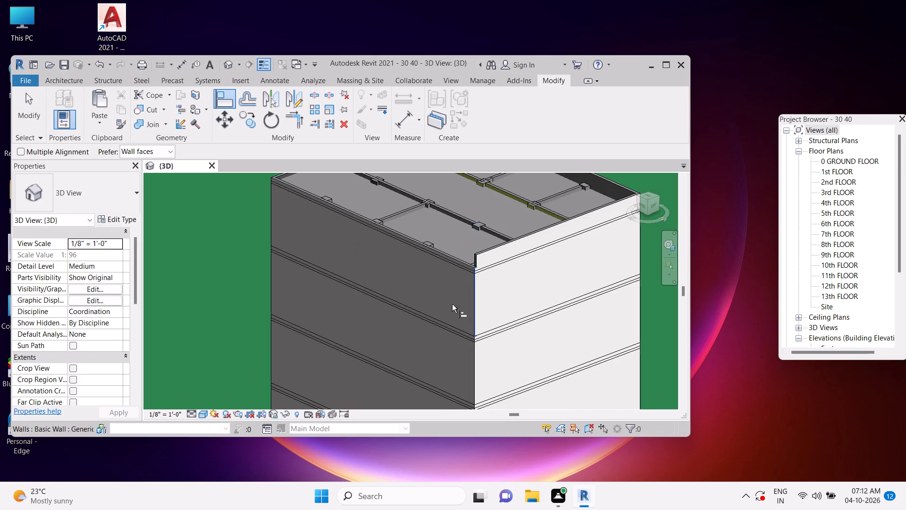
key("Escape")
scroll(462, 295, "up", 2)
left_click(480, 294)
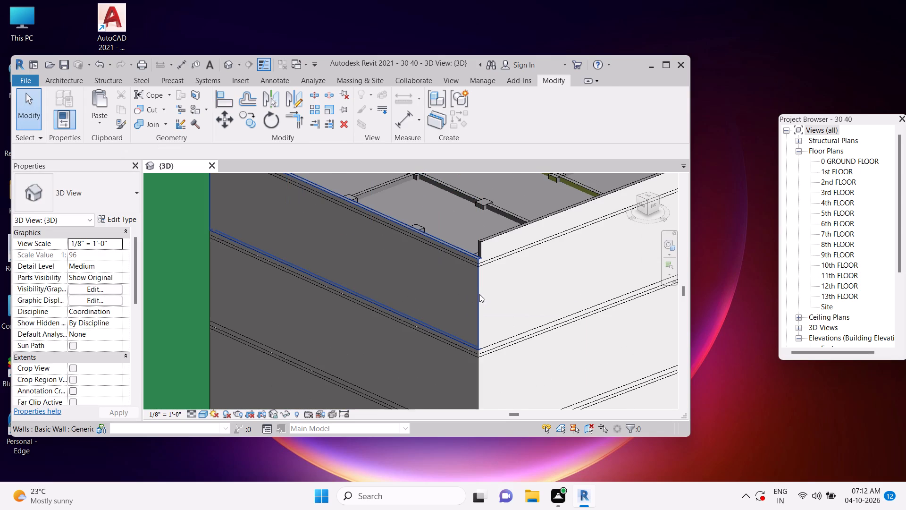
middle_click_drag(436, 288, 492, 341)
left_click_drag(401, 248, 401, 246)
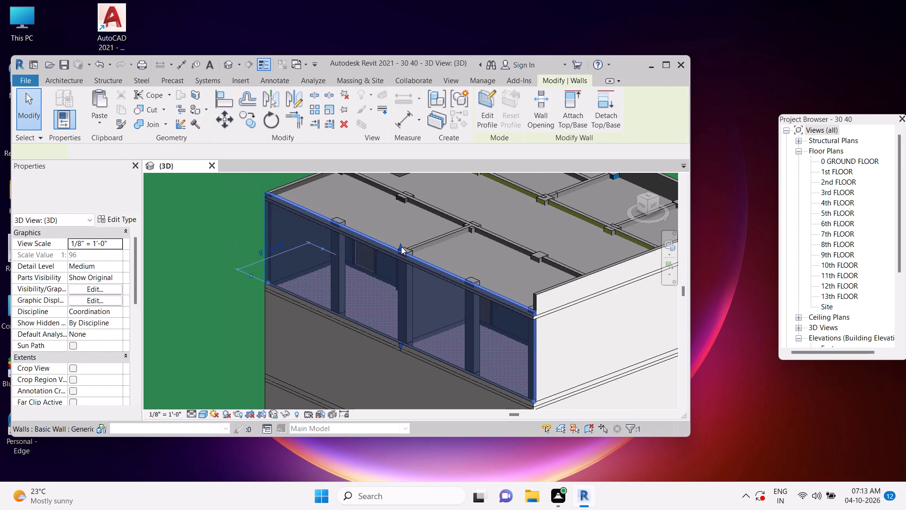
left_click_drag(401, 246, 403, 239)
key("Escape")
key("Escape")
key("Escape")
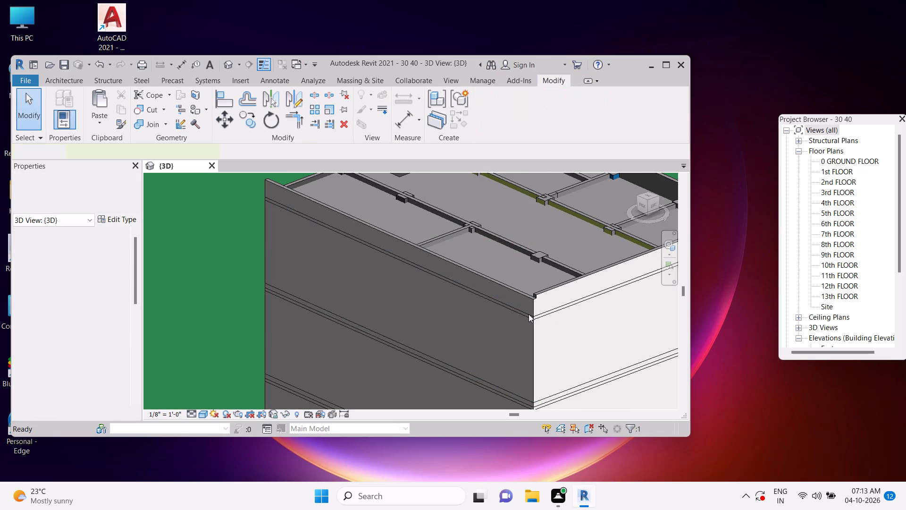
key("Escape")
Align the top face of the rear wall with the top face of the raised left side wall at their corner.
key("a")
key("l")
scroll(537, 290, "up", 5)
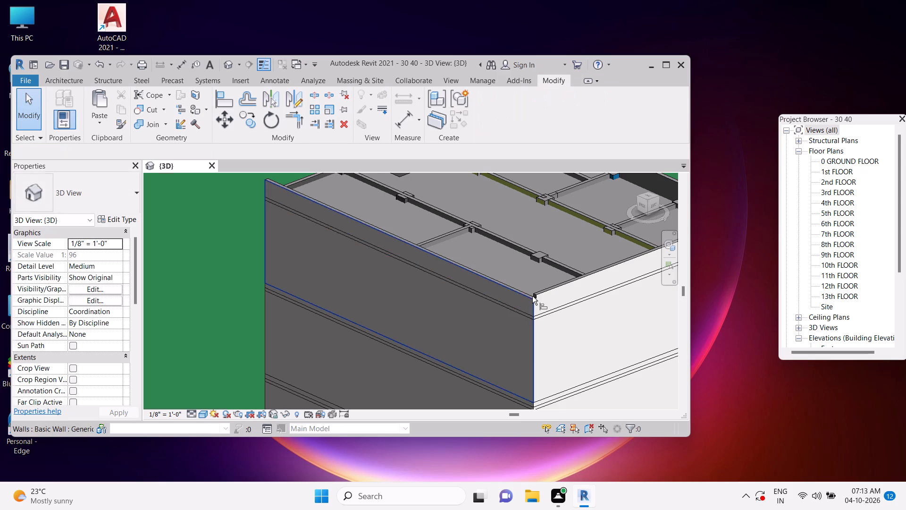
scroll(537, 289, "up", 3)
left_click(545, 300)
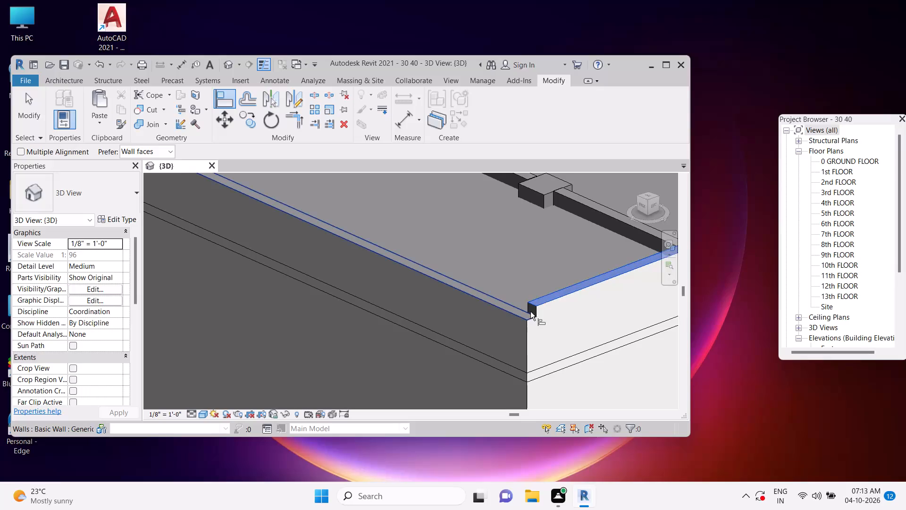
left_click(529, 313)
key("Escape")
scroll(558, 313, "down", 7)
key("Escape")
scroll(558, 314, "down", 9)
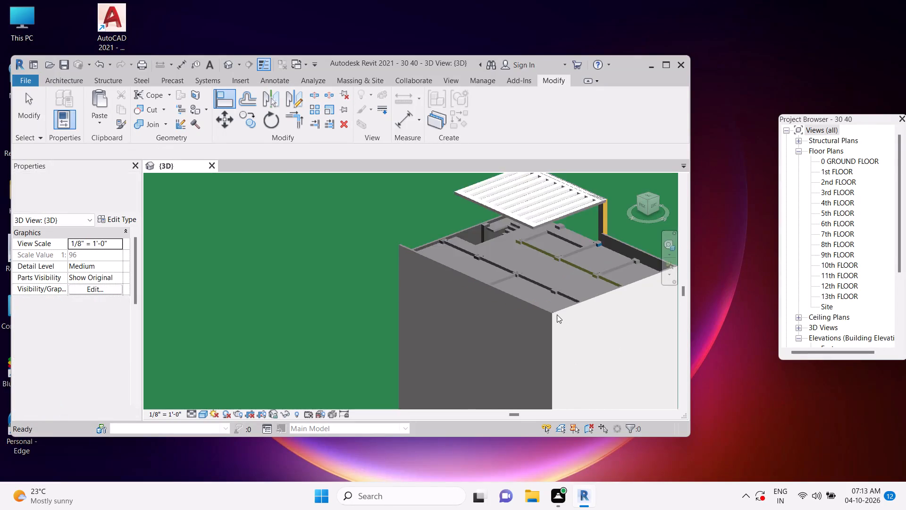
Raise the top of the 13th floor's right side wall, beside the stair opening, above the roof slab.
middle_click_drag(540, 354, 415, 326, "shift")
scroll(591, 354, "down", 2)
middle_click_drag(444, 314, 478, 326, "shift")
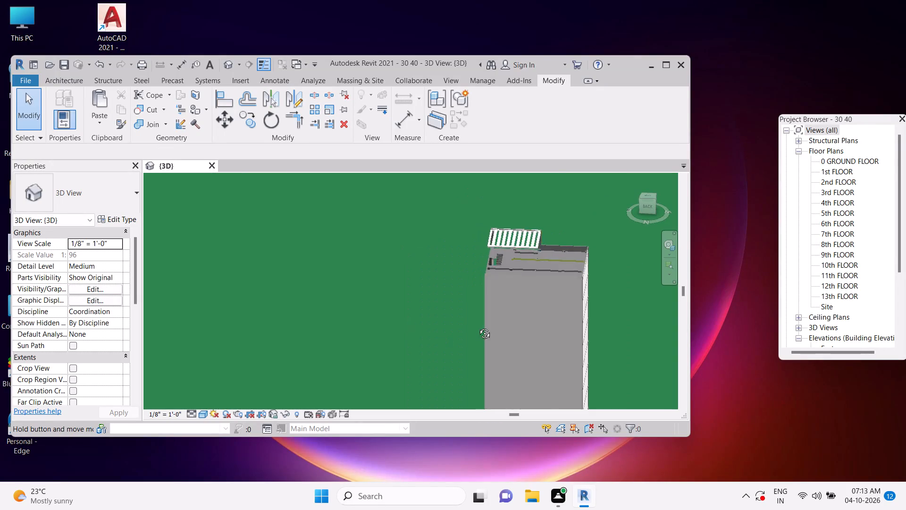
middle_click_drag(478, 326, 478, 327, "shift")
middle_click_drag(594, 313, 472, 343)
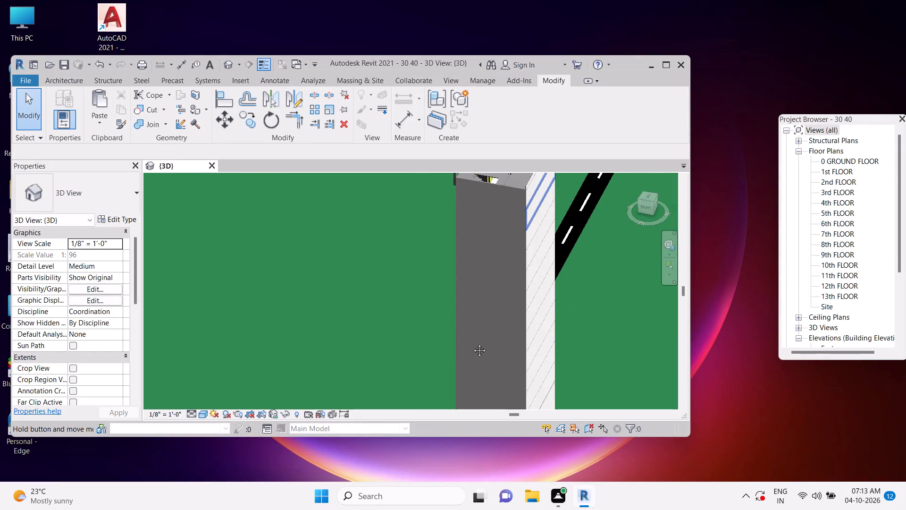
middle_click_drag(472, 343, 432, 360)
middle_click_drag(464, 289, 485, 352)
scroll(442, 331, "up", 11)
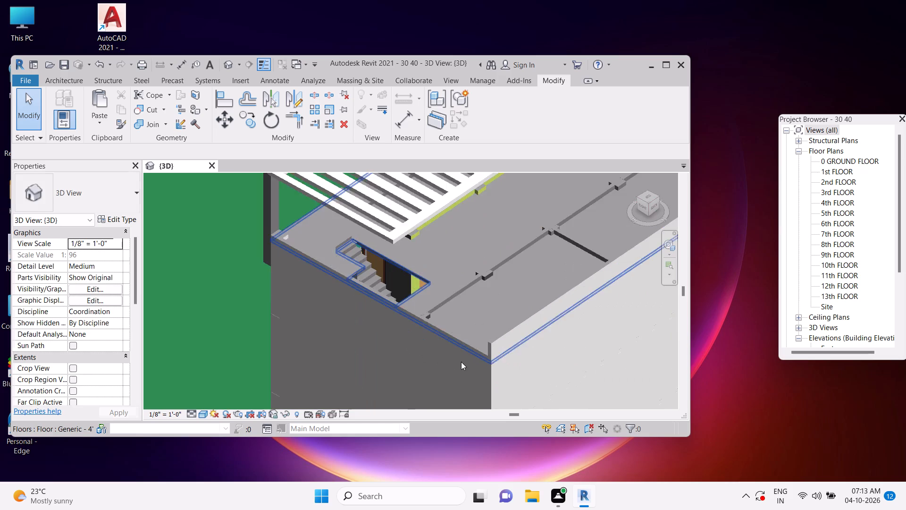
middle_click_drag(461, 358, 463, 305)
scroll(463, 305, "up", 3)
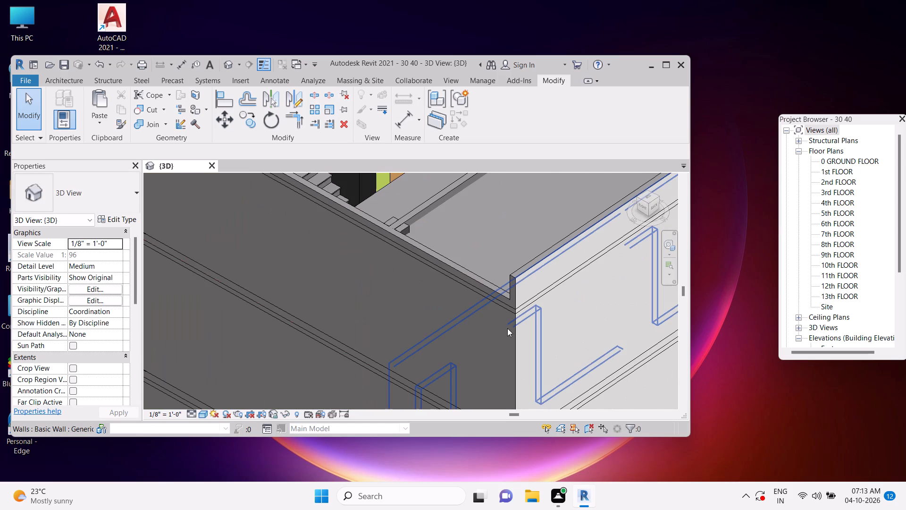
scroll(440, 338, "down", 4)
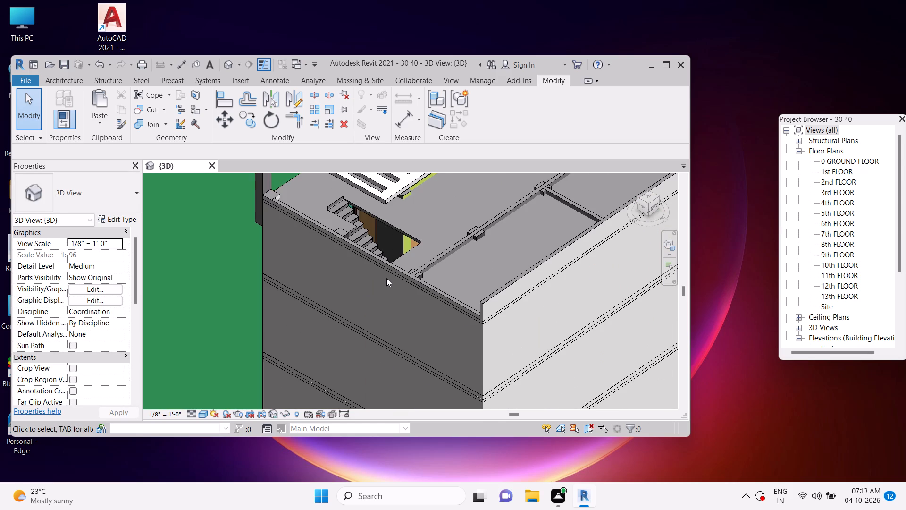
left_click(292, 264)
left_click(331, 263)
left_click(369, 266)
key("Escape")
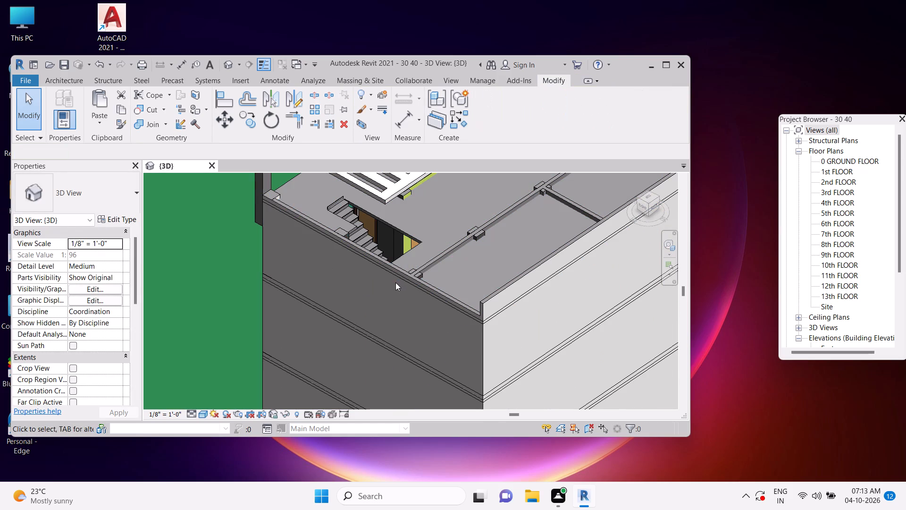
left_click(387, 340)
left_click_drag(377, 251, 377, 244)
left_click(377, 244)
key("Escape")
key("Escape")
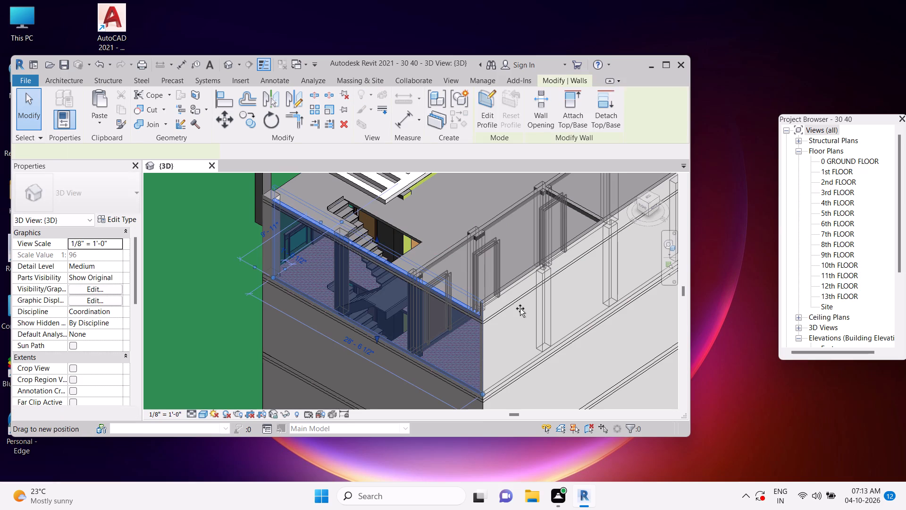
key("Escape")
scroll(488, 303, "up", 9)
key("Escape")
key("Escape")
key("Escape")
Align the top face of the right side wall with the top face of the raised rear wall at their corner.
type("al")
left_click(475, 295)
left_click(445, 286)
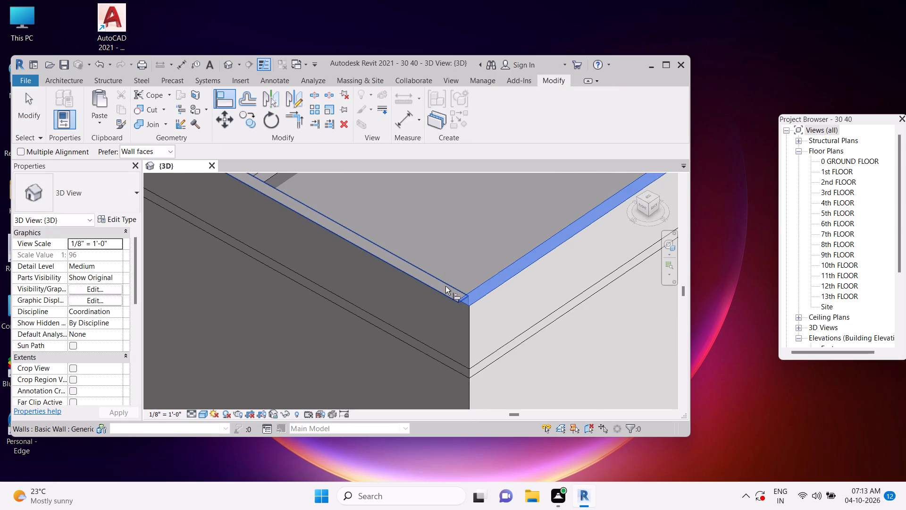
key("Escape")
scroll(465, 256, "down", 19)
key("Escape")
key("Escape")
key("Escape")
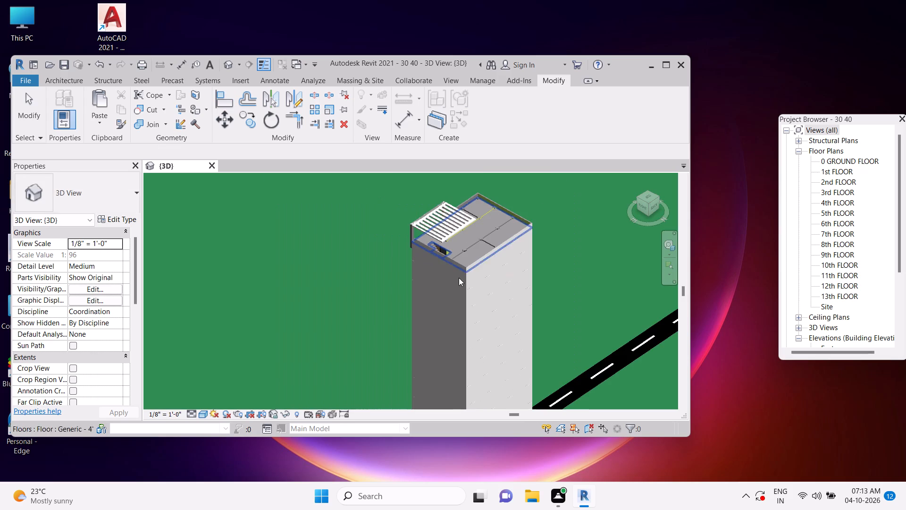
Save the project.
middle_click_drag(459, 278, 509, 278)
middle_click_drag(442, 278, 539, 279)
middle_click_drag(447, 265, 555, 374)
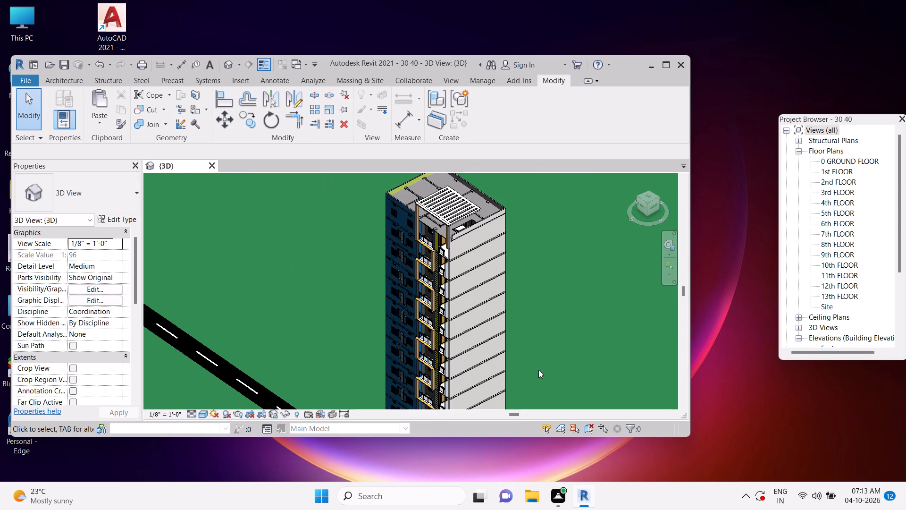
key("ctrl+s")
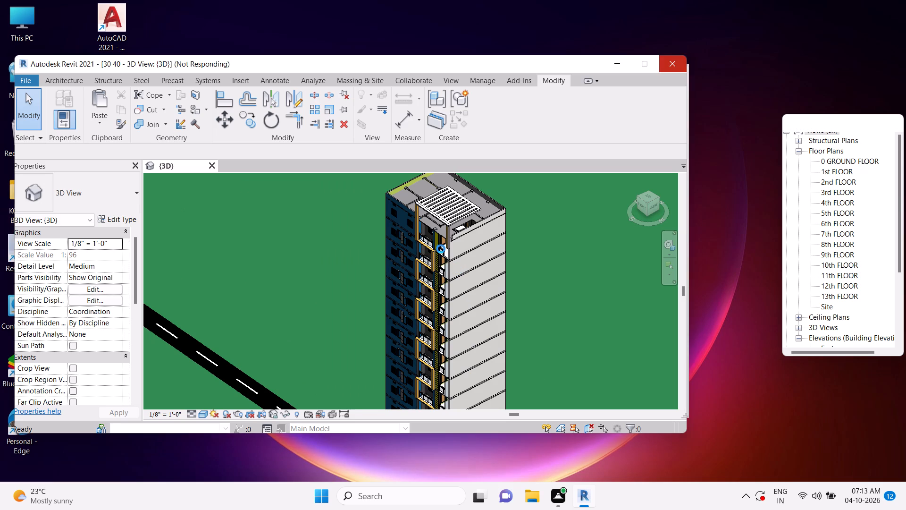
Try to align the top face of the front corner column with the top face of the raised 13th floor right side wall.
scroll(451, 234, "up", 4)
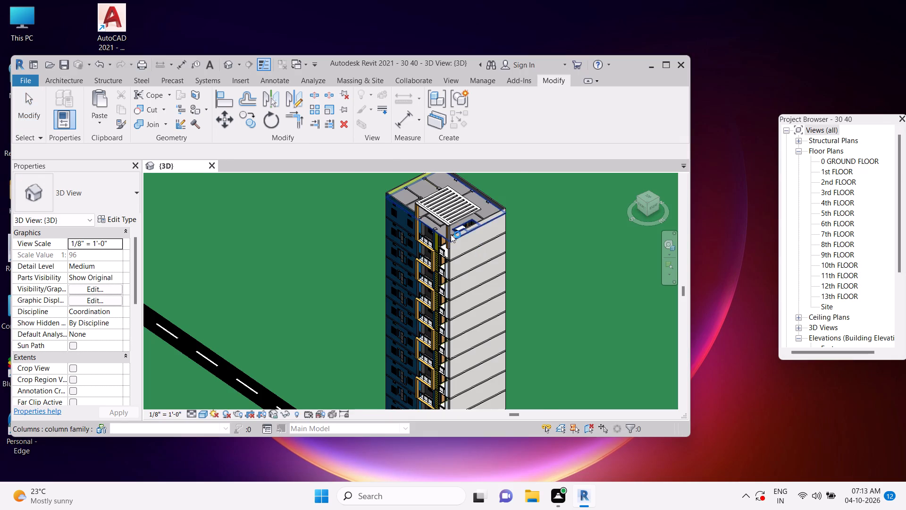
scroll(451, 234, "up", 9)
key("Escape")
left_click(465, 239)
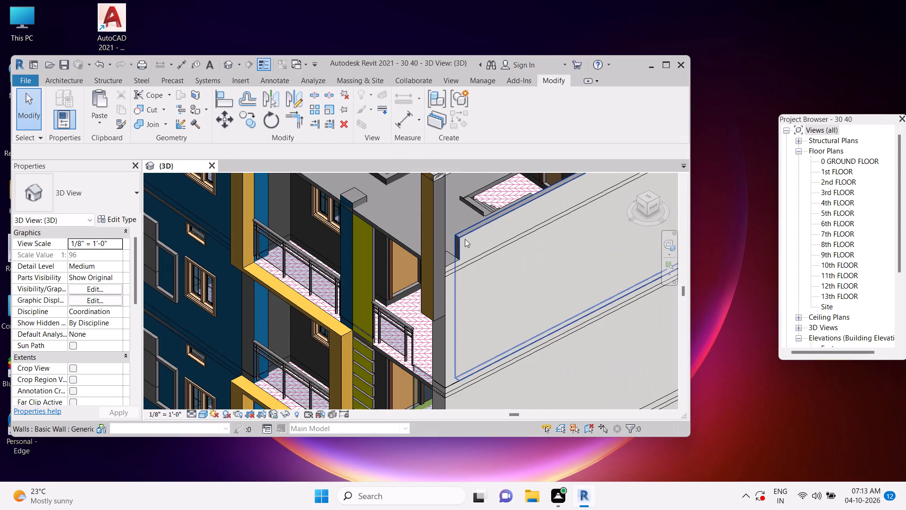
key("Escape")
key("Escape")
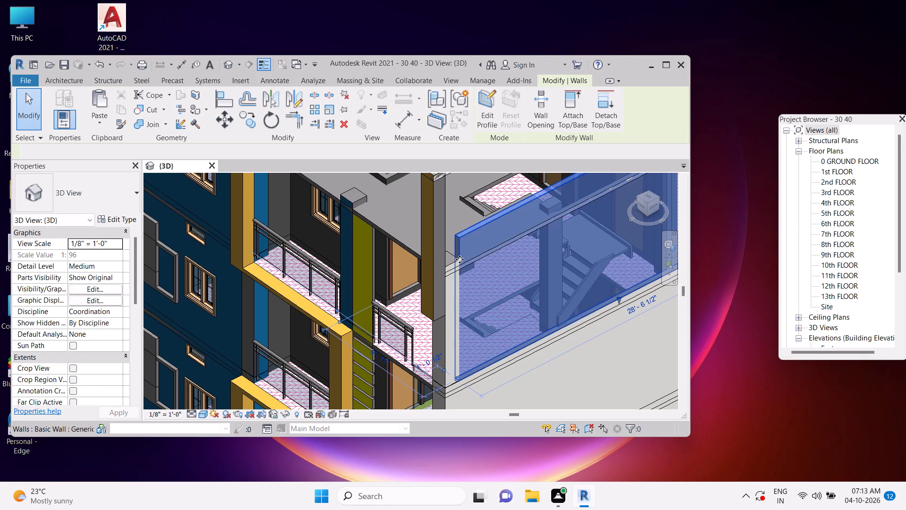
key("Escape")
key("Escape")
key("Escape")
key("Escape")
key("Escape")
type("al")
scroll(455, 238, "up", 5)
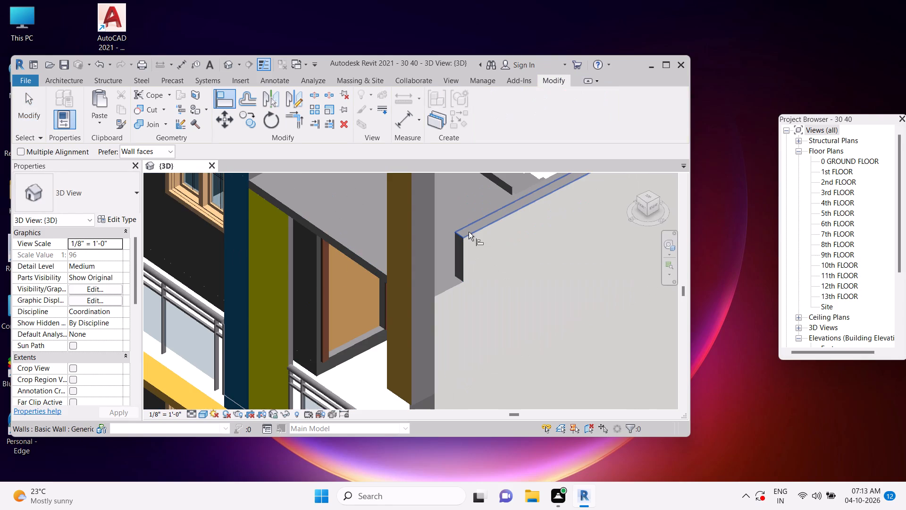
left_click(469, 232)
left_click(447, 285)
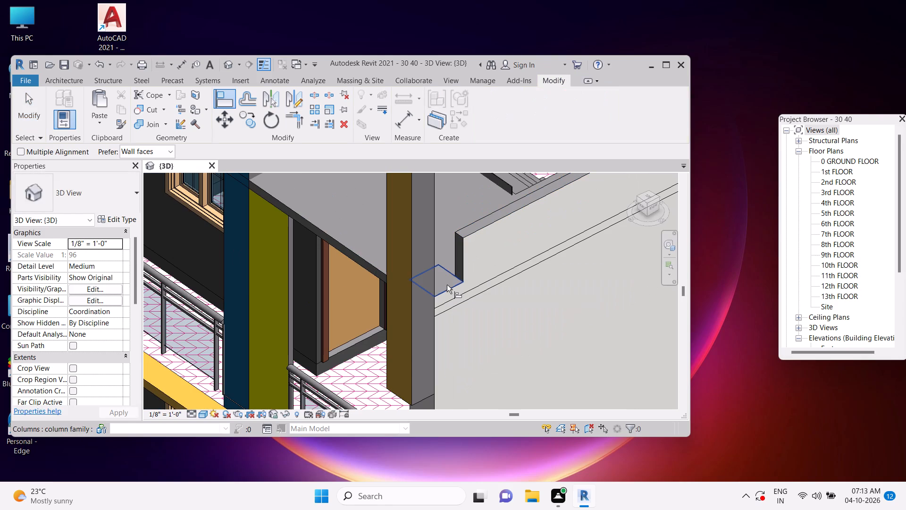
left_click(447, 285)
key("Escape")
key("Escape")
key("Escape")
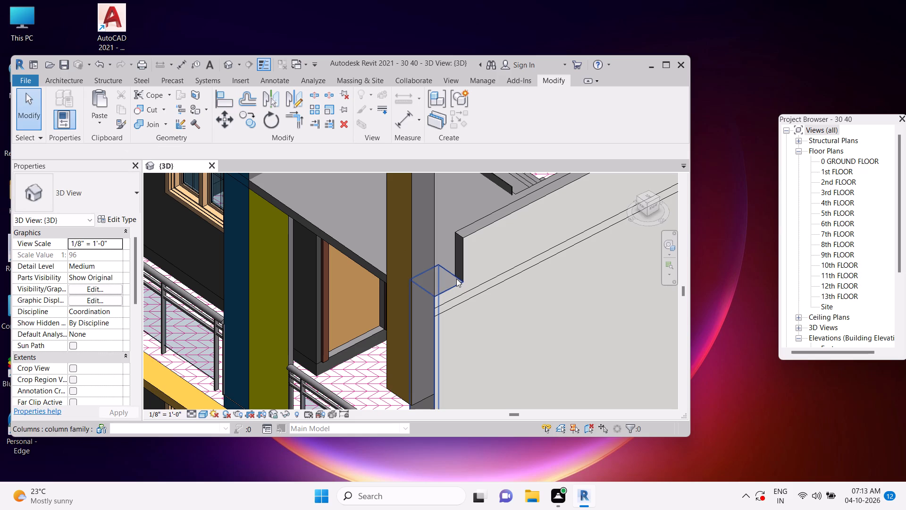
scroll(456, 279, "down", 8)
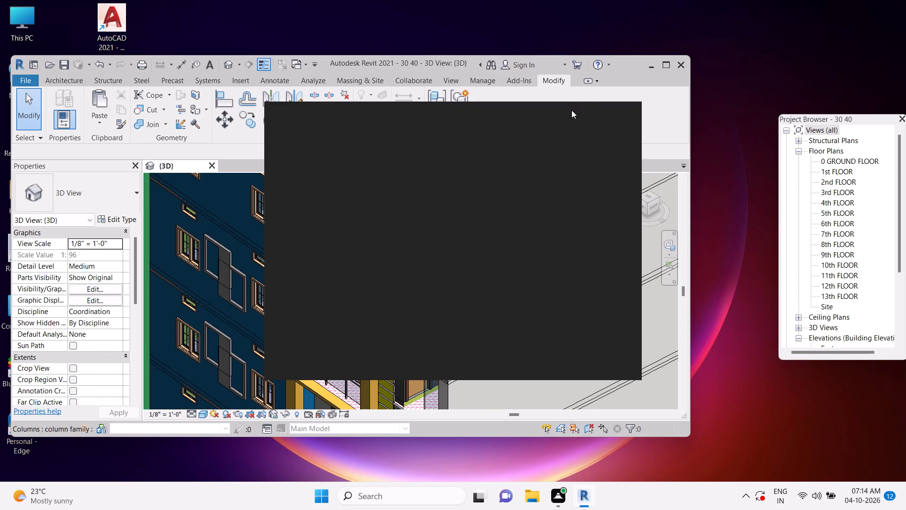
Dismiss the blank notification pop-up covering the model view.
key("Escape")
key("Escape")
key("Escape")
key("Escape")
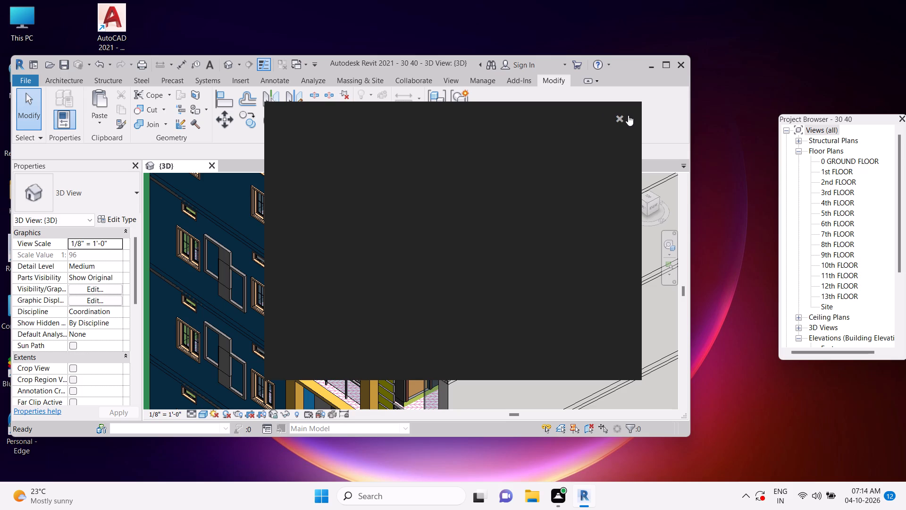
left_click(620, 118)
Examine the raised roof walls, the pergola frame and the upper facade from the front and both sides.
scroll(435, 246, "up", 4)
left_click(442, 247)
scroll(455, 359, "down", 4)
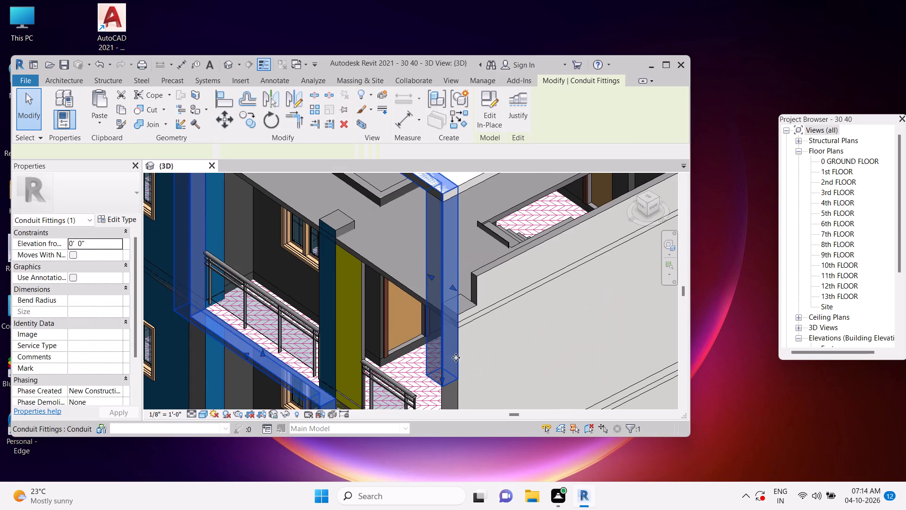
scroll(457, 356, "down", 2)
middle_click_drag(458, 354, 546, 272, "shift")
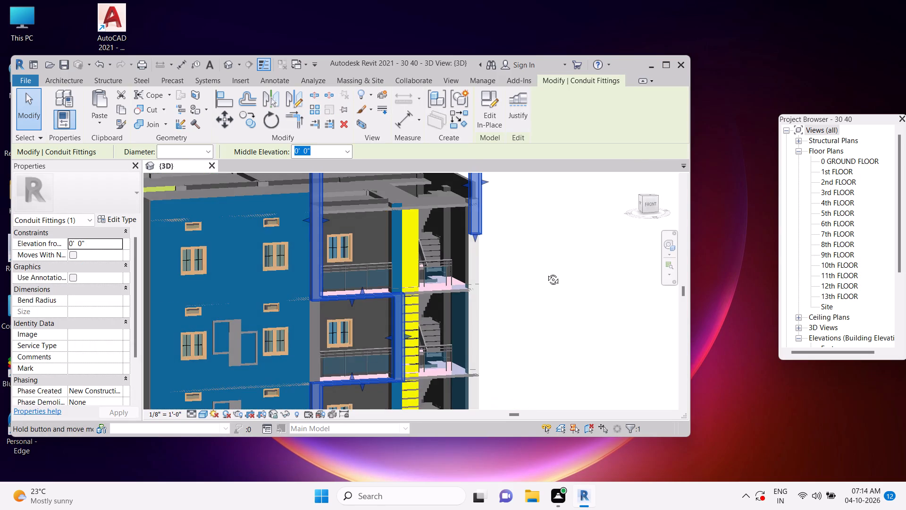
middle_click_drag(546, 272, 407, 279, "shift")
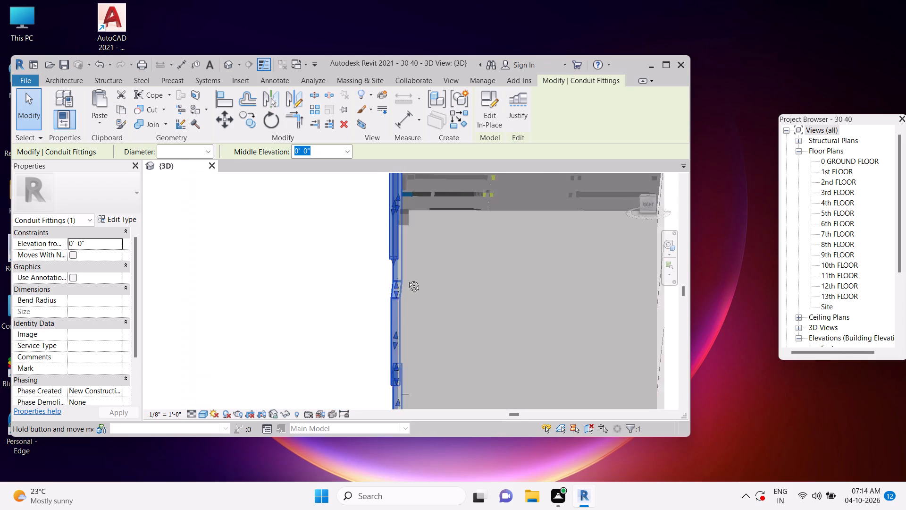
middle_click_drag(407, 279, 481, 285, "shift")
scroll(549, 269, "down", 5)
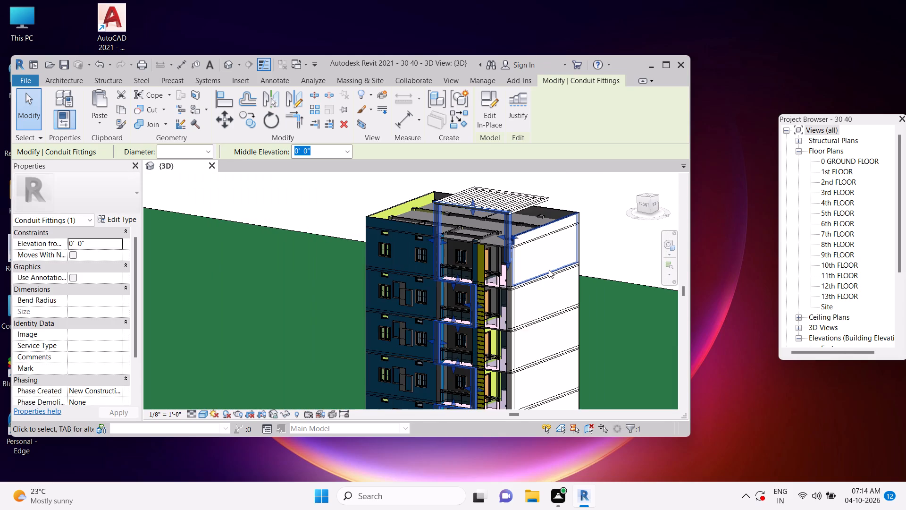
key("Escape")
key("Escape")
scroll(533, 281, "down", 3)
middle_click_drag(533, 281, 575, 292, "shift")
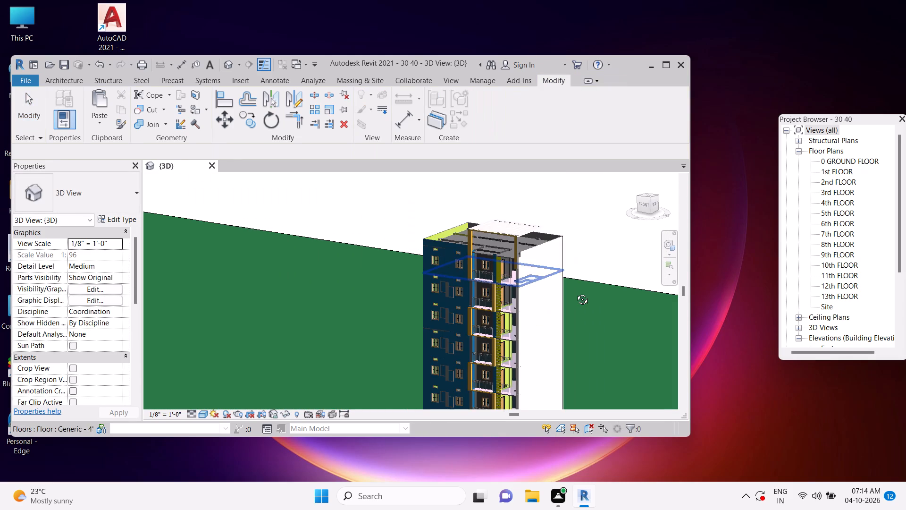
middle_click_drag(575, 292, 595, 292, "shift")
middle_click_drag(504, 309, 559, 325, "shift")
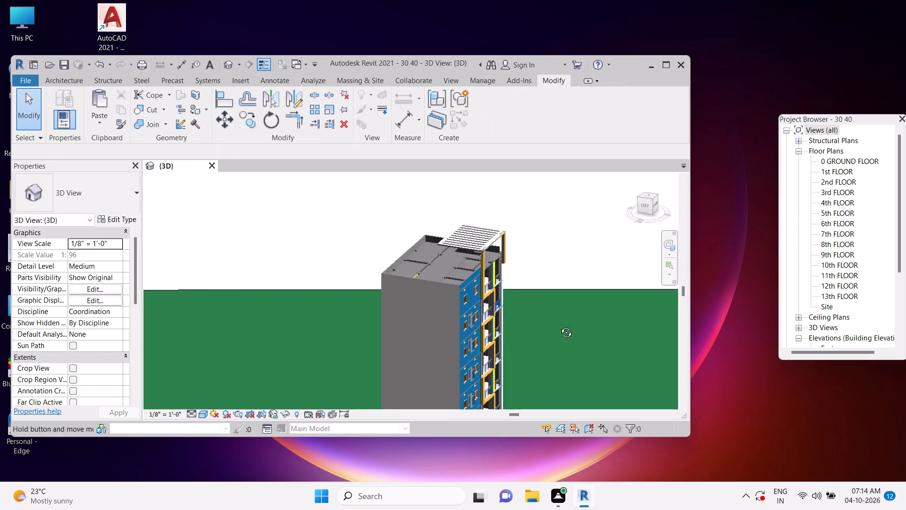
middle_click_drag(559, 325, 476, 271, "shift")
scroll(562, 343, "down", 3)
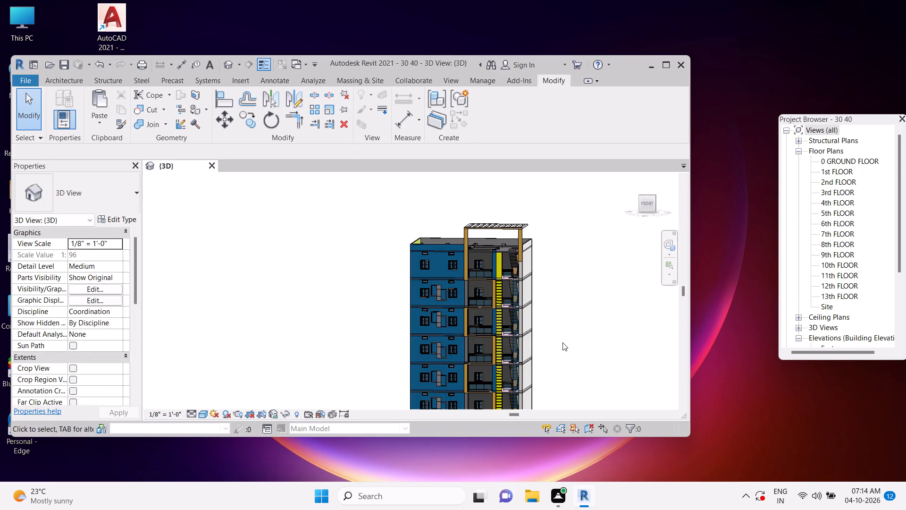
middle_click_drag(562, 341, 540, 319)
scroll(497, 208, "up", 8)
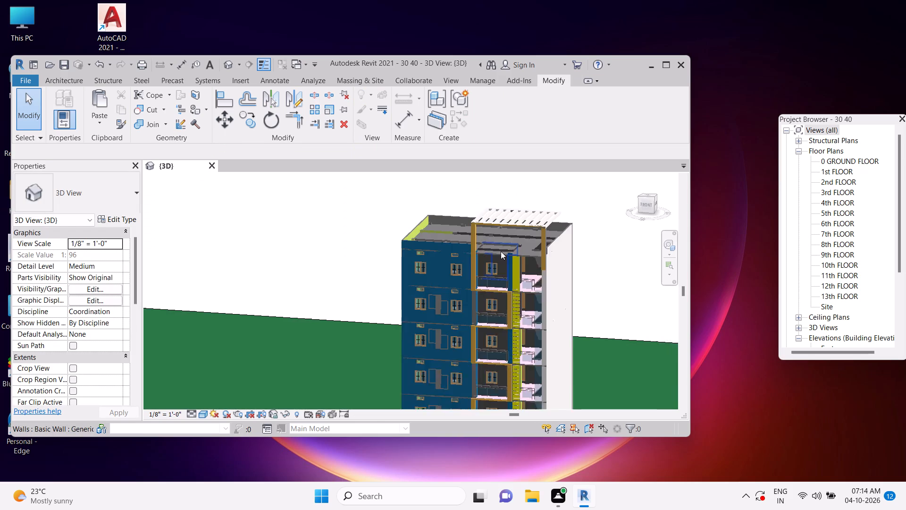
scroll(501, 251, "up", 2)
key("Escape")
key("Escape")
key("Escape")
key("Escape")
key("Escape")
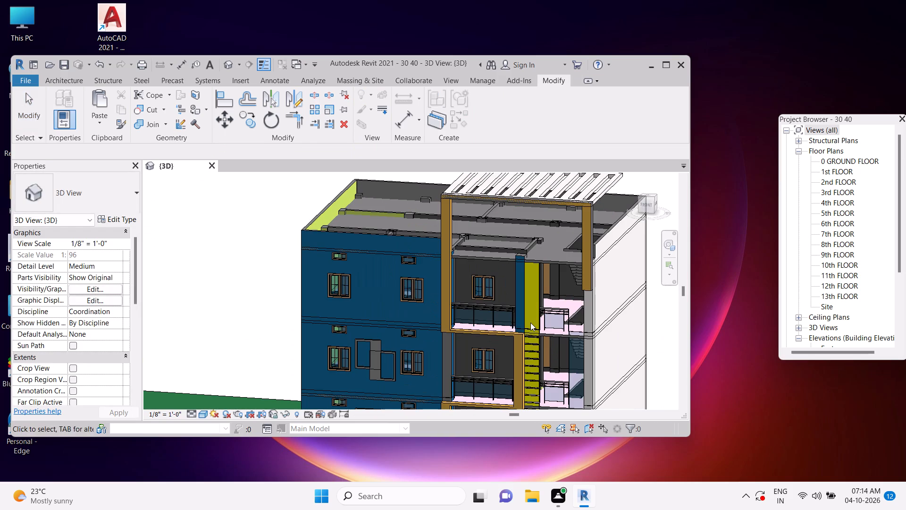
Inspect the blue balcony column beside the yellow strip, from the 13th floor down to its joint at the 9th floor slab.
scroll(516, 257, "up", 4)
left_click(514, 294)
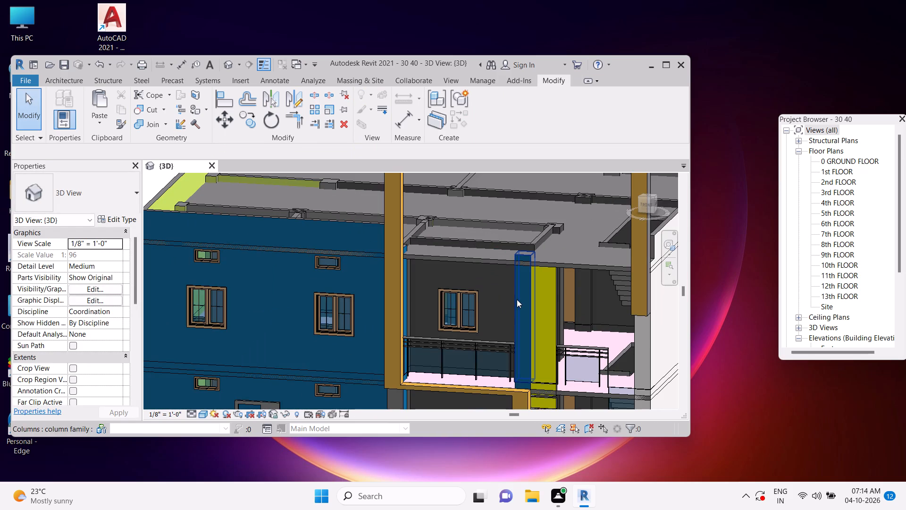
scroll(523, 266, "down", 8)
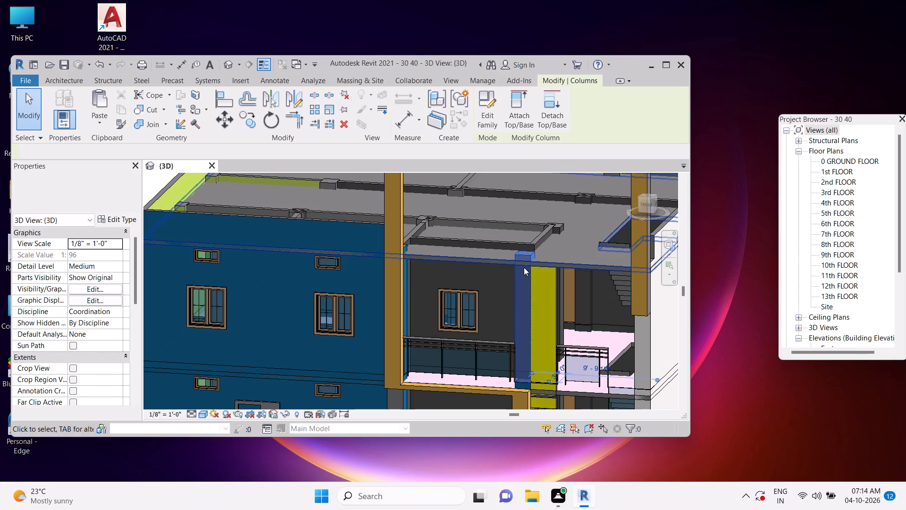
scroll(524, 267, "down", 1)
middle_click_drag(537, 343, 541, 262)
key("Escape")
key("Escape")
scroll(529, 364, "up", 10)
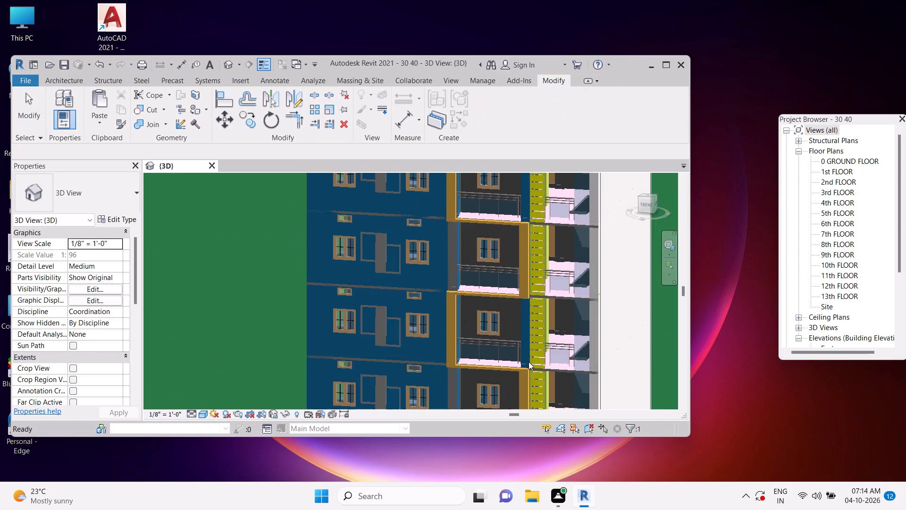
scroll(512, 291, "down", 10)
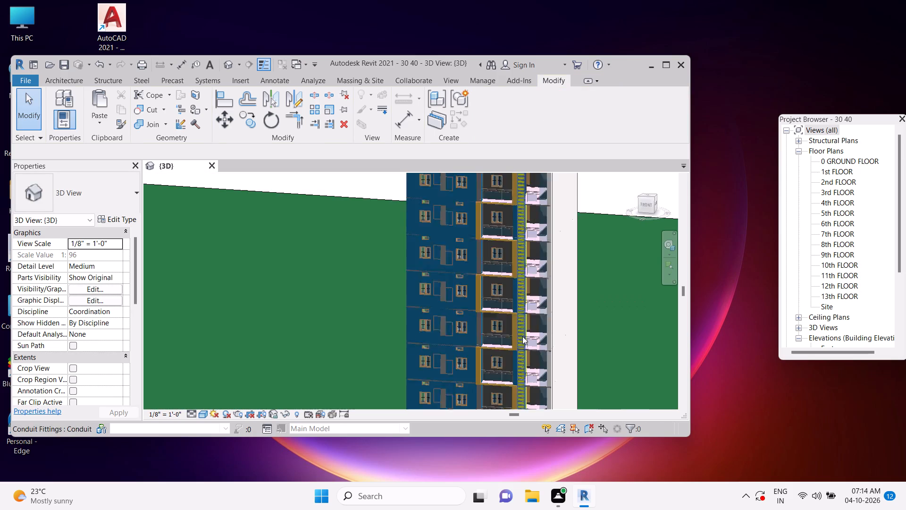
middle_click_drag(527, 337, 610, 352, "shift")
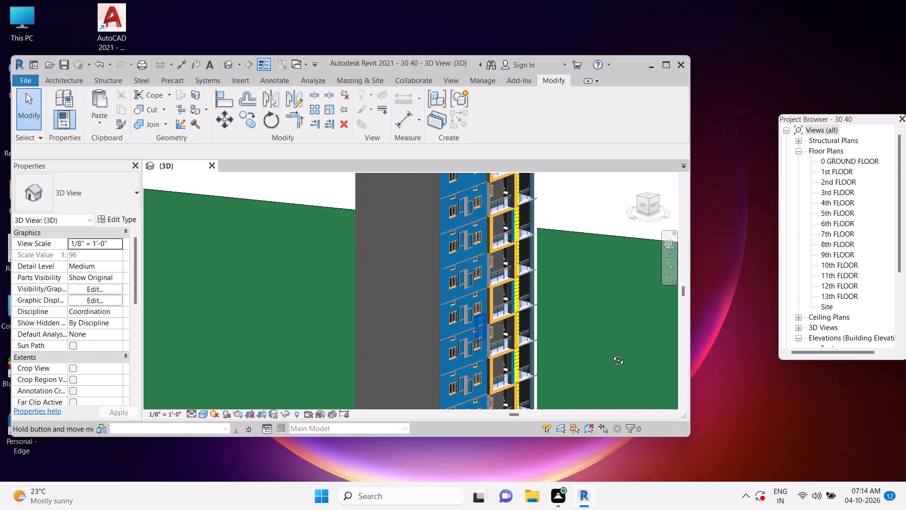
scroll(519, 323, "up", 14)
middle_click_drag(558, 228, 558, 221)
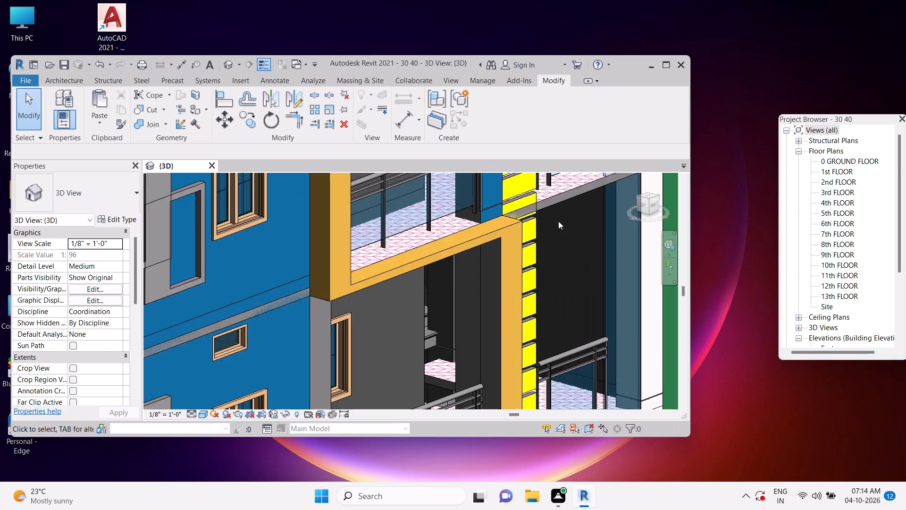
middle_click_drag(558, 221, 554, 332)
scroll(489, 306, "up", 10)
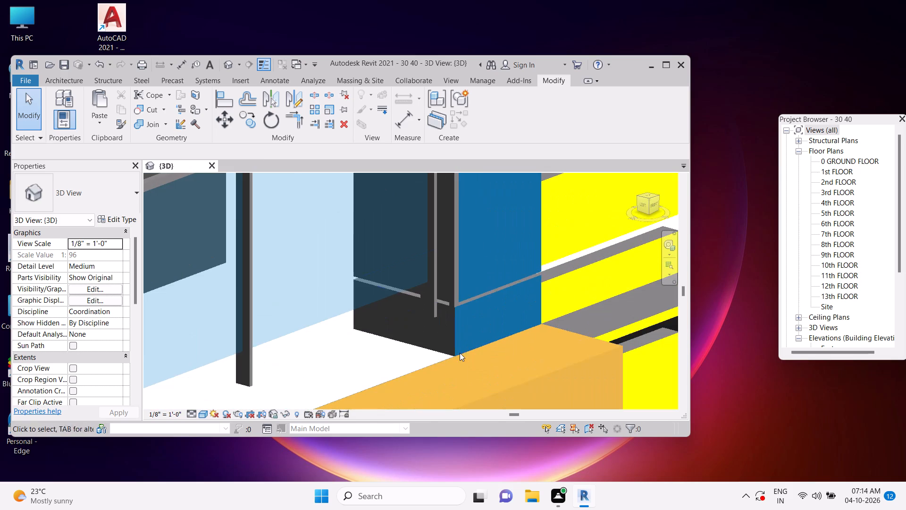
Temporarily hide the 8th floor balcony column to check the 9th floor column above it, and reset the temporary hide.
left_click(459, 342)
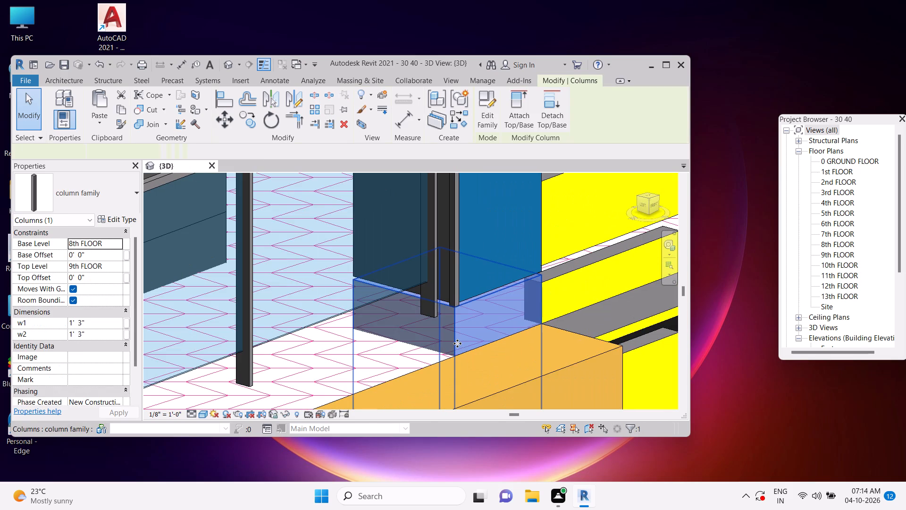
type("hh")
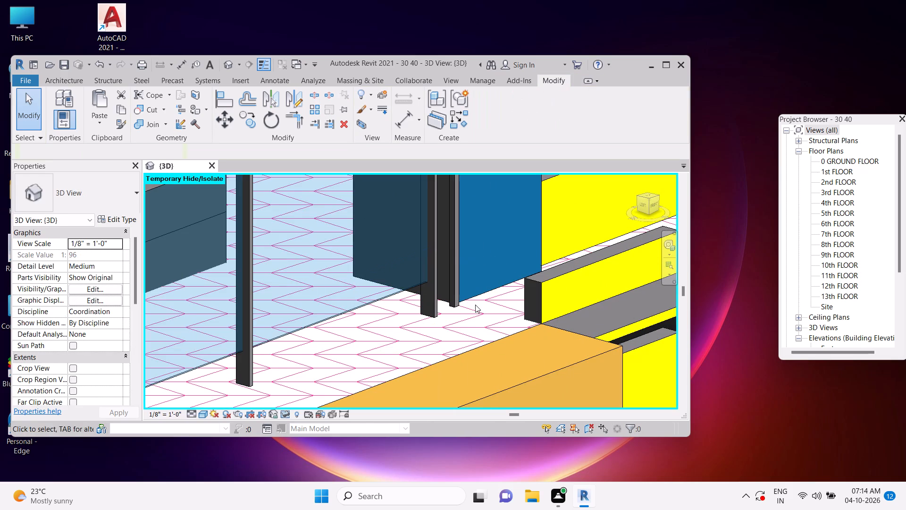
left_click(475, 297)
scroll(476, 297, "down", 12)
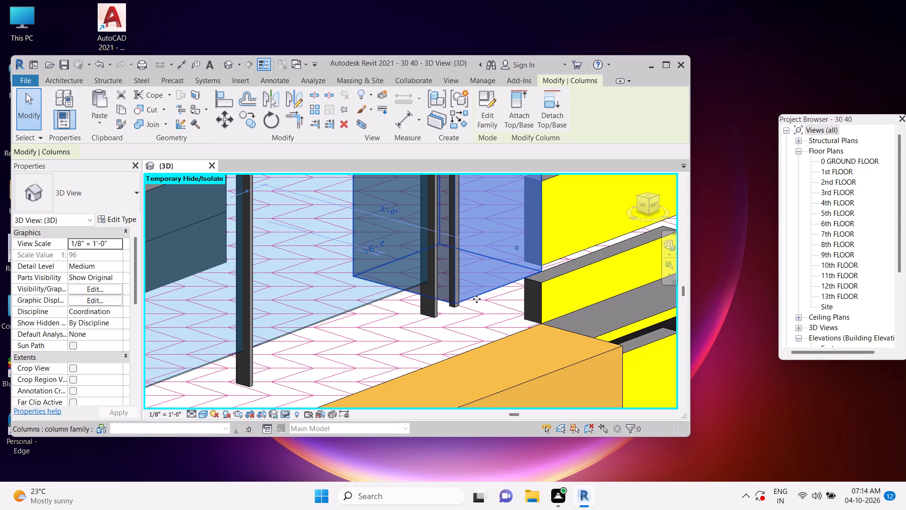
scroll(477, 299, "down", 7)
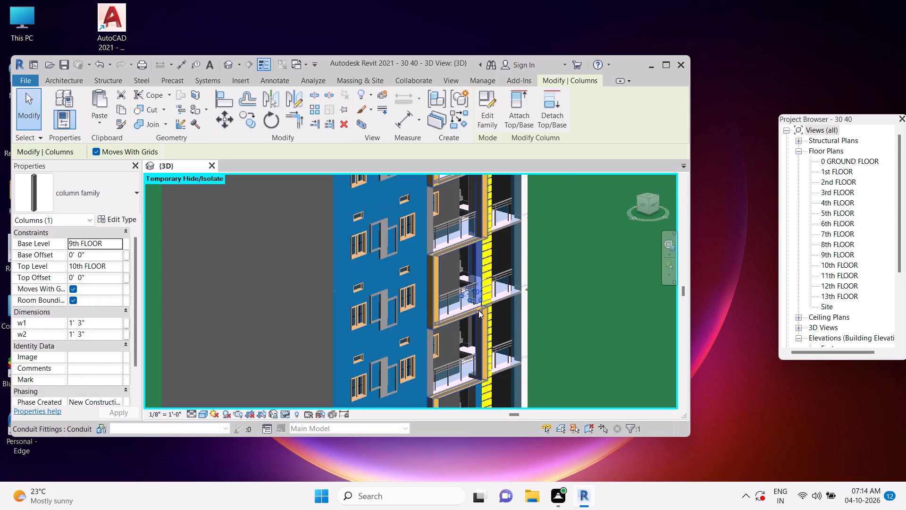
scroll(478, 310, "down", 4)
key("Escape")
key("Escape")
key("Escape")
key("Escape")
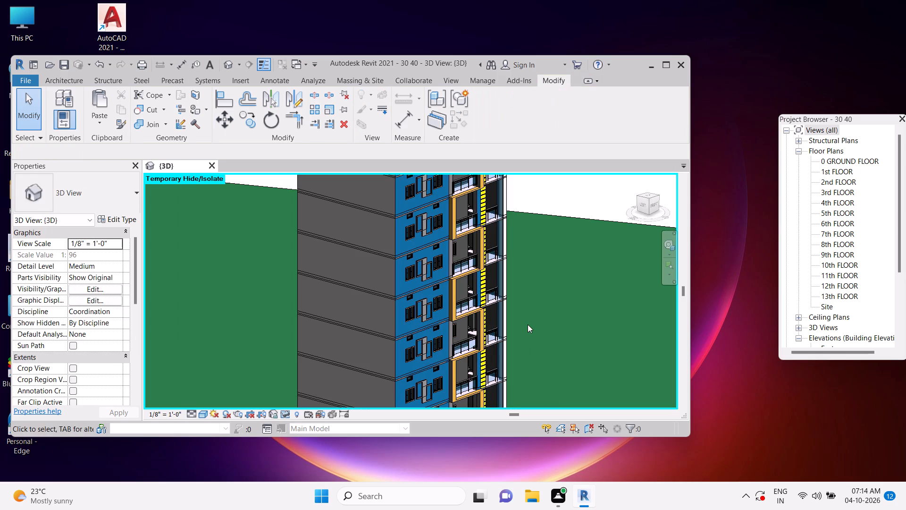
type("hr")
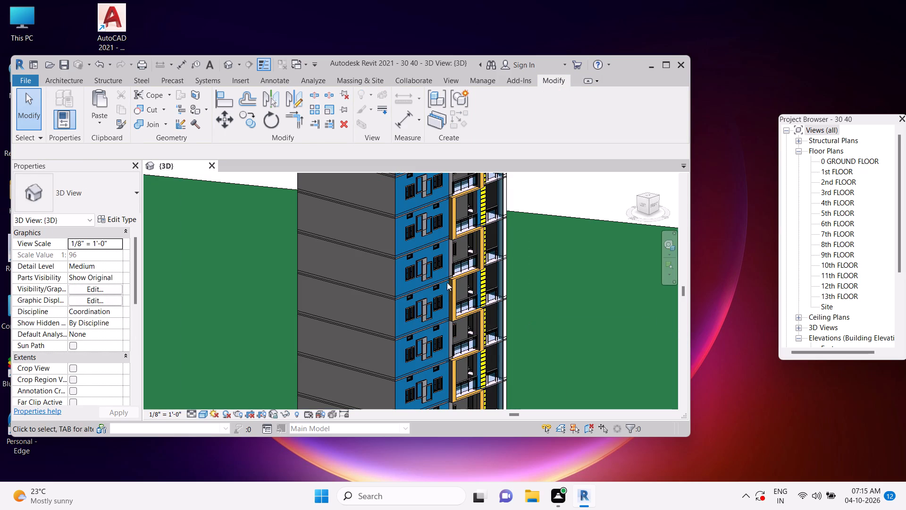
Examine the whole tower together with the marked road from above the front corner.
middle_click_drag(552, 287, 438, 300, "shift")
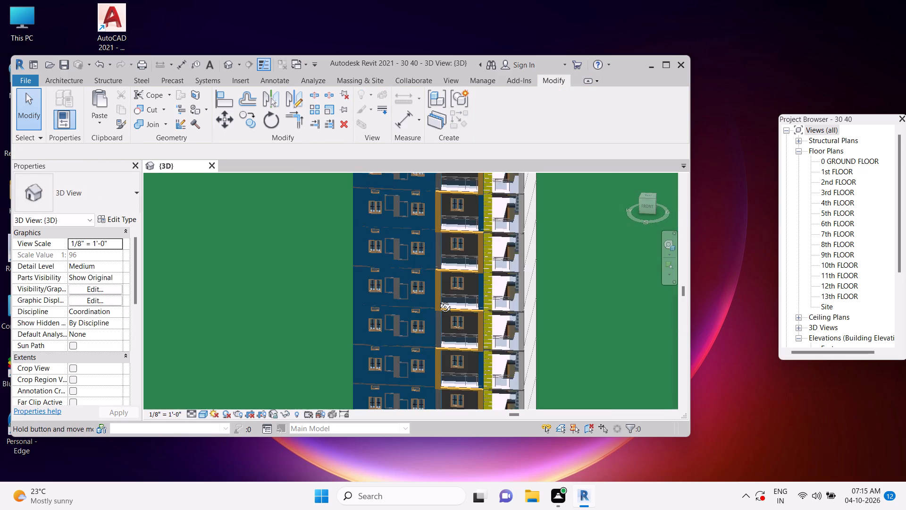
middle_click_drag(438, 300, 414, 305, "shift")
scroll(470, 292, "down", 7)
middle_click_drag(470, 296, 479, 291)
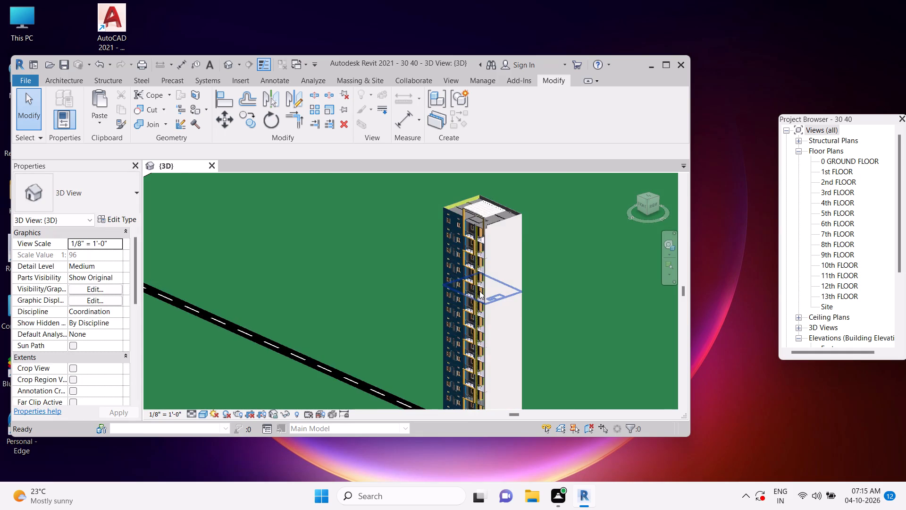
scroll(479, 291, "down", 3)
middle_click_drag(479, 318, 474, 272)
key("Escape")
key("Escape")
key("Escape")
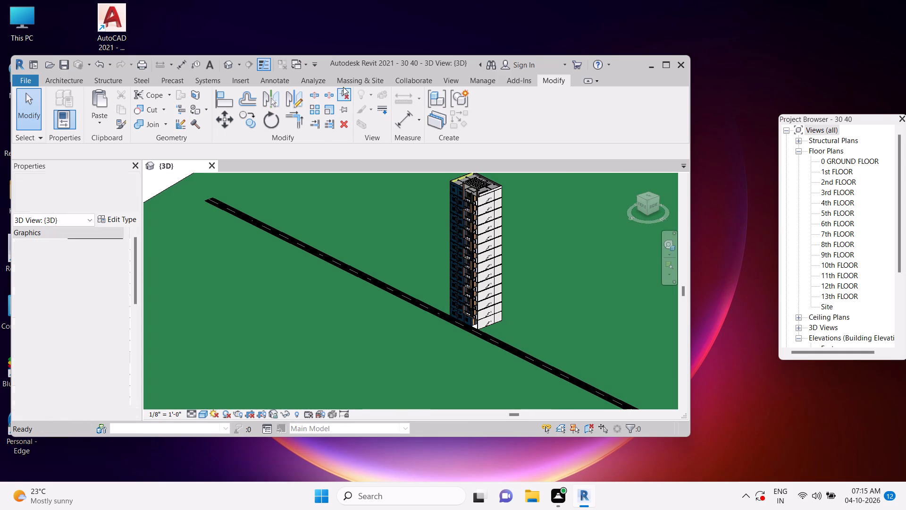
Reduce the height of the Revit window to uncover the recorder window behind it.
left_click_drag(330, 56, 329, 111)
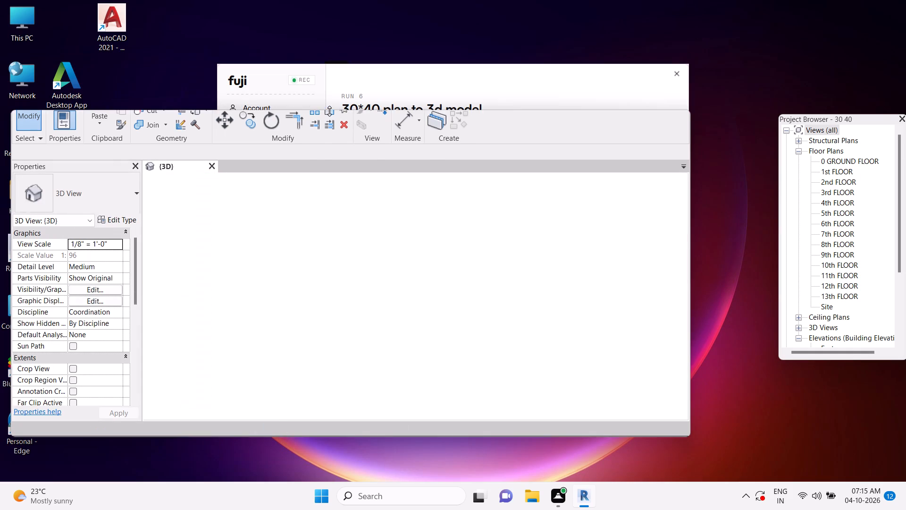
left_click_drag(329, 111, 331, 174)
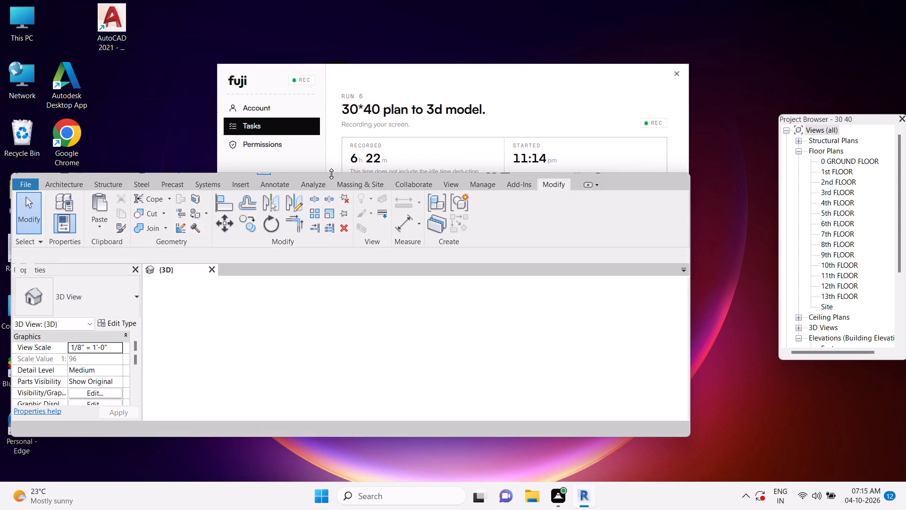
left_click_drag(331, 174, 331, 167)
left_click_drag(330, 162, 337, 66)
left_click_drag(339, 57, 341, 52)
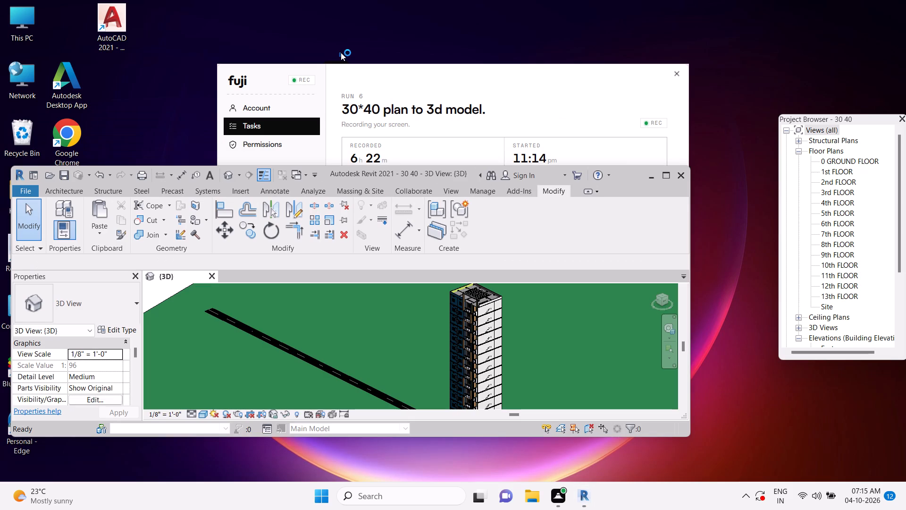
left_click_drag(341, 52, 342, 51)
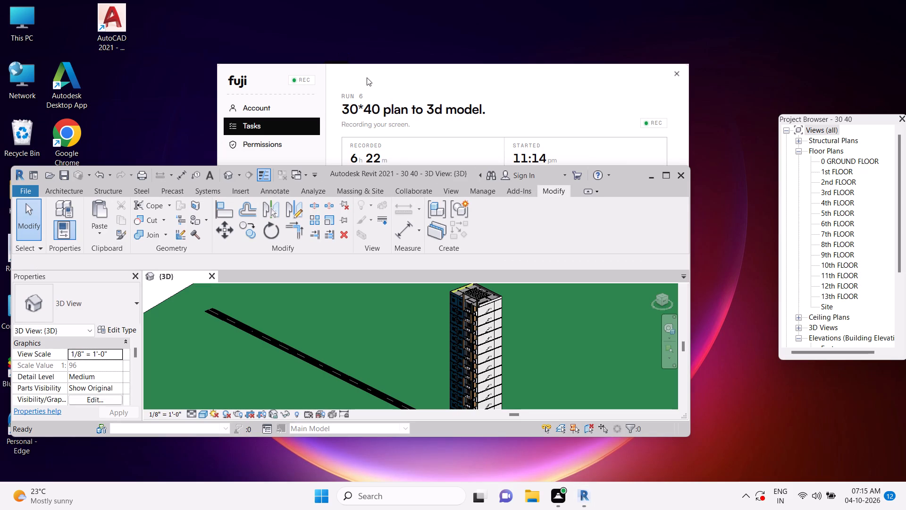
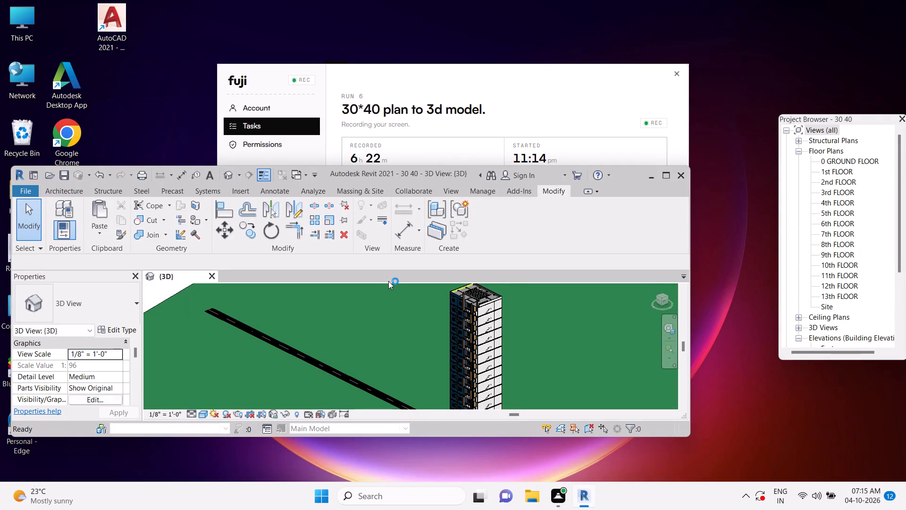
Increase the height of the Revit window by raising its upper edge.
key("Escape")
key("Escape")
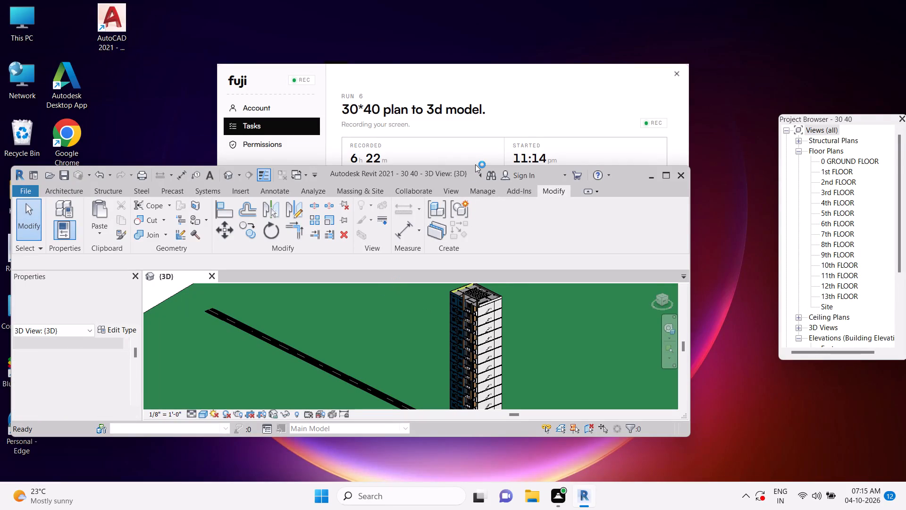
left_click_drag(473, 166, 473, 125)
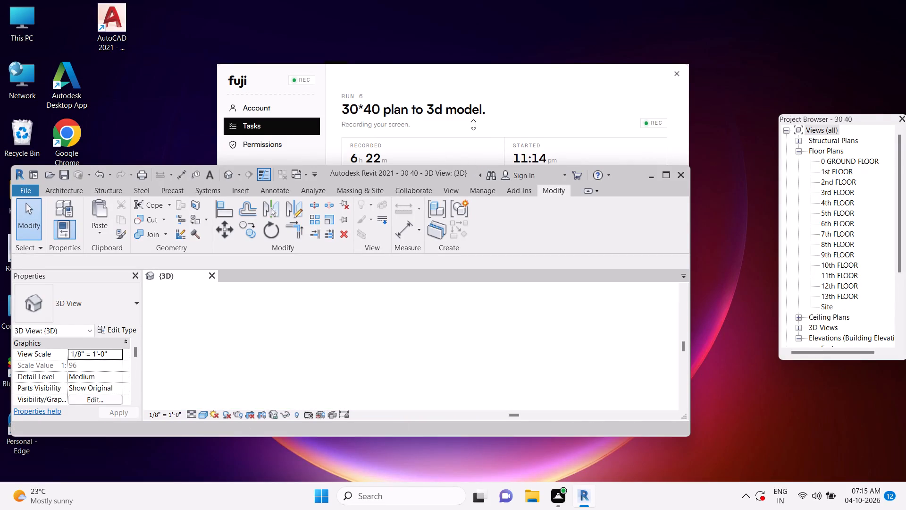
left_click_drag(473, 125, 478, 109)
left_click(478, 109)
key("Escape")
key("Escape")
key("Escape")
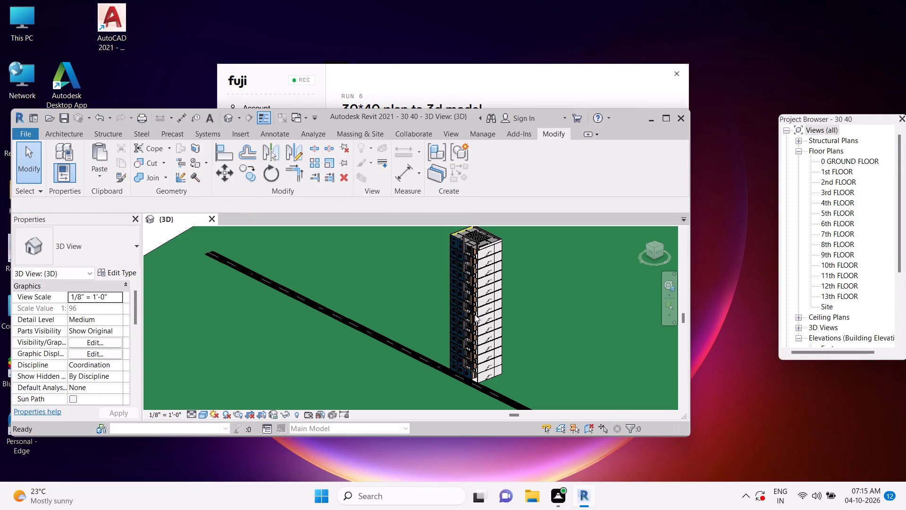
Dismiss the Autodesk Genuine notification card covering the 3D view.
middle_click_drag(475, 315, 489, 321, "shift")
middle_click_drag(485, 328, 503, 336, "shift")
middle_click_drag(428, 390, 460, 400, "shift")
key("Escape")
key("Escape")
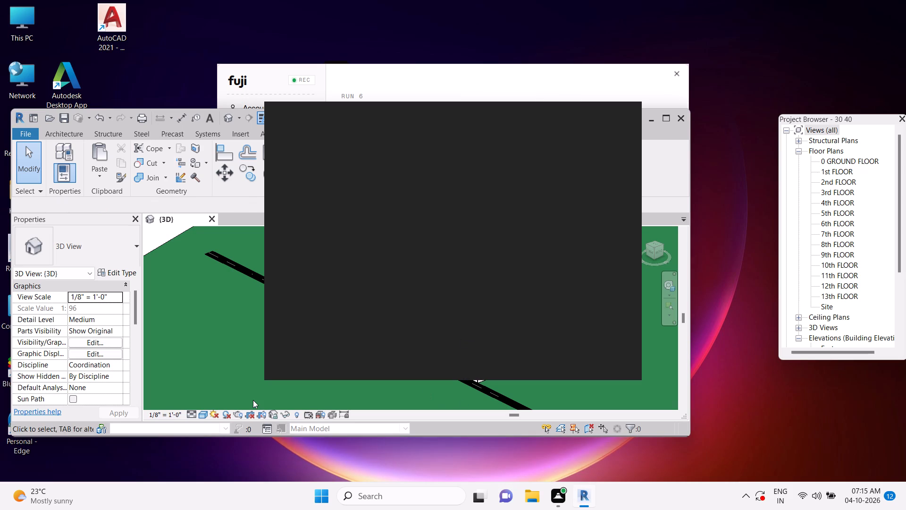
key("Escape")
left_click(228, 362)
key("Escape")
key("Escape")
key("Escape")
key("Escape")
key("Escape")
key("Escape")
key("Escape")
key("Escape")
key("Escape")
key("Escape")
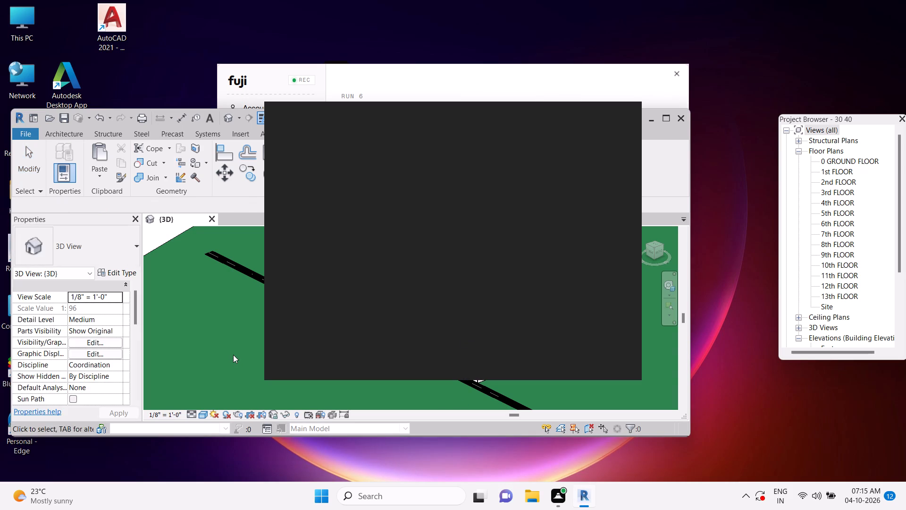
key("Escape")
key("Escape")
key("Escape")
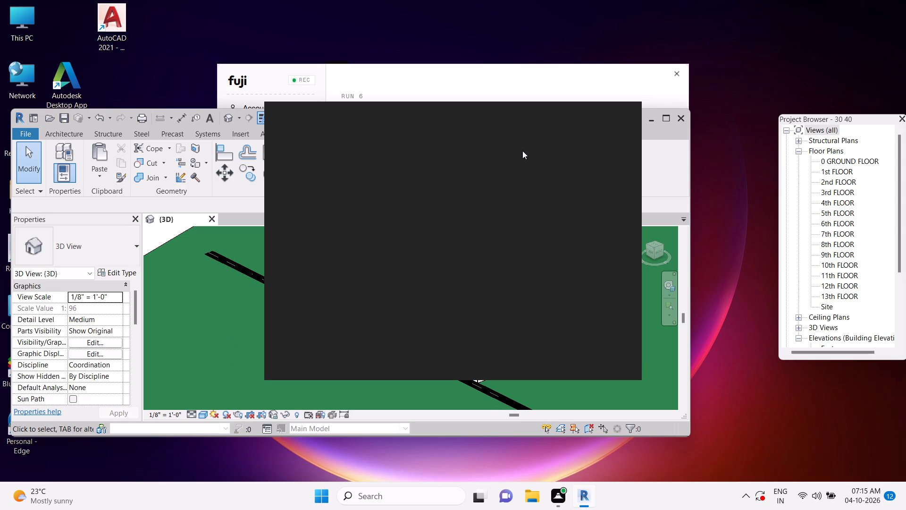
key("Escape")
key("Escape")
key("Escape")
key("Escape")
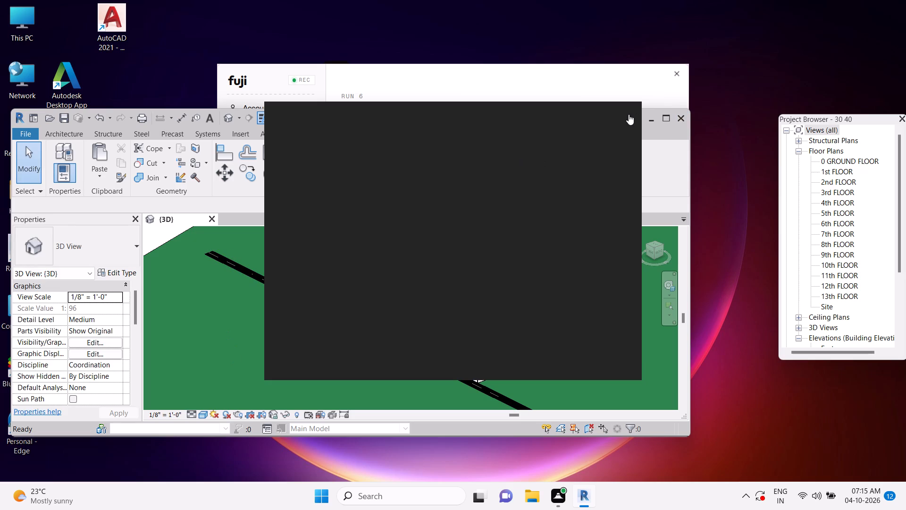
left_click(629, 114)
key("Escape")
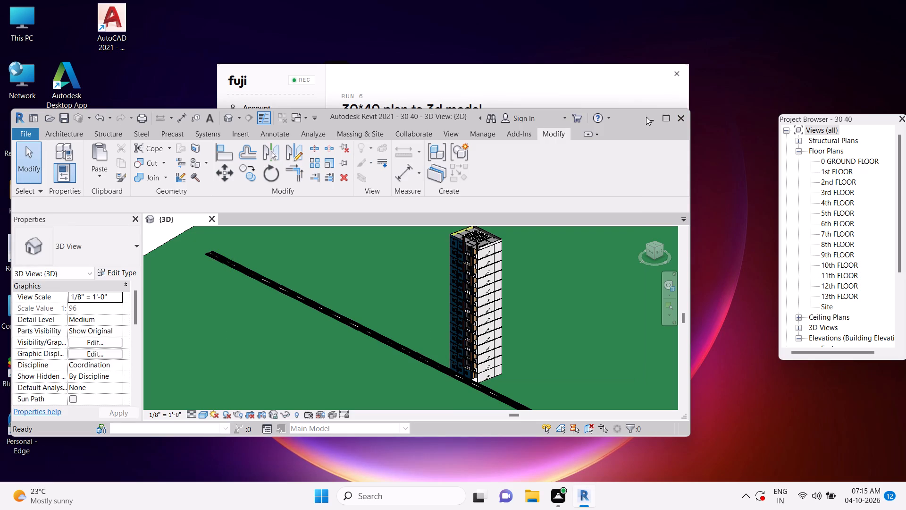
Inspect the tower's roof and pergola up close, checking the inner wall whose top edge shows through the roof slab.
scroll(474, 307, "up", 4)
scroll(482, 297, "down", 4)
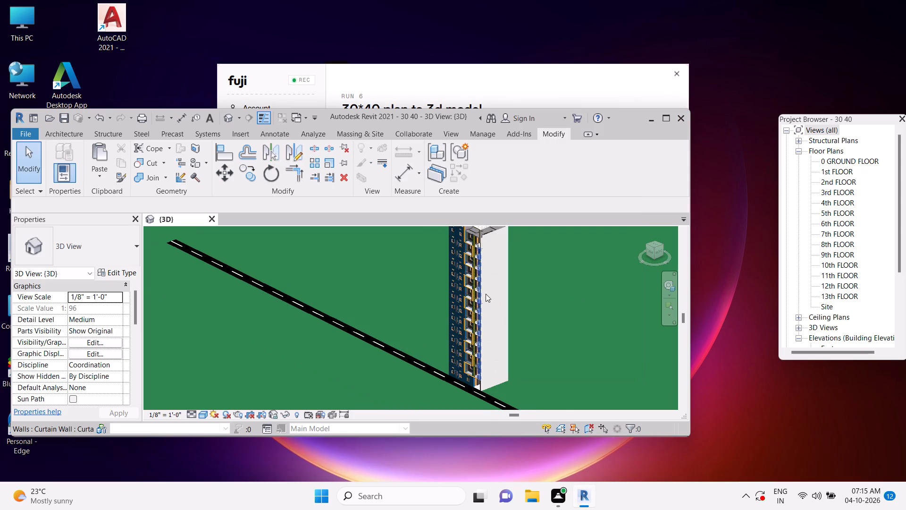
scroll(486, 294, "down", 1)
middle_click_drag(521, 310, 594, 298, "shift")
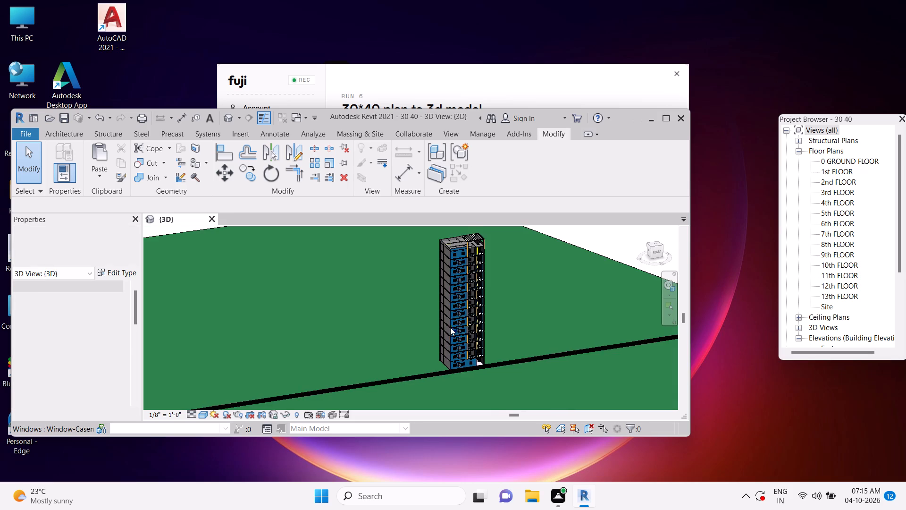
middle_click_drag(451, 327, 495, 346)
key("Escape")
scroll(480, 273, "up", 5)
middle_click_drag(479, 274, 471, 292, "shift")
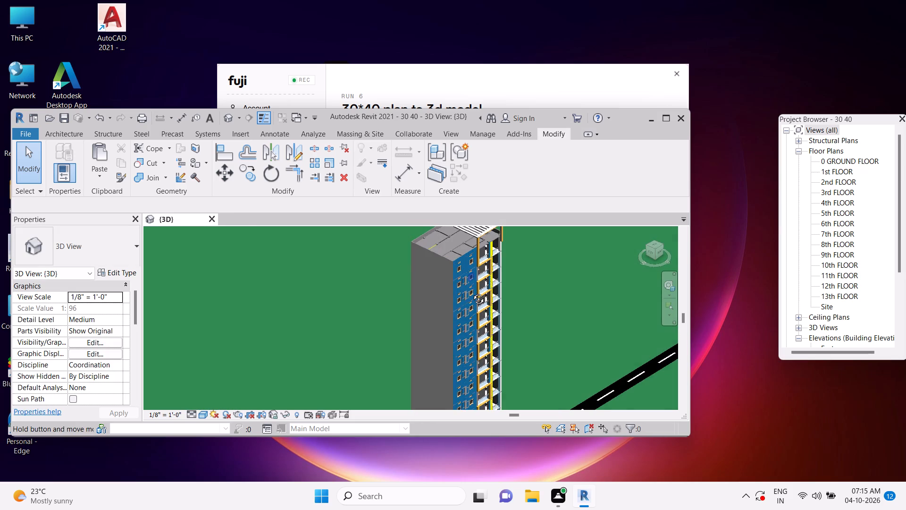
middle_click_drag(471, 292, 461, 311, "shift")
scroll(482, 238, "up", 1)
middle_click_drag(480, 243, 470, 297)
scroll(470, 297, "up", 4)
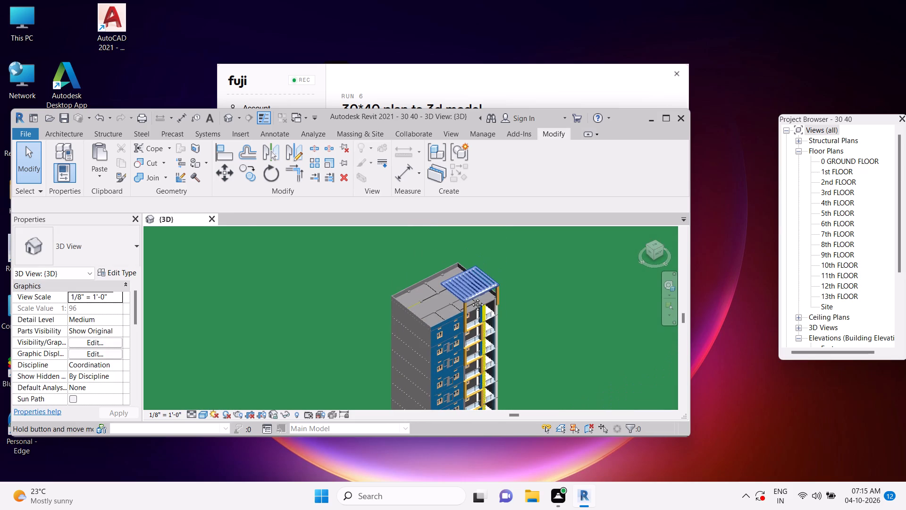
key("Escape")
scroll(421, 303, "up", 5)
middle_click_drag(376, 328, 380, 363)
scroll(380, 363, "up", 3)
key("Escape")
key("Escape")
scroll(317, 340, "up", 5)
key("Escape")
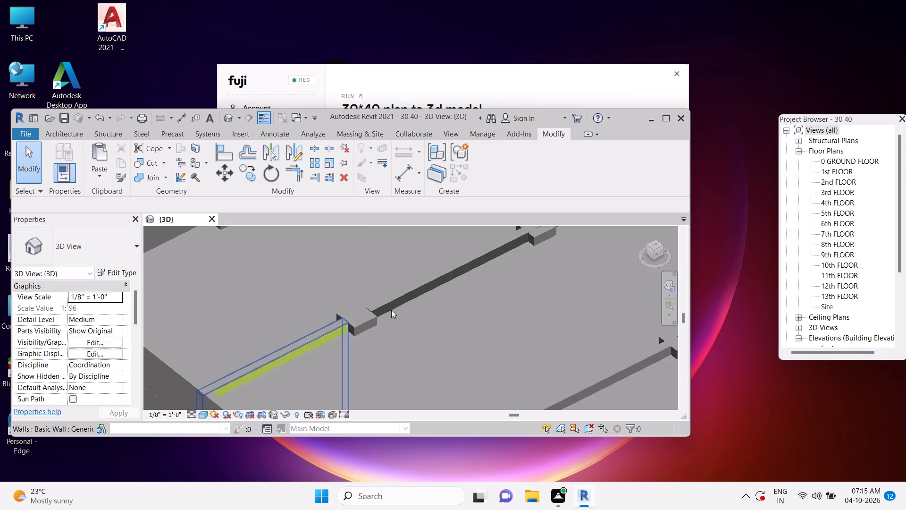
left_click(400, 300)
scroll(400, 300, "down", 5)
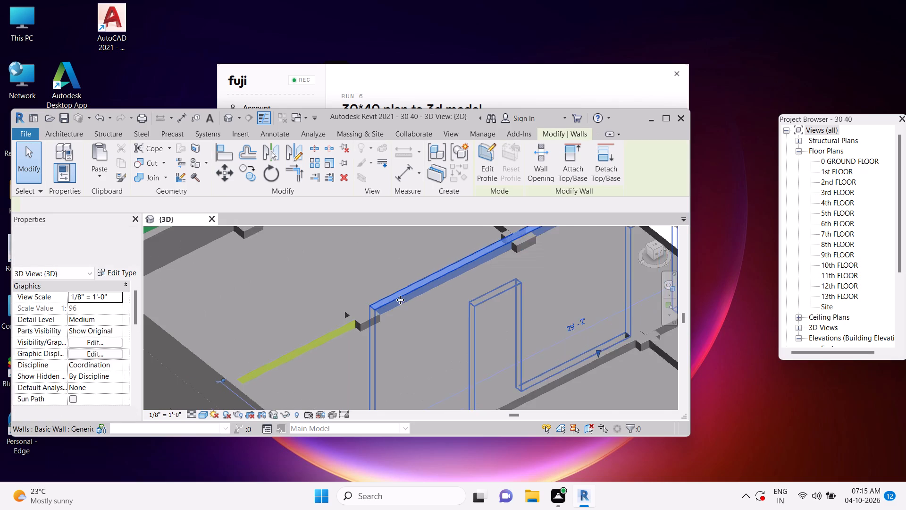
scroll(400, 300, "down", 4)
middle_click_drag(468, 348, 466, 347, "shift")
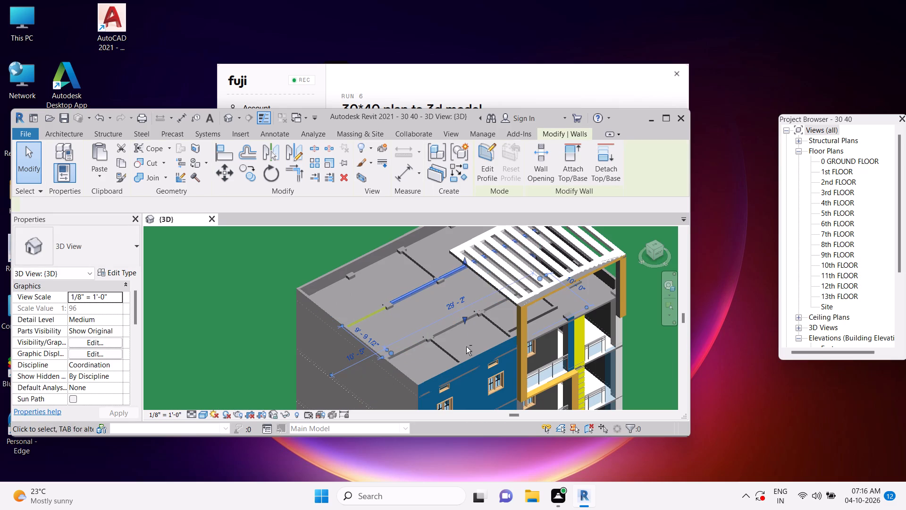
middle_click_drag(466, 347, 441, 300, "shift")
key("Escape")
Examine the whole tower with the marked road, its balcony front and its plain side wall from several angles.
scroll(437, 290, "down", 5)
middle_click_drag(455, 337, 432, 296, "shift")
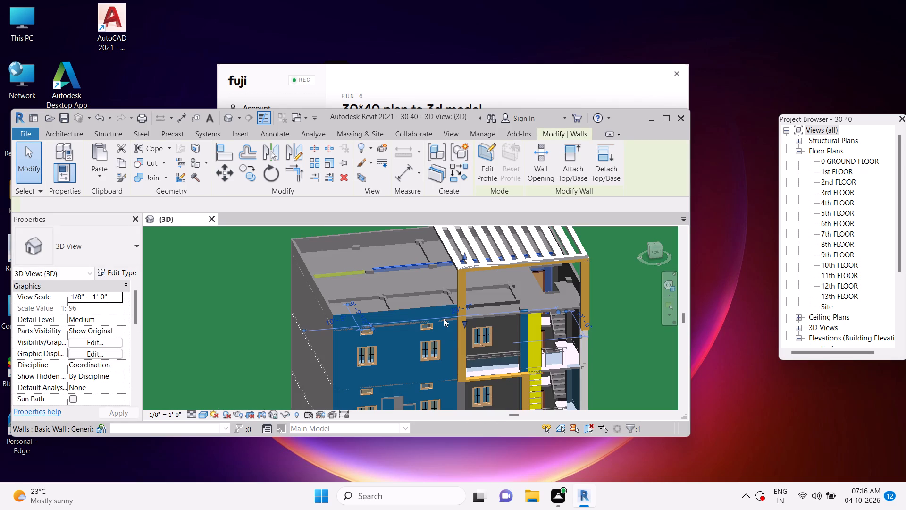
middle_click_drag(462, 336, 451, 346, "shift")
scroll(451, 346, "down", 6)
middle_click_drag(454, 358, 456, 275)
scroll(456, 275, "up", 1)
scroll(456, 275, "down", 4)
middle_click_drag(455, 280, 453, 288)
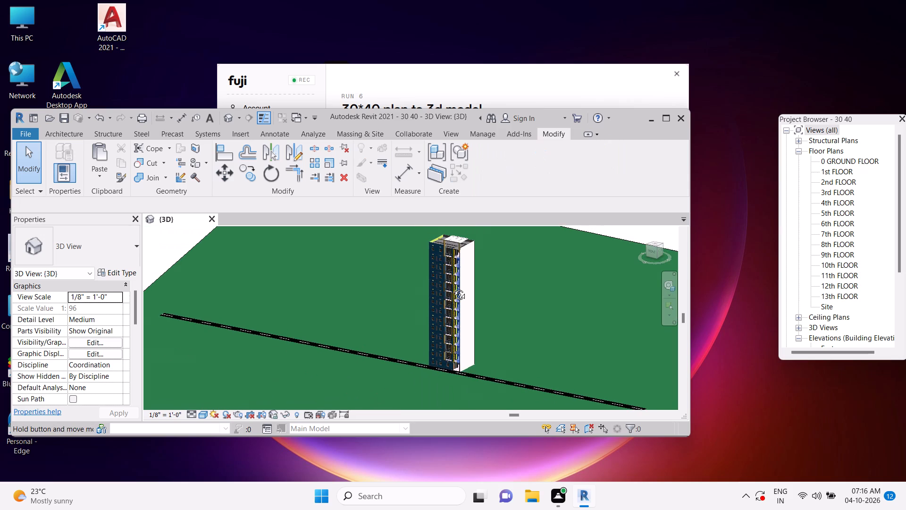
middle_click_drag(453, 288, 450, 271)
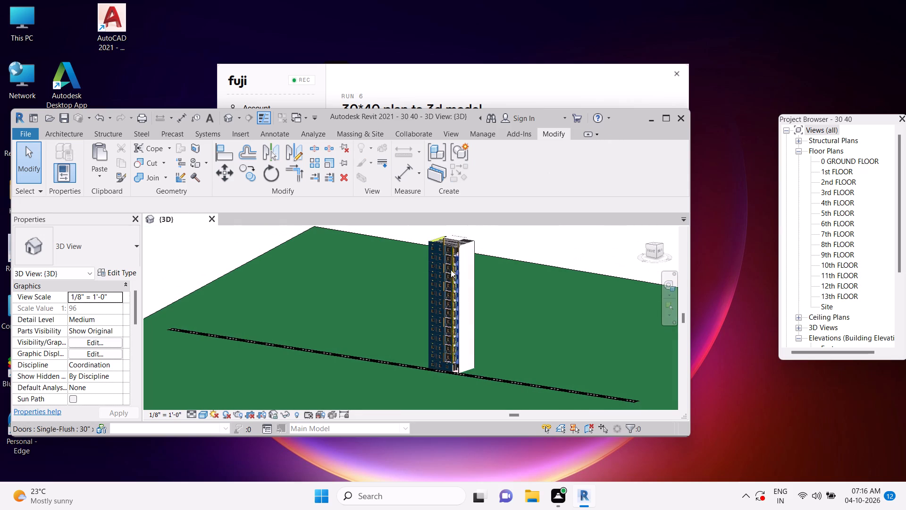
scroll(466, 273, "up", 3)
middle_click_drag(466, 276, 462, 363, "shift")
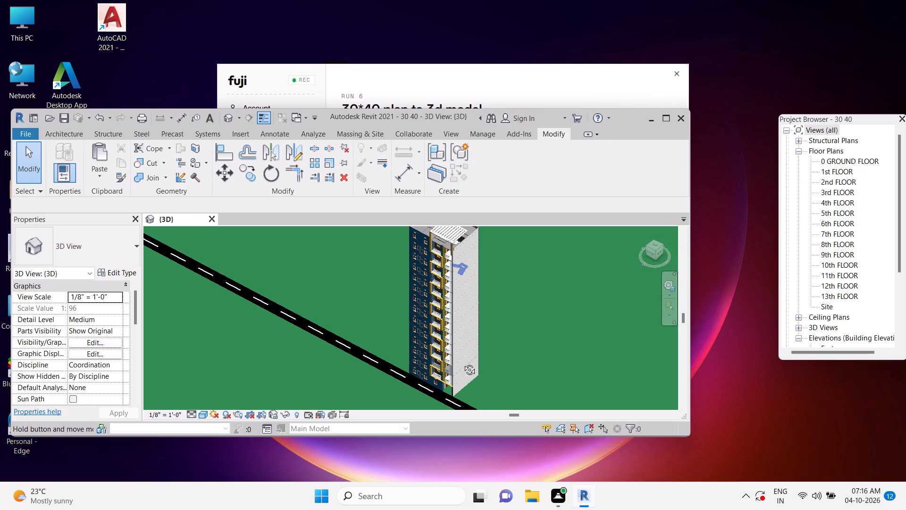
middle_click_drag(462, 363, 462, 375, "shift")
middle_click_drag(499, 351, 490, 370)
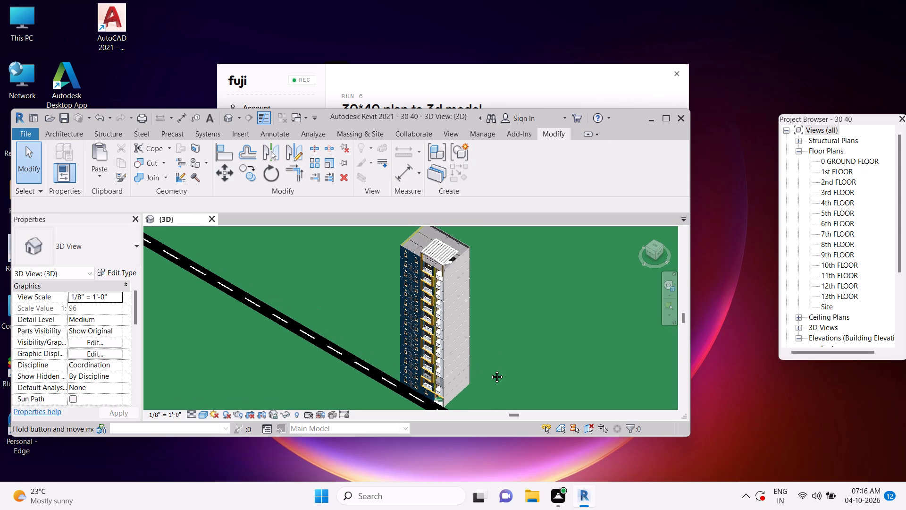
middle_click_drag(490, 370, 485, 366)
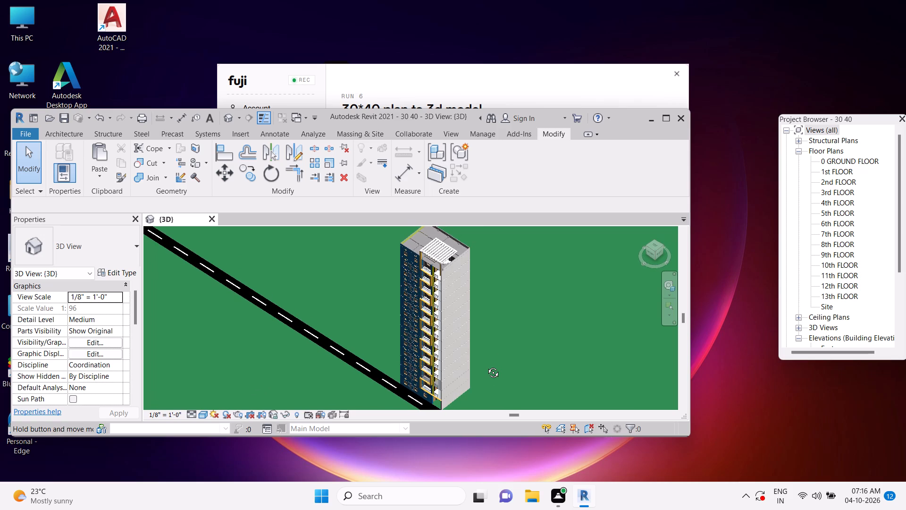
middle_click_drag(492, 362, 489, 360, "shift")
scroll(489, 360, "down", 1)
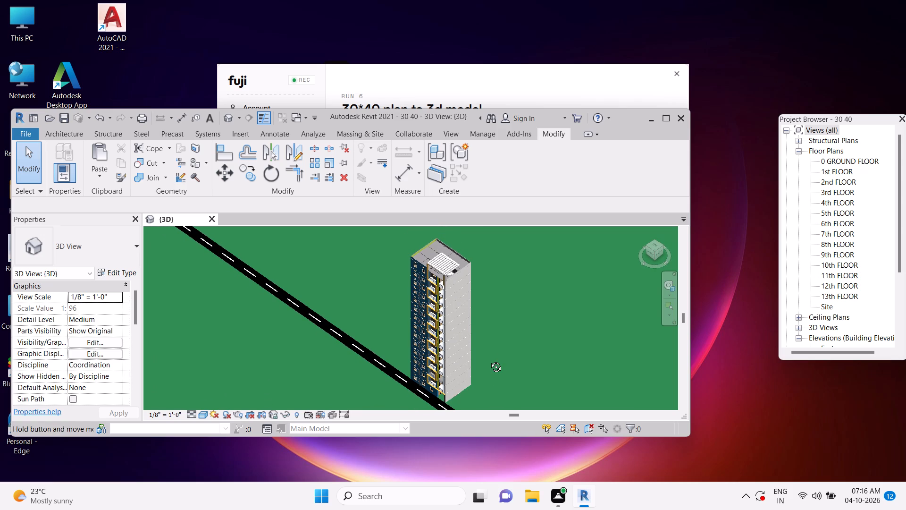
middle_click_drag(489, 360, 487, 354, "shift")
middle_click_drag(487, 354, 509, 274)
scroll(465, 310, "up", 11)
middle_click_drag(471, 326, 487, 292)
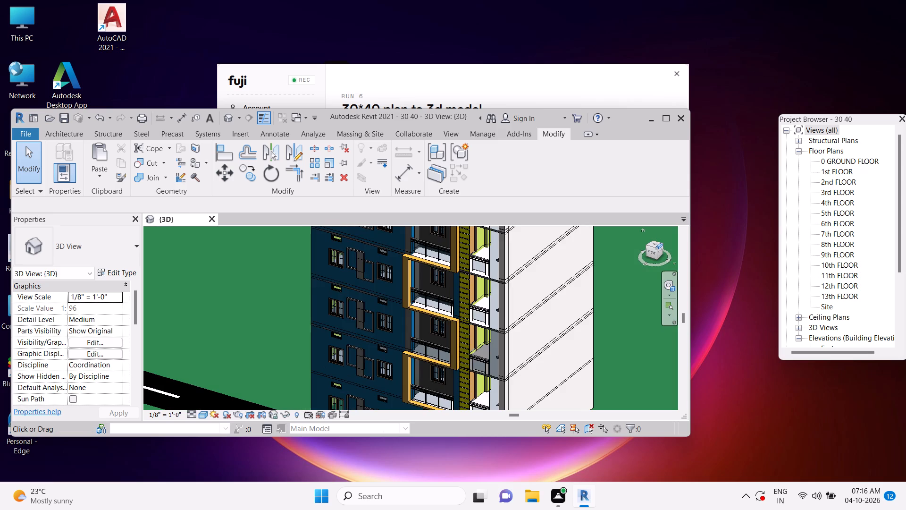
Inspect the grey overlapping-frame ornament between the ground floor windows in the front view, checking which element it is.
left_click(653, 250)
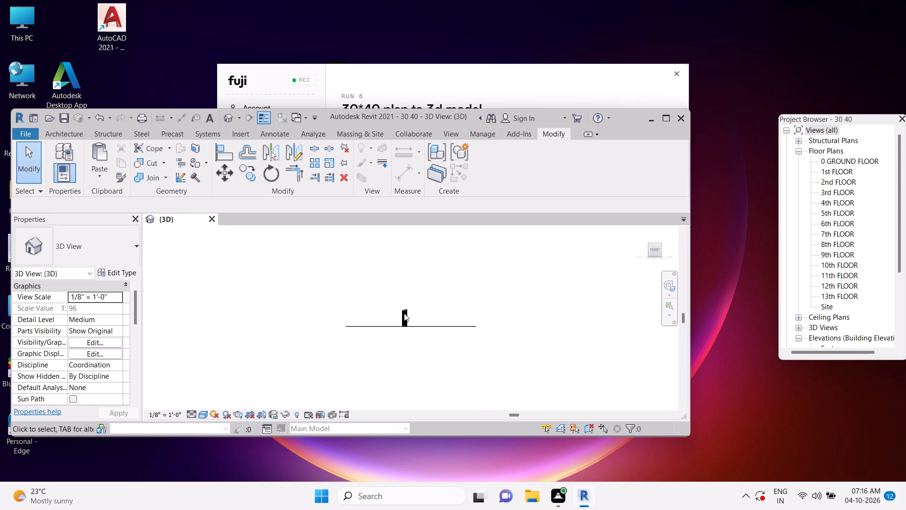
scroll(403, 314, "up", 19)
middle_click_drag(415, 367, 416, 301)
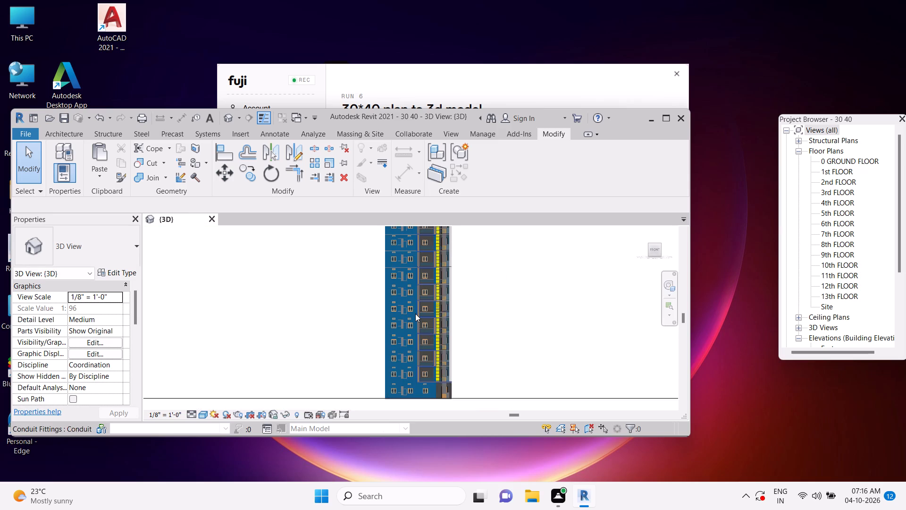
scroll(414, 317, "up", 15)
key("Escape")
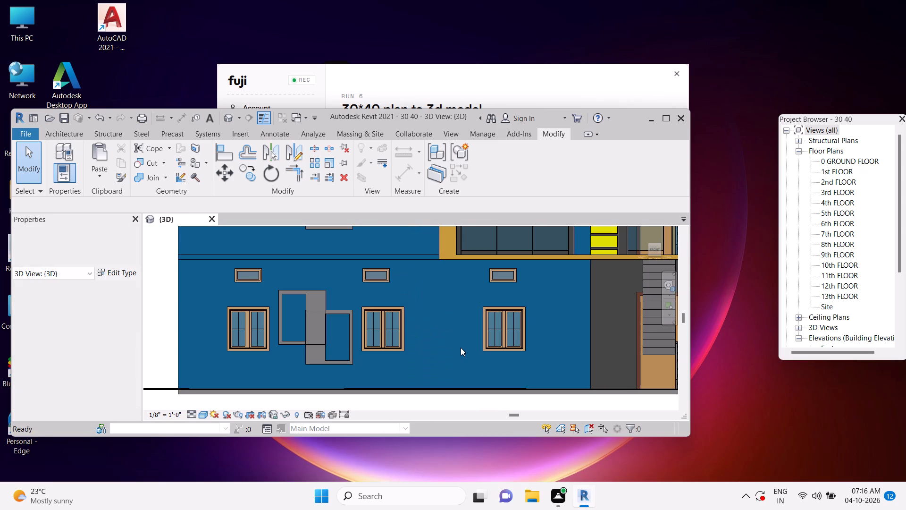
middle_click_drag(461, 345, 448, 343)
key("Escape")
key("Escape")
scroll(332, 324, "up", 3)
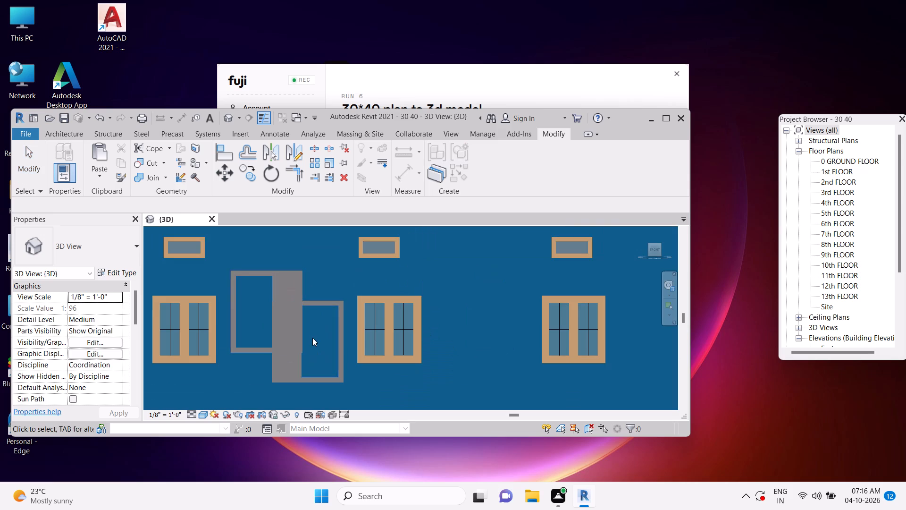
left_click(297, 325)
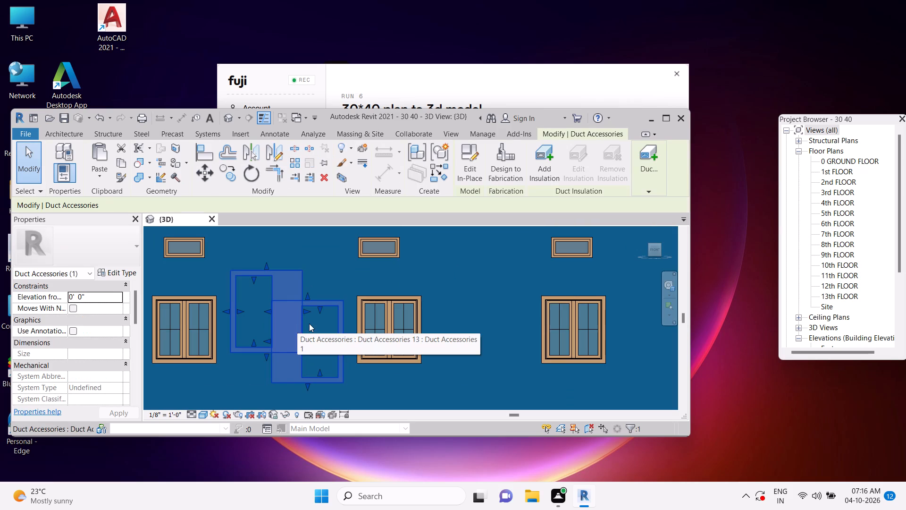
key("Escape")
key("Escape")
key("Escape")
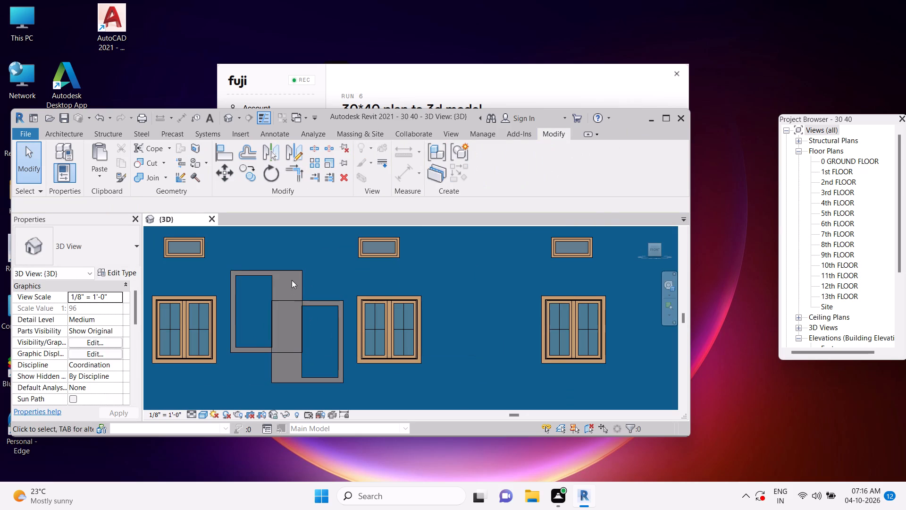
left_click(291, 272)
key("Escape")
left_click(286, 272)
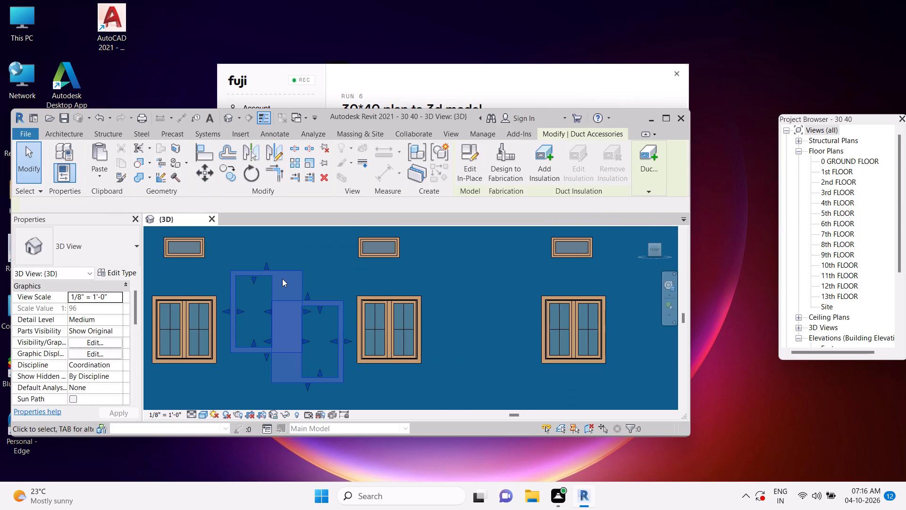
key("Escape")
key("Escape")
key("Escape")
key("Escape")
key("Escape")
key("Escape")
key("Escape")
key("Escape")
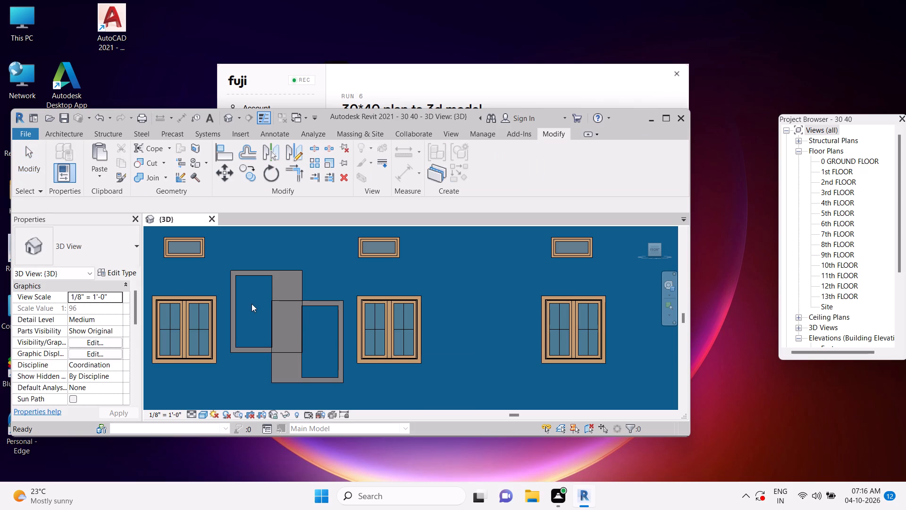
middle_click_drag(439, 314, 461, 299)
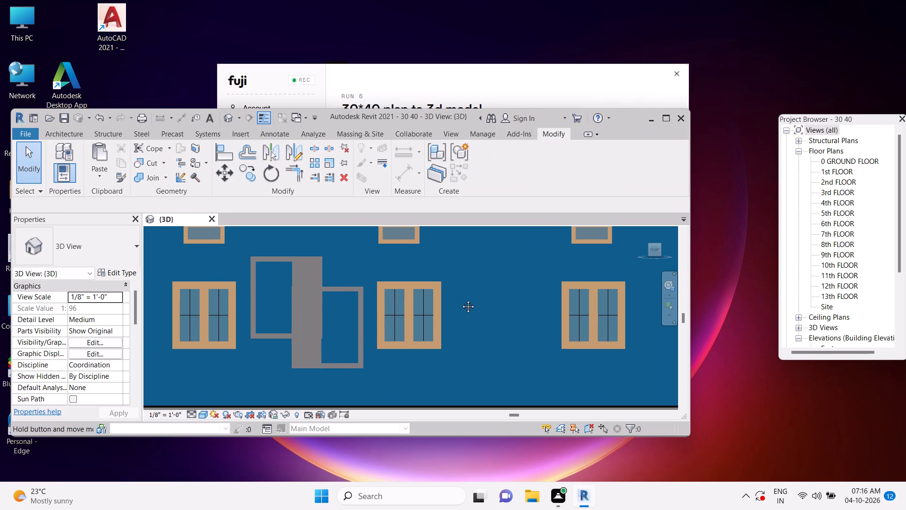
middle_click_drag(461, 299, 461, 299)
middle_click_drag(324, 296, 381, 302)
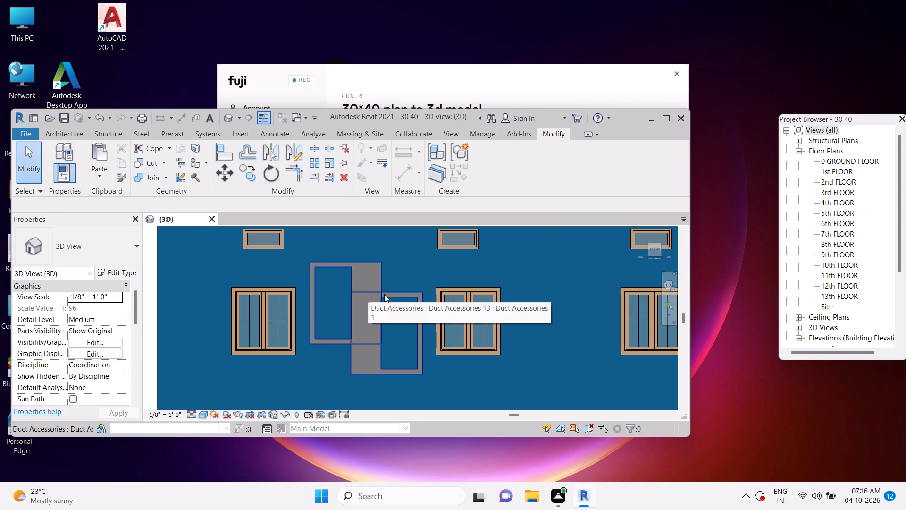
middle_click_drag(481, 307, 470, 309)
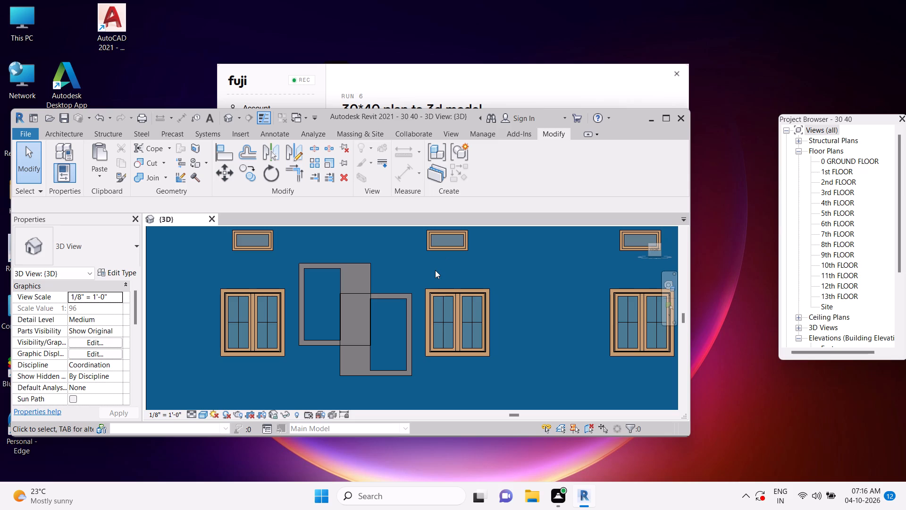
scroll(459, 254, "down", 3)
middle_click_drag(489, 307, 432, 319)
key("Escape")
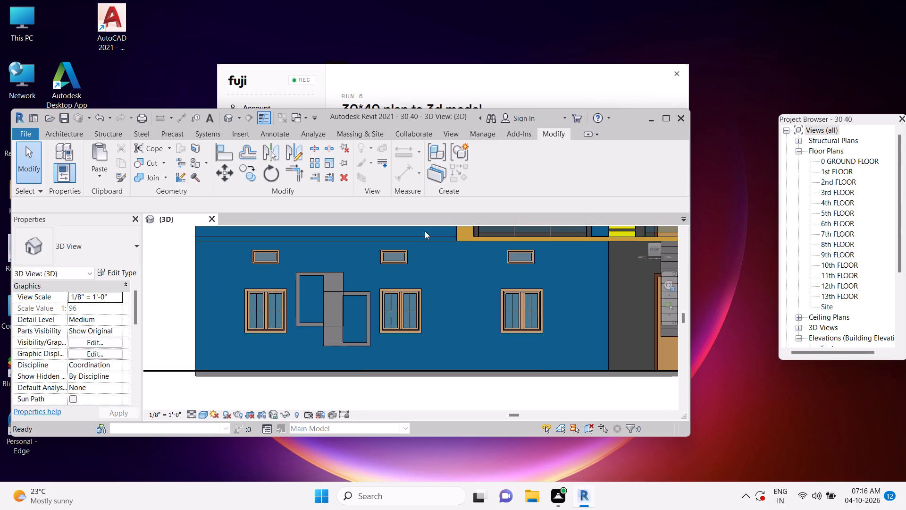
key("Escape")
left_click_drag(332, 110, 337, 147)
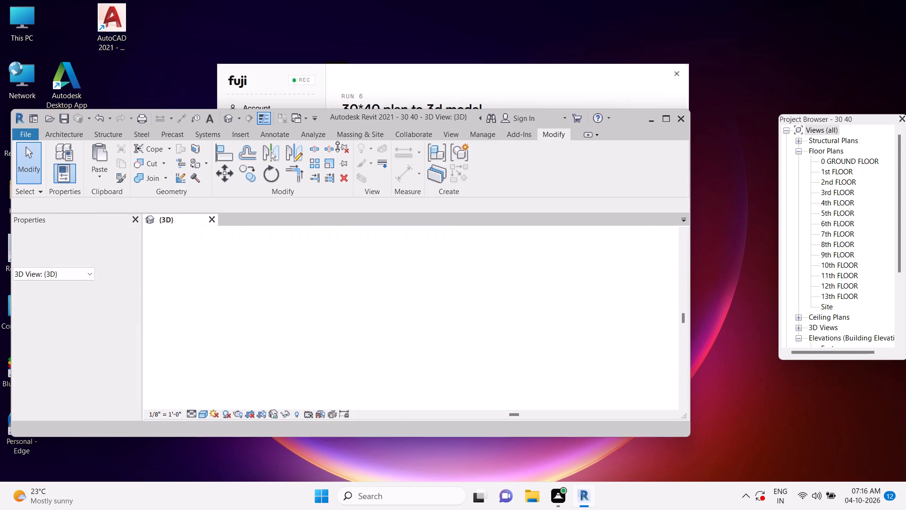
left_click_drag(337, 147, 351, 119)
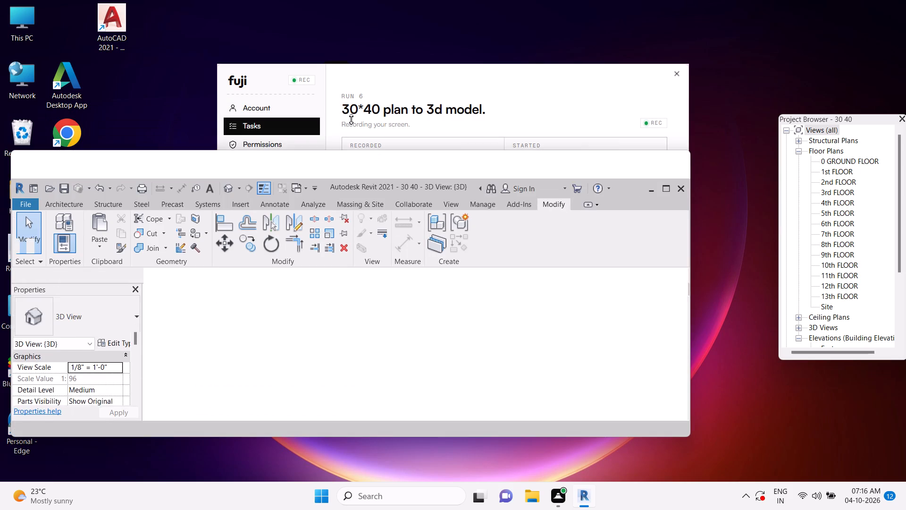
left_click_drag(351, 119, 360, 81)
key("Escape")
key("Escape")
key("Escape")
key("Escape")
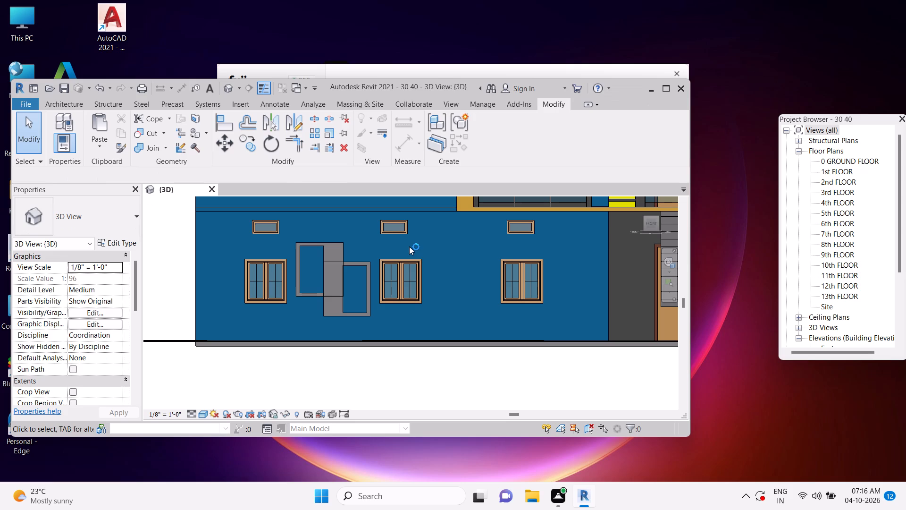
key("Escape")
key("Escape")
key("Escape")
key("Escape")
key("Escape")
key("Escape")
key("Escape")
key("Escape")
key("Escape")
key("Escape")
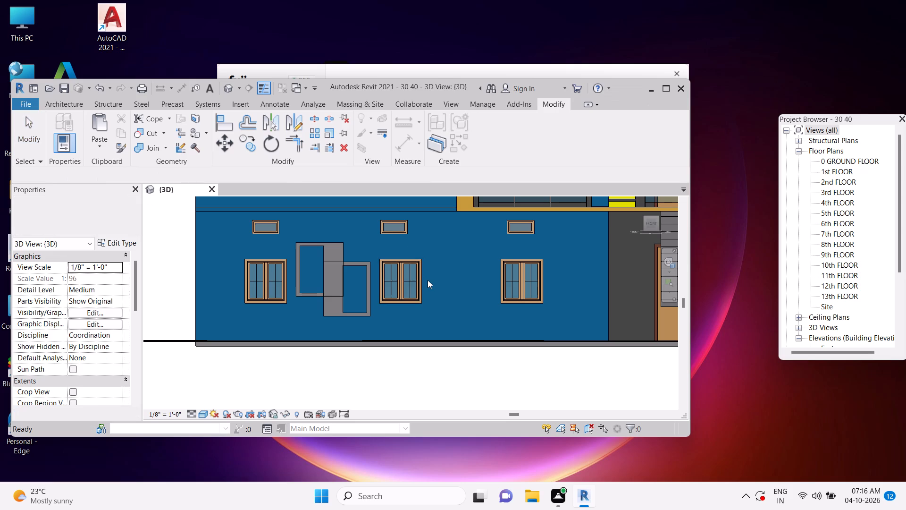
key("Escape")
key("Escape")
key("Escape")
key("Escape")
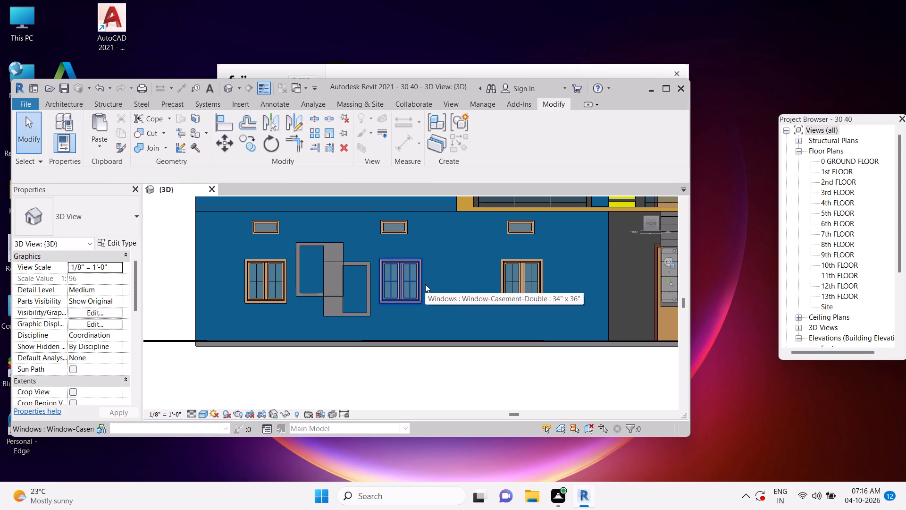
Dismiss the Autodesk Genuine notification card covering the 3D view.
key("Escape")
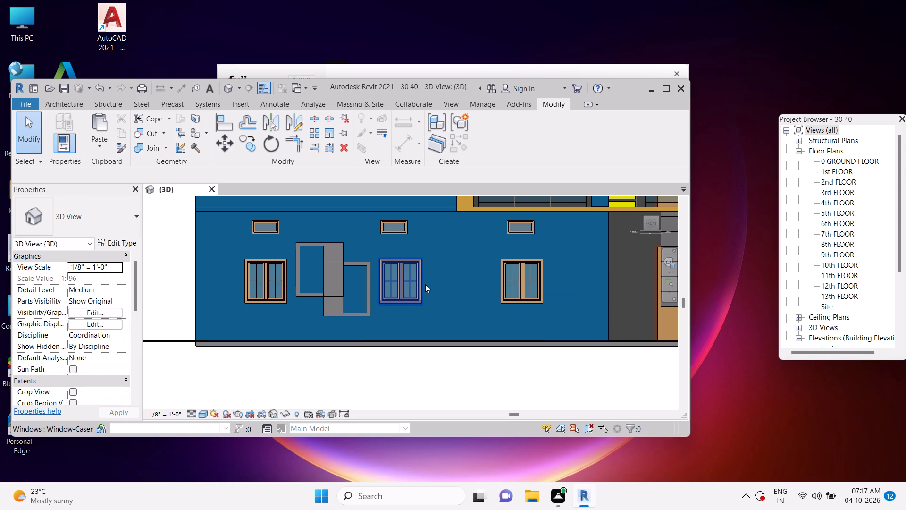
key("Escape")
key("Escape")
key("Escape")
key("Escape")
key("Escape")
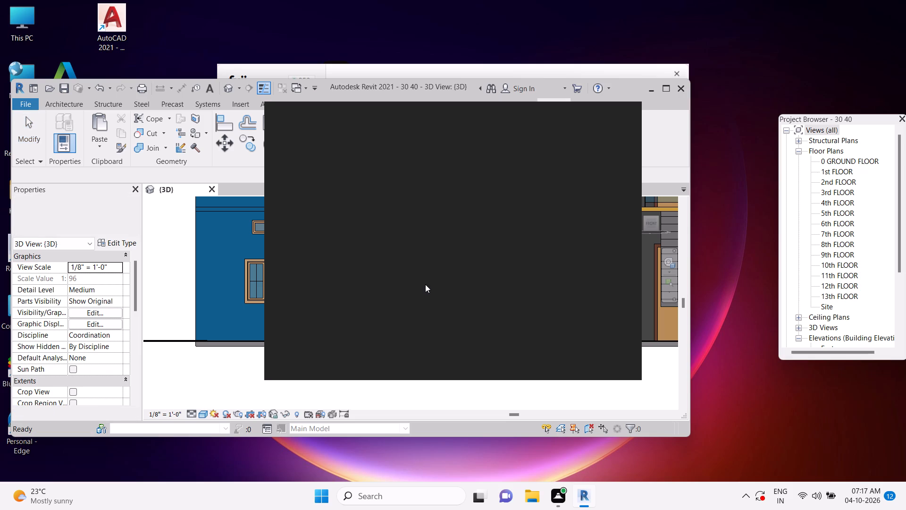
key("Escape")
key("Escape")
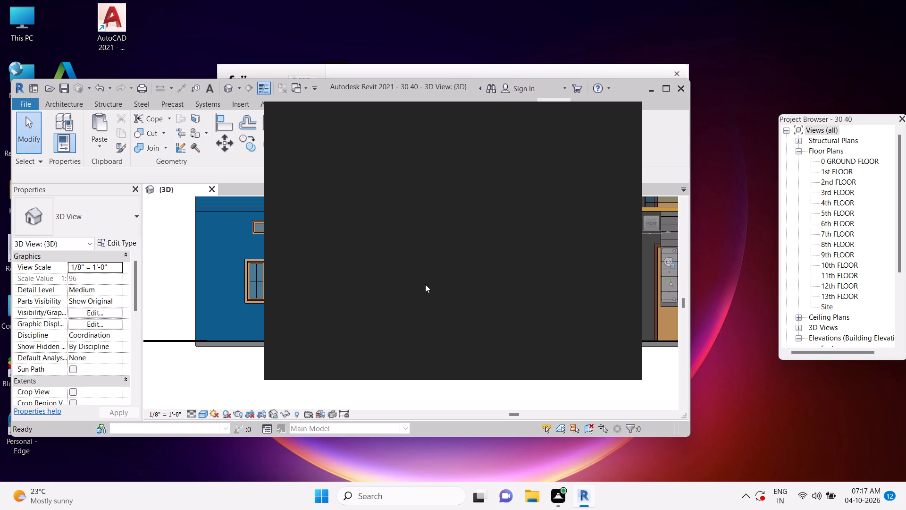
key("Escape")
key("Escape")
key("Escape")
key("Escape")
left_click(617, 122)
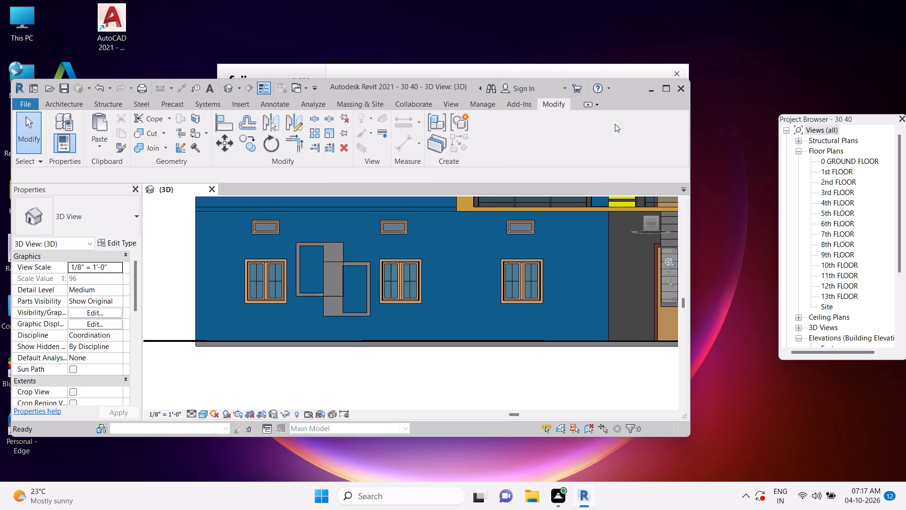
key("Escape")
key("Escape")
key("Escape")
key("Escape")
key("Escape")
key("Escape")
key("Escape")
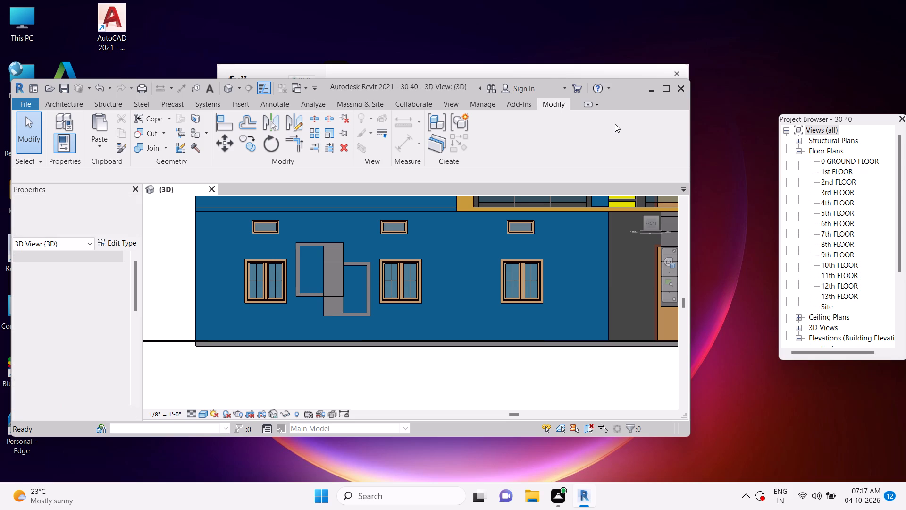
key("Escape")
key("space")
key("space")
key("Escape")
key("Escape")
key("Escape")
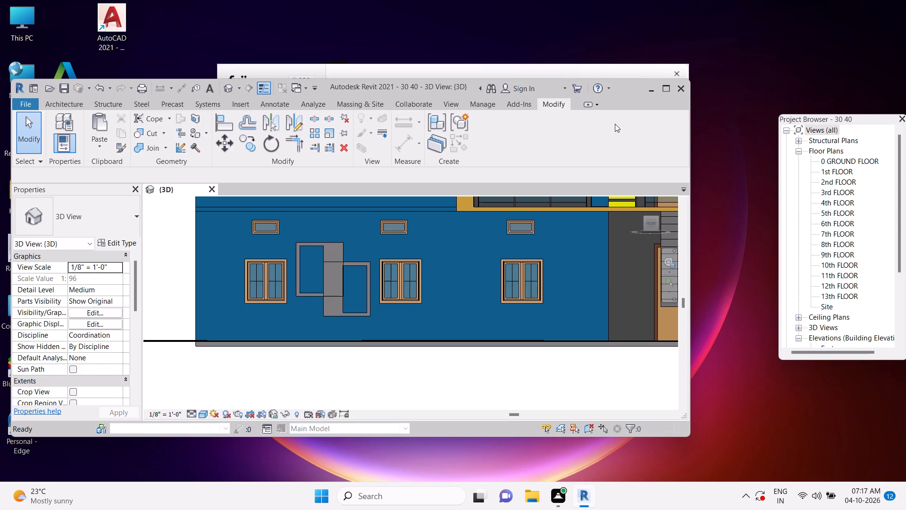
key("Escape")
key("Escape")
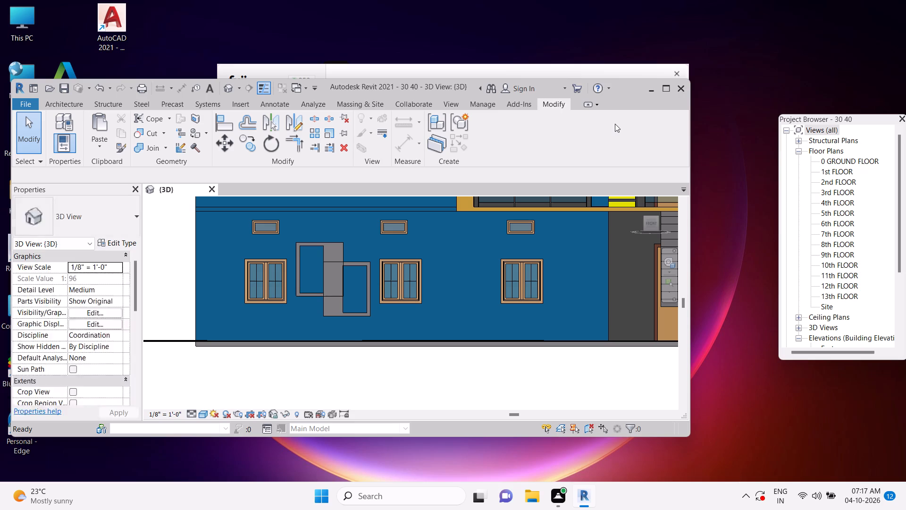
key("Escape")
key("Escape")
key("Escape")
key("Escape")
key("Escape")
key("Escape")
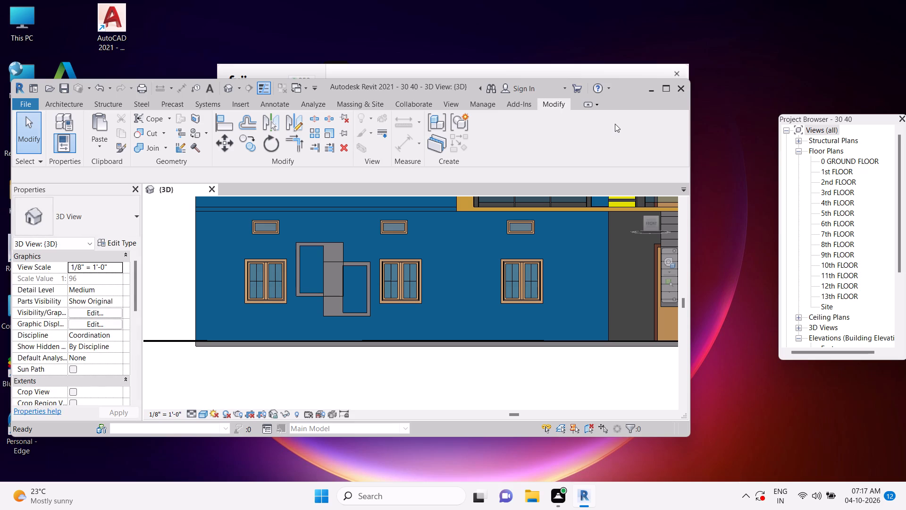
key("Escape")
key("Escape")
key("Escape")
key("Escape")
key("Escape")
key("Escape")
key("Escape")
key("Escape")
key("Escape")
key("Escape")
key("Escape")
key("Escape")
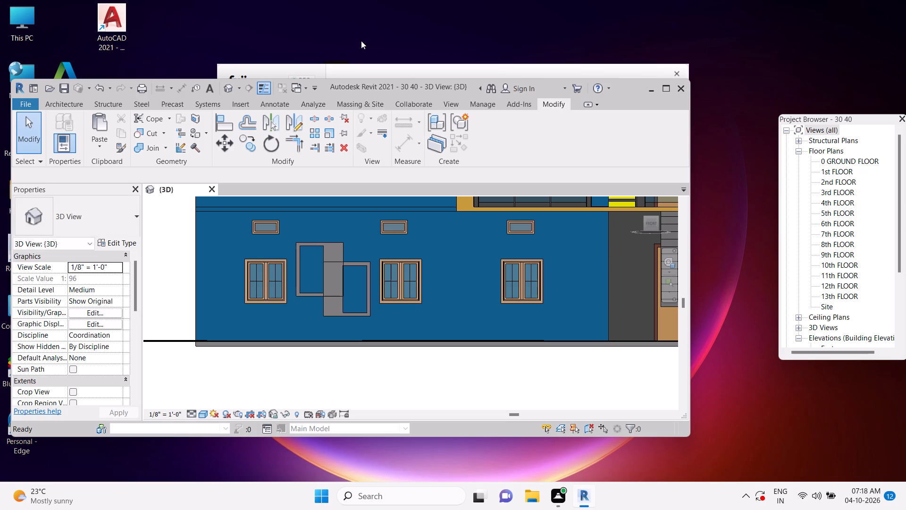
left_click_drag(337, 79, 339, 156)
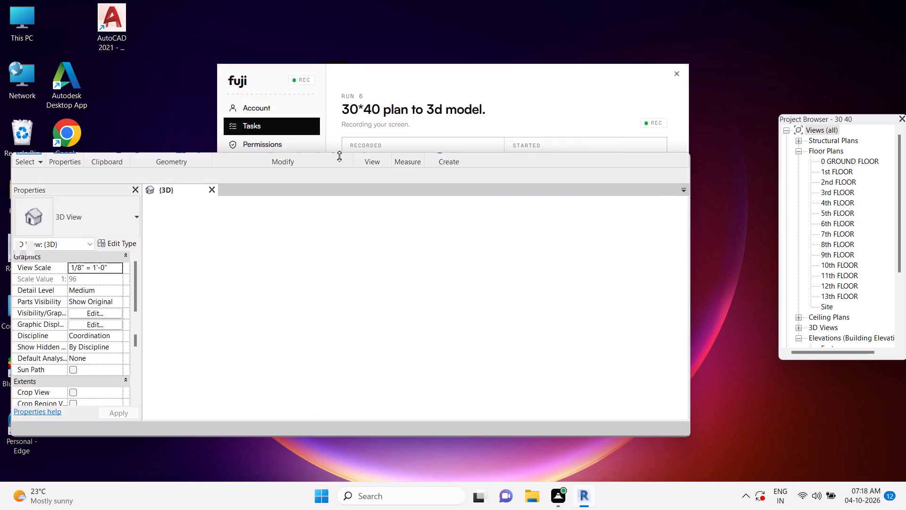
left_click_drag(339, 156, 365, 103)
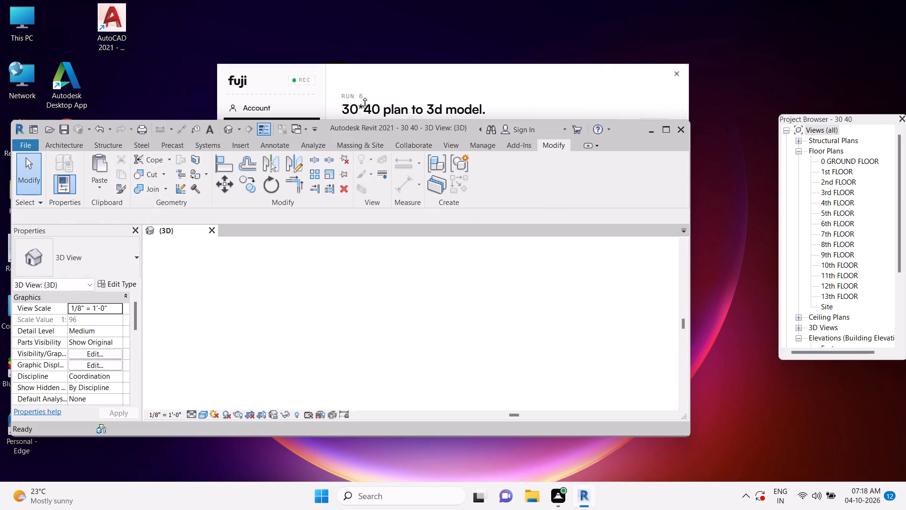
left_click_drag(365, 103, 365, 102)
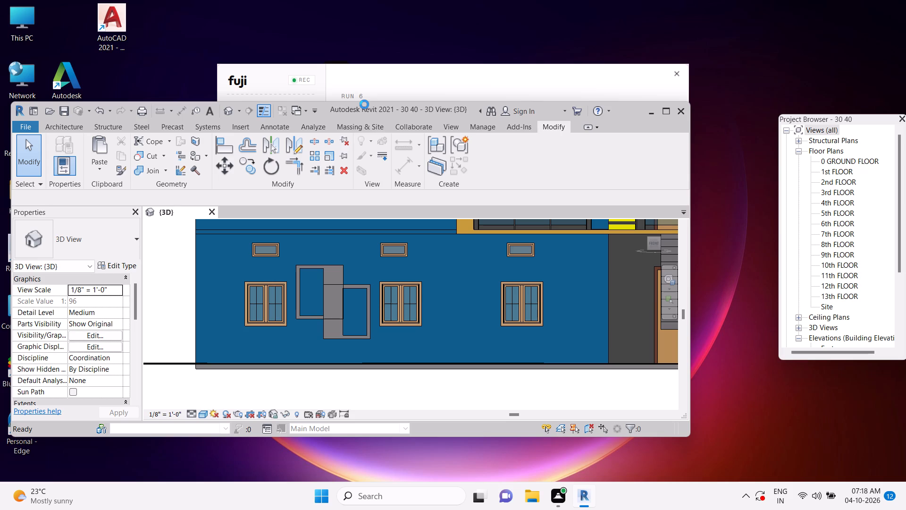
Close the Autodesk Genuine notification card that covers the model view again.
key("Escape")
key("Escape")
key("Escape")
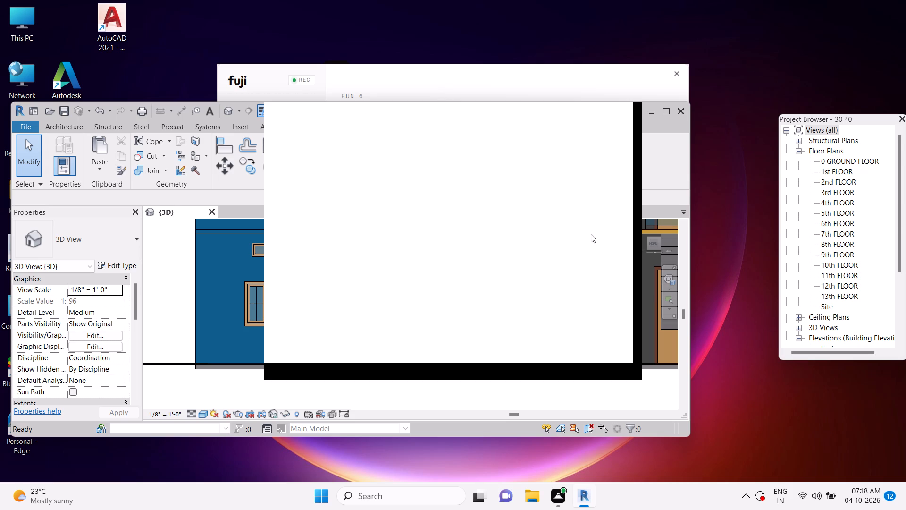
key("Escape")
key("Escape")
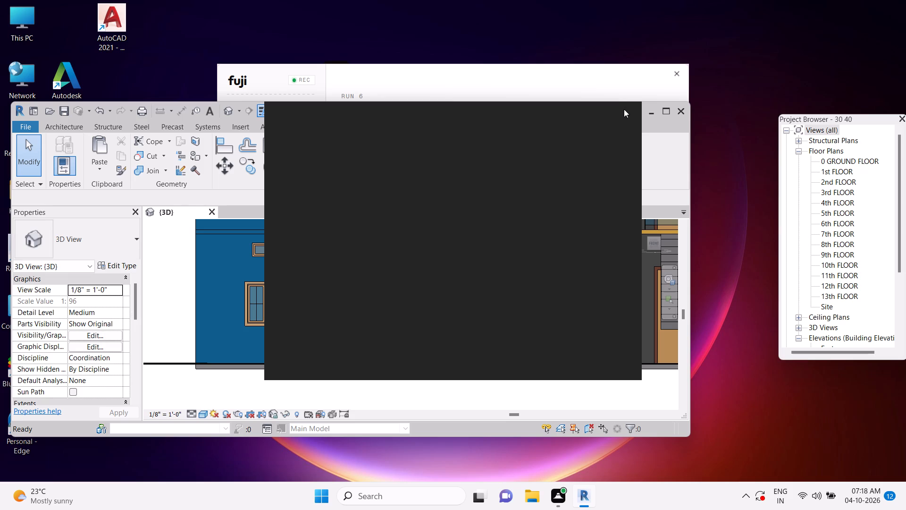
left_click(623, 109)
key("Escape")
left_click(623, 110)
Take a rectangular screen snip of the whole tower in an angled 3D view with the road passing its base.
scroll(552, 306, "down", 3)
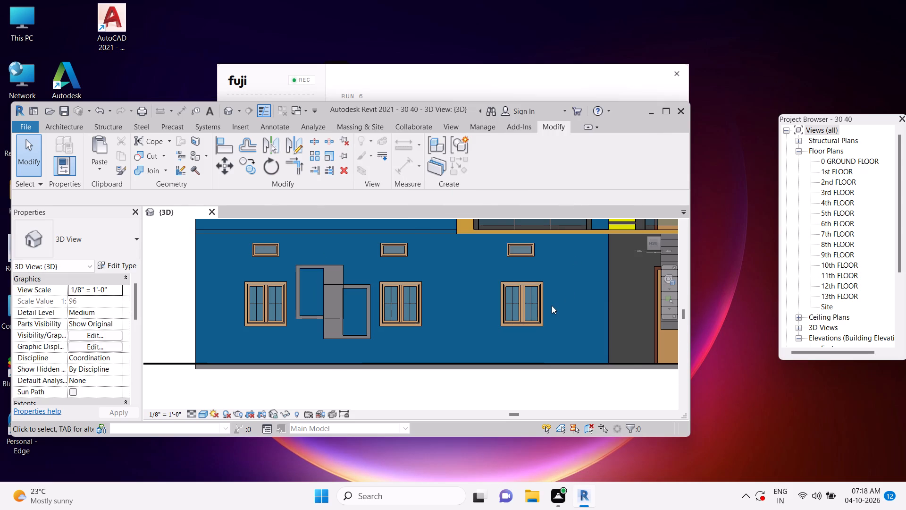
scroll(552, 306, "down", 6)
middle_click_drag(580, 311, 563, 331, "shift")
scroll(563, 331, "down", 8)
middle_click_drag(574, 323, 563, 331)
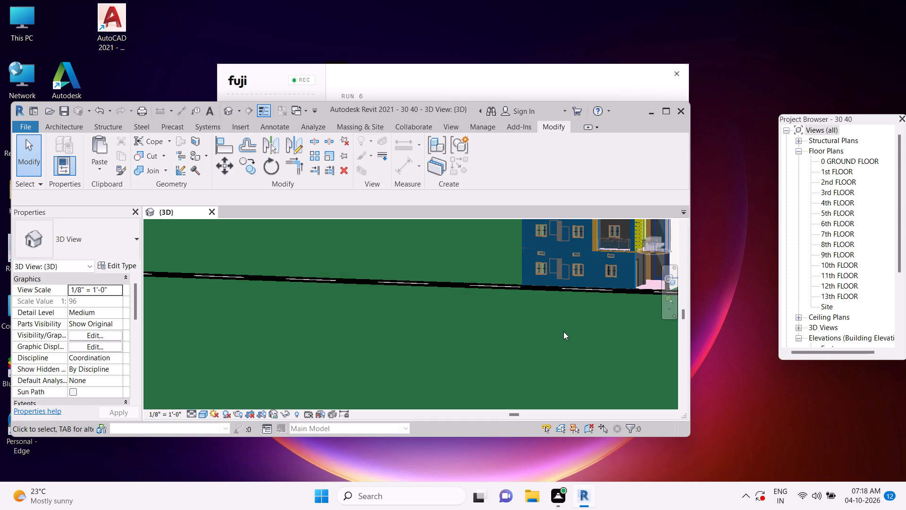
middle_click_drag(563, 331, 528, 357)
scroll(584, 297, "down", 4)
middle_click_drag(600, 286, 537, 322)
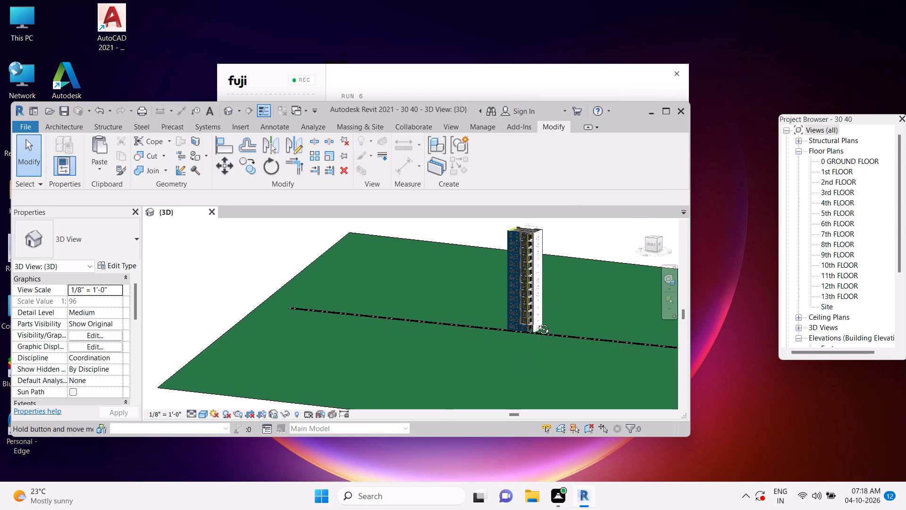
middle_click_drag(537, 322, 524, 346)
middle_click_drag(558, 316, 524, 338)
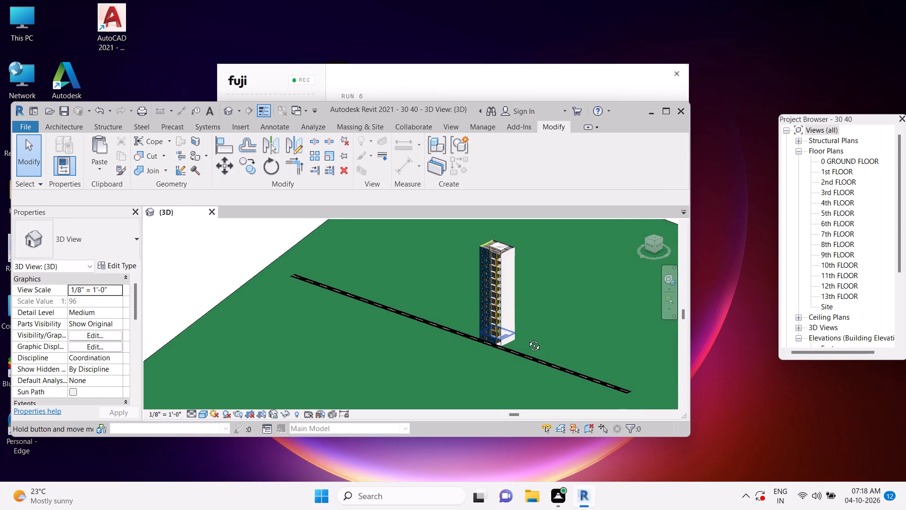
scroll(512, 311, "up", 2)
middle_click_drag(512, 311, 501, 326)
middle_click_drag(574, 343, 574, 342)
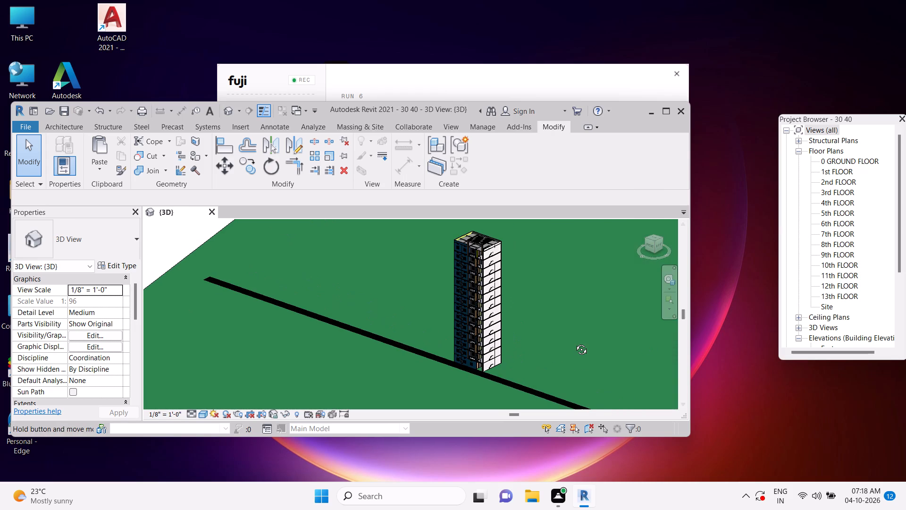
middle_click_drag(574, 342, 556, 339)
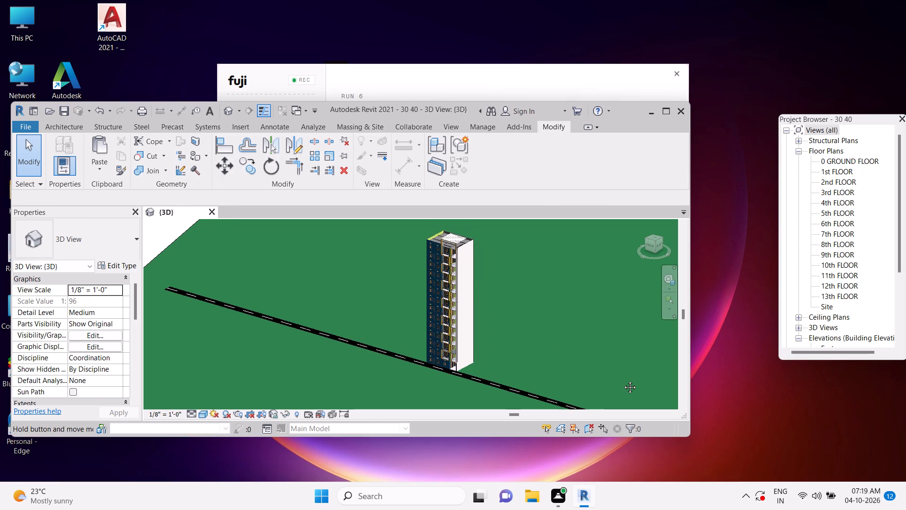
key("shift+super+s")
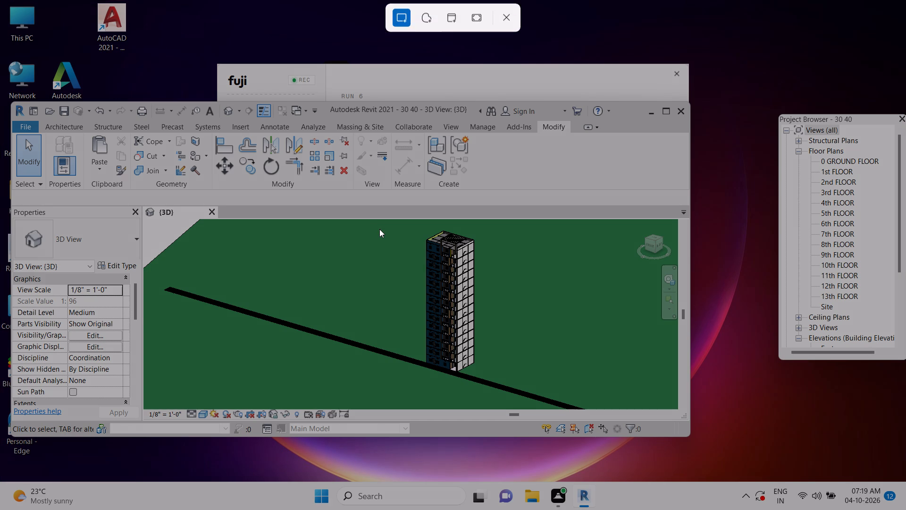
left_click_drag(377, 224, 503, 315)
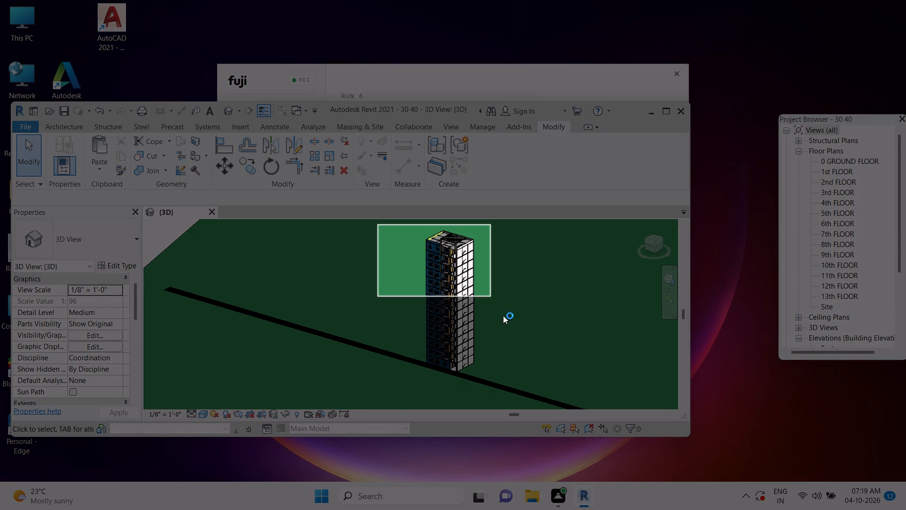
left_click_drag(503, 315, 516, 389)
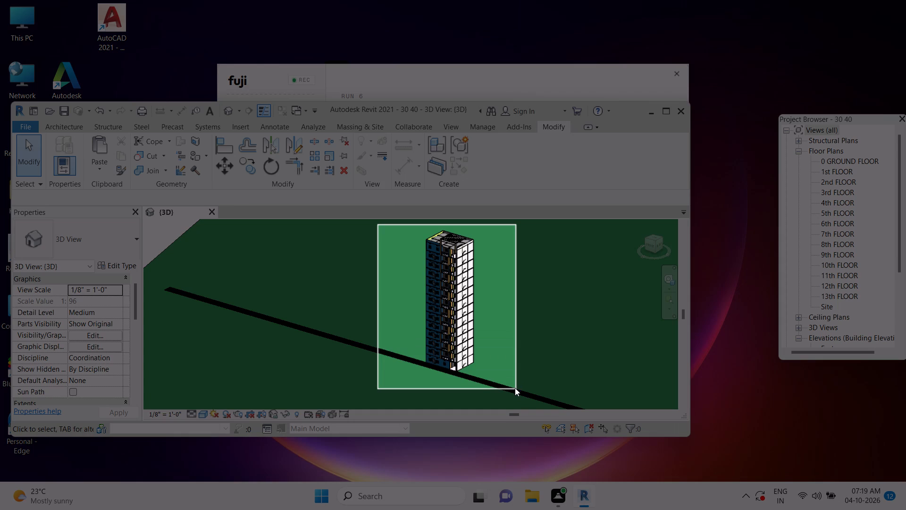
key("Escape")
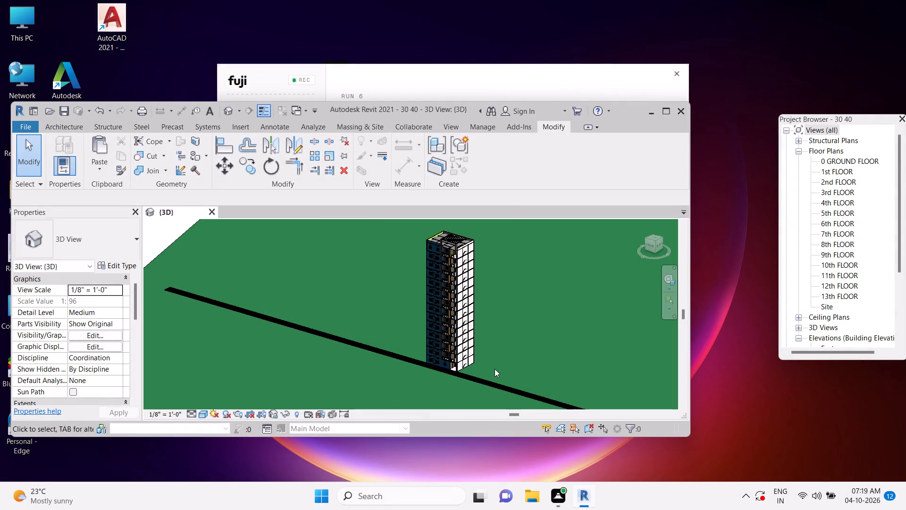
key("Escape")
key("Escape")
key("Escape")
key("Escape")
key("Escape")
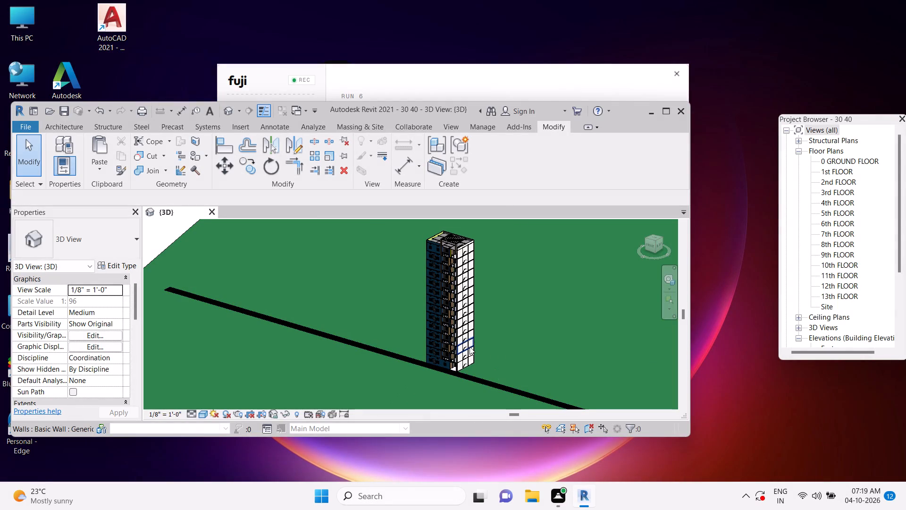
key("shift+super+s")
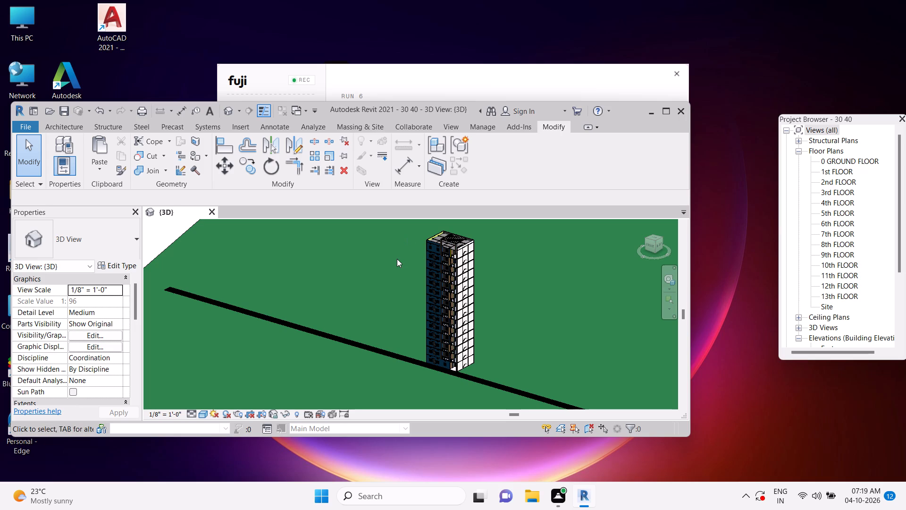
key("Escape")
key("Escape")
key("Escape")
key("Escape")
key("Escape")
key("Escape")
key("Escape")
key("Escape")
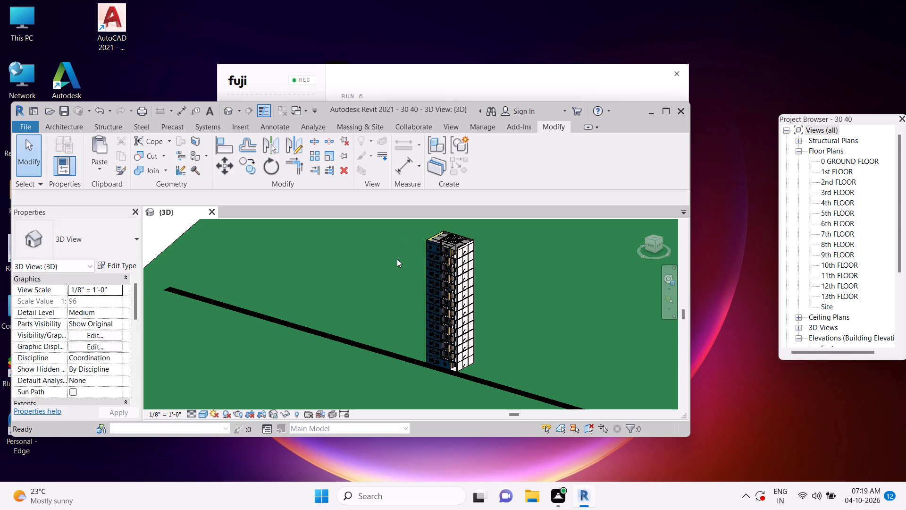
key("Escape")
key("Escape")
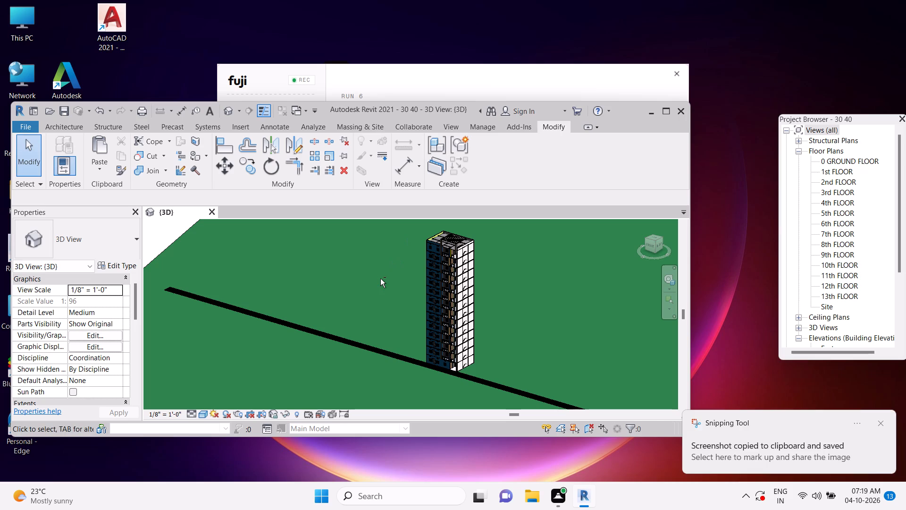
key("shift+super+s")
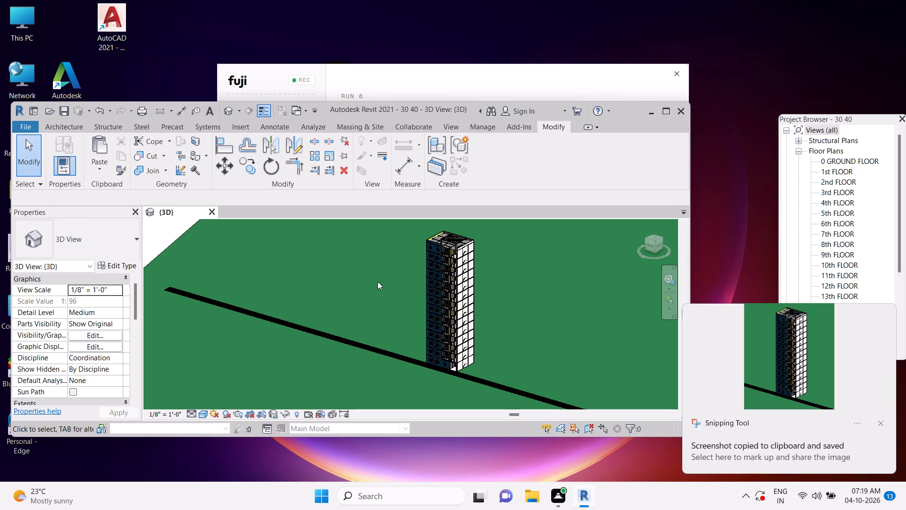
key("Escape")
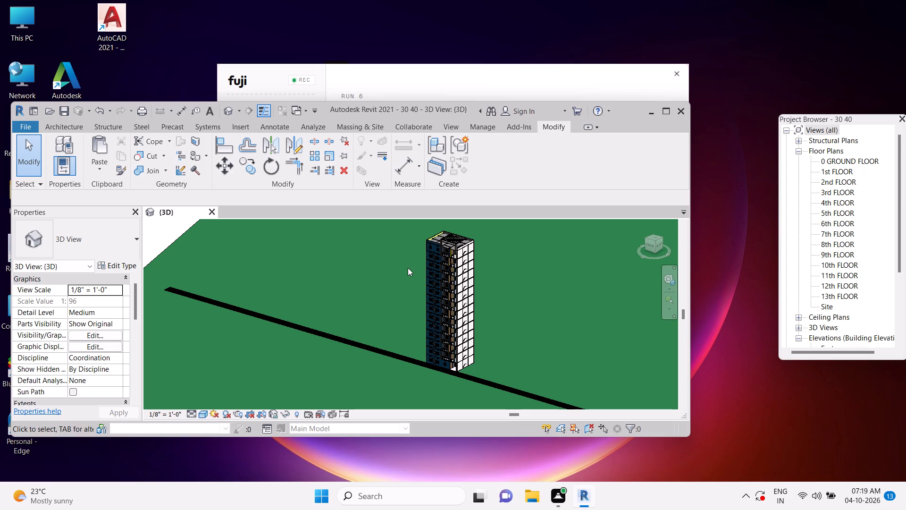
Take another rectangular screen snip around the whole tower and the stretch of road at its base.
key("shift+super+s")
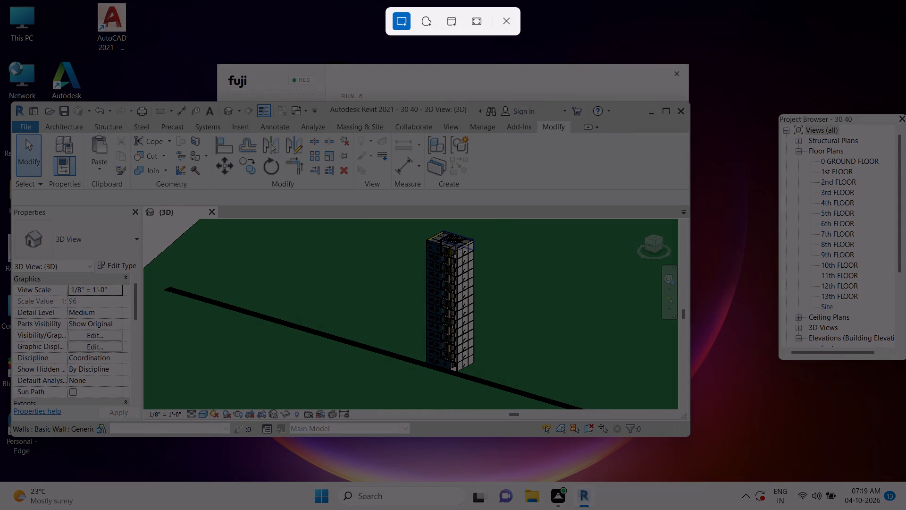
left_click_drag(365, 223, 525, 391)
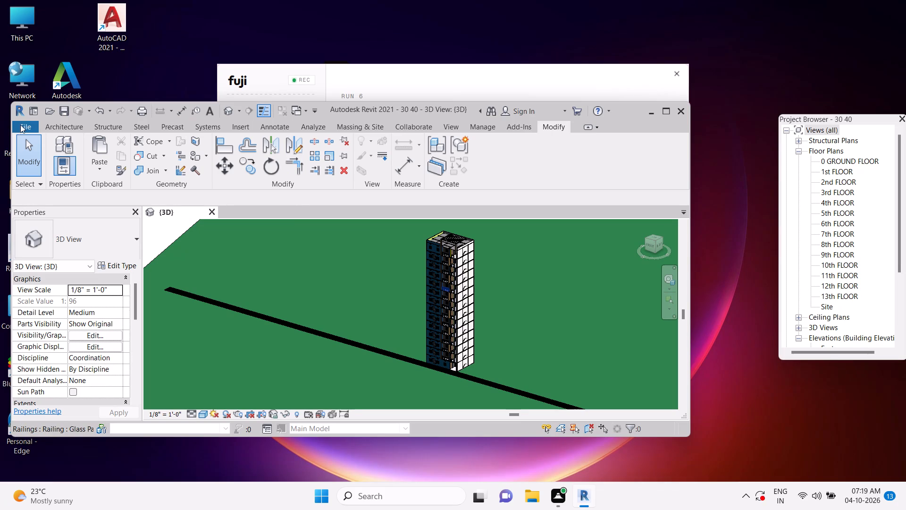
Save the project as 30 40.rvt in the INTERNSHIP WORK folder, with the maximum number of backups set to 1.
left_click(22, 124)
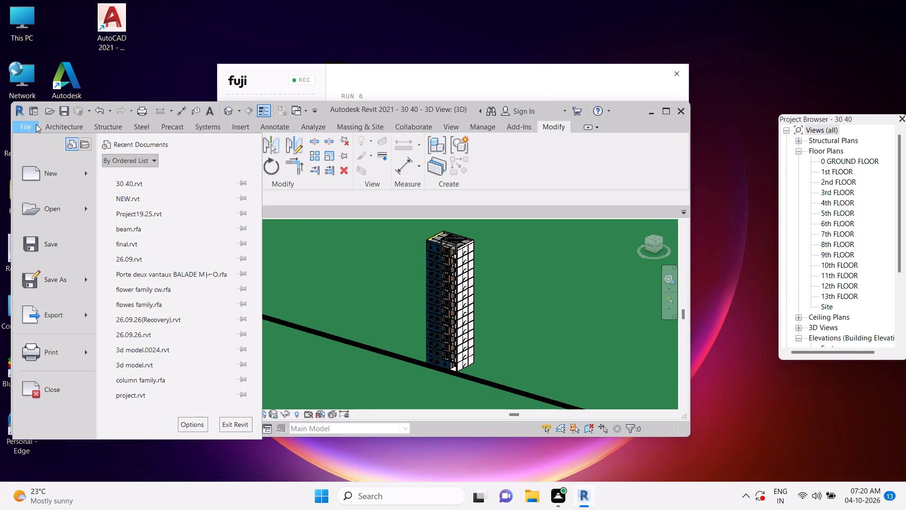
left_click(73, 271)
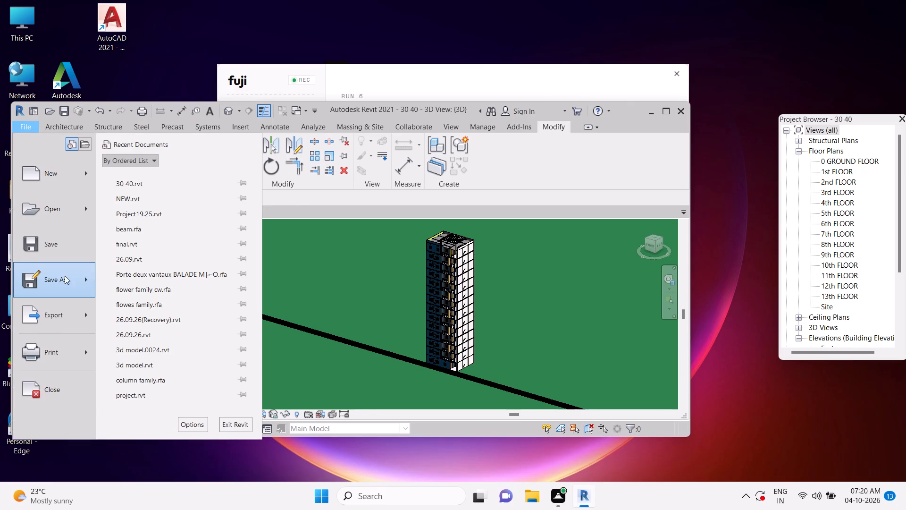
left_click(158, 227)
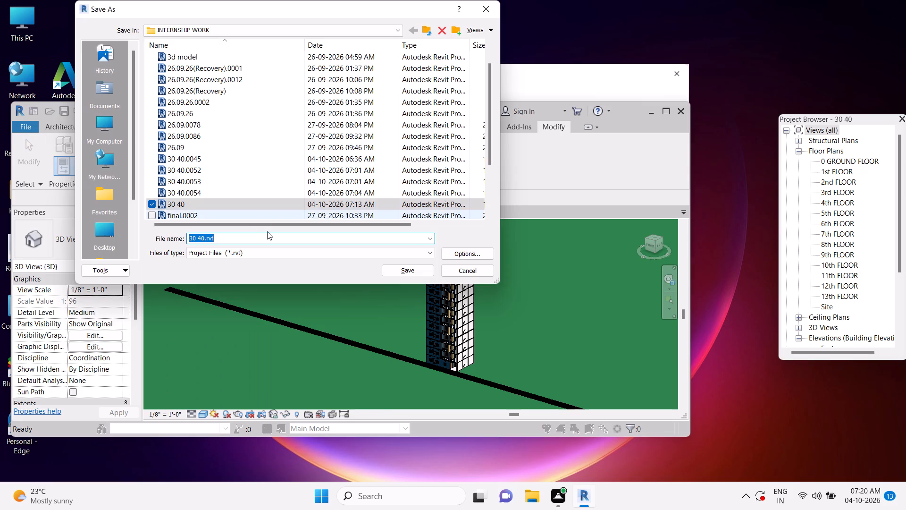
left_click(469, 251)
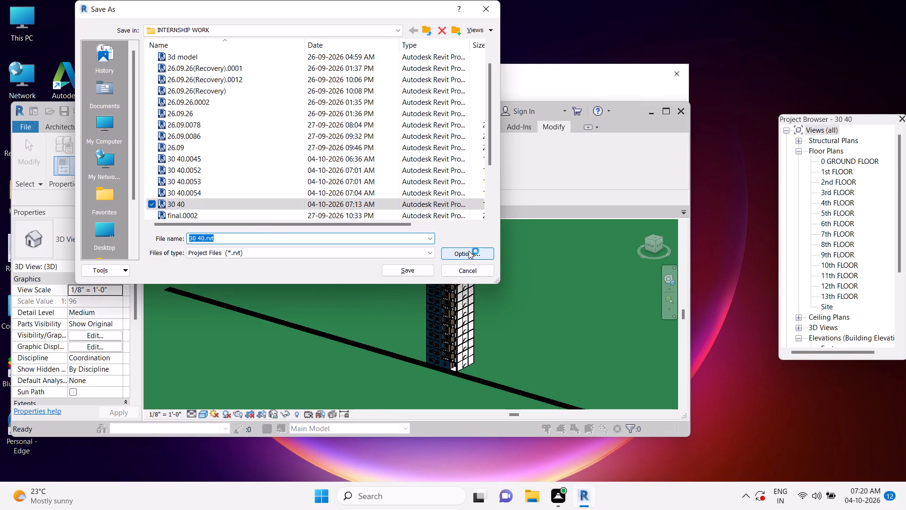
key("1")
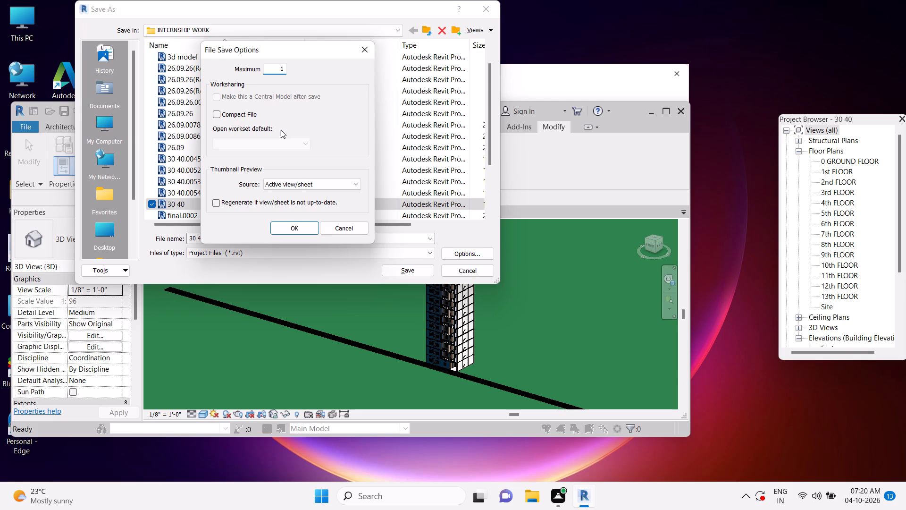
left_click(286, 223)
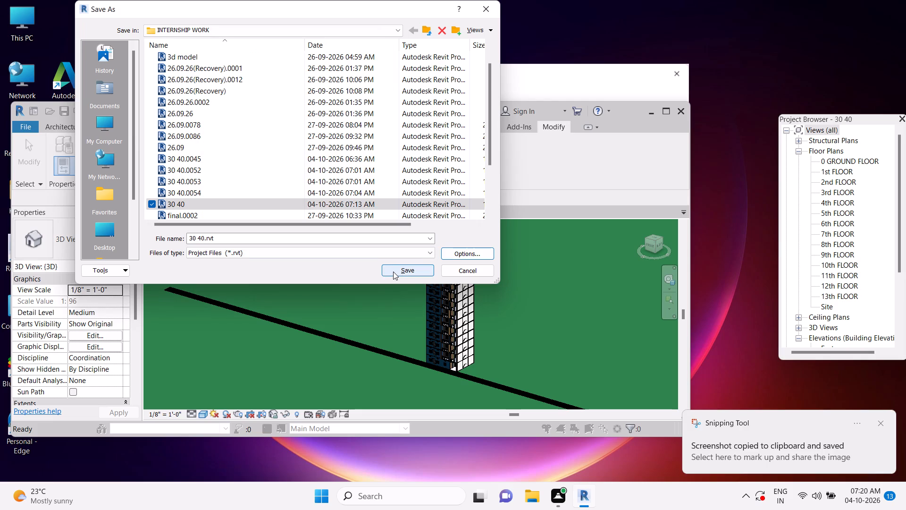
left_click(393, 272)
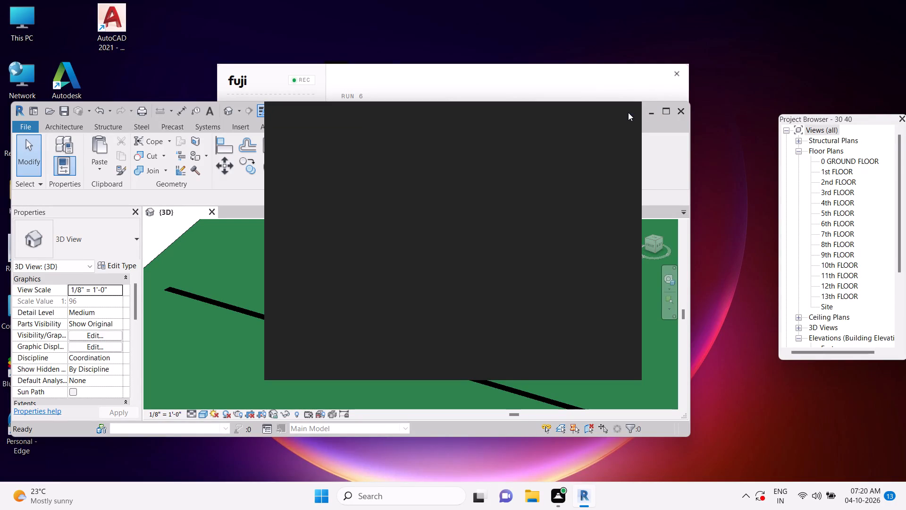
Dismiss the blank dark notification card covering the 3D view.
key("Escape")
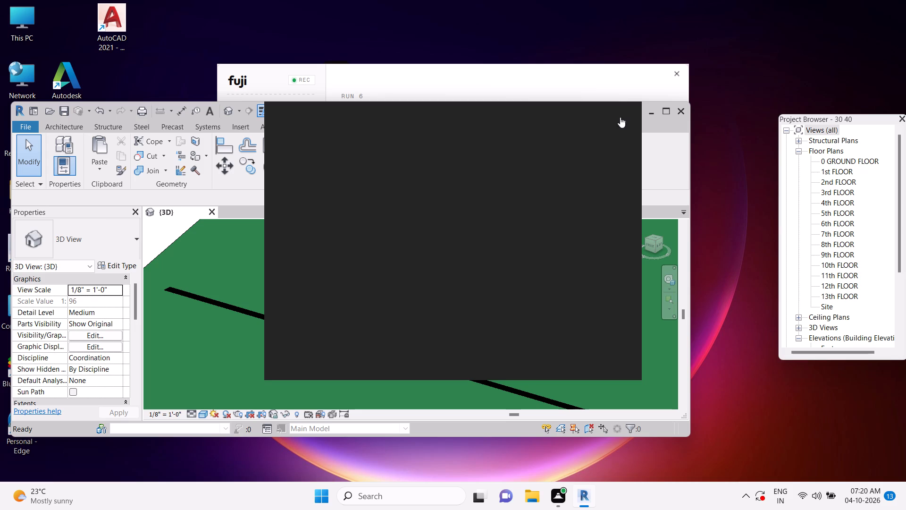
left_click(619, 120)
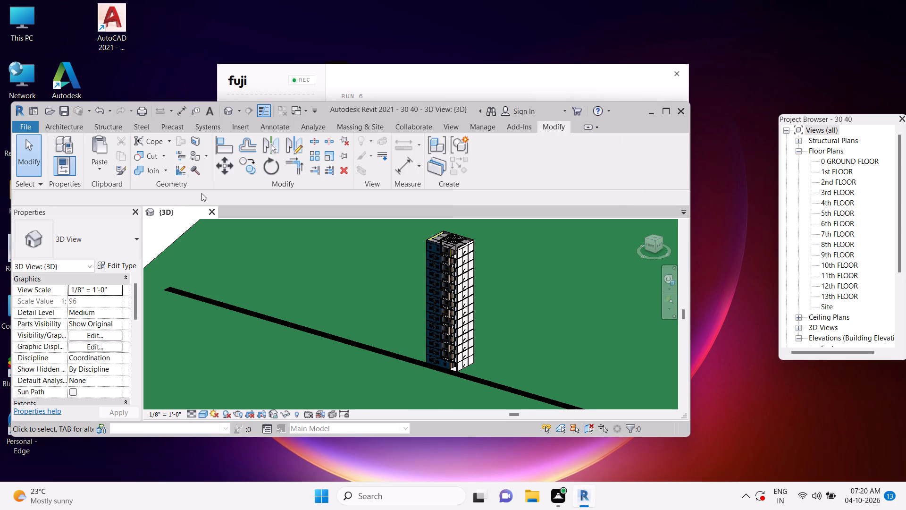
Close the Revit application with the saved 30 40 project.
left_click(675, 108)
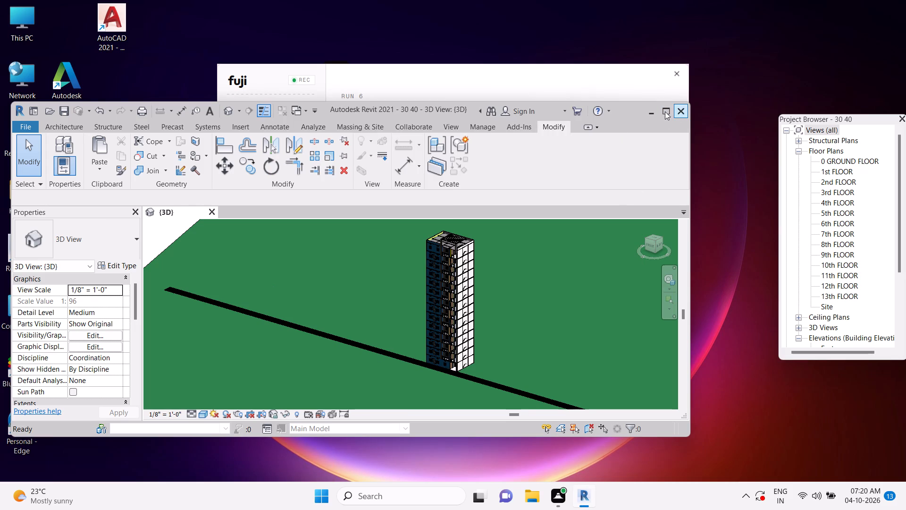